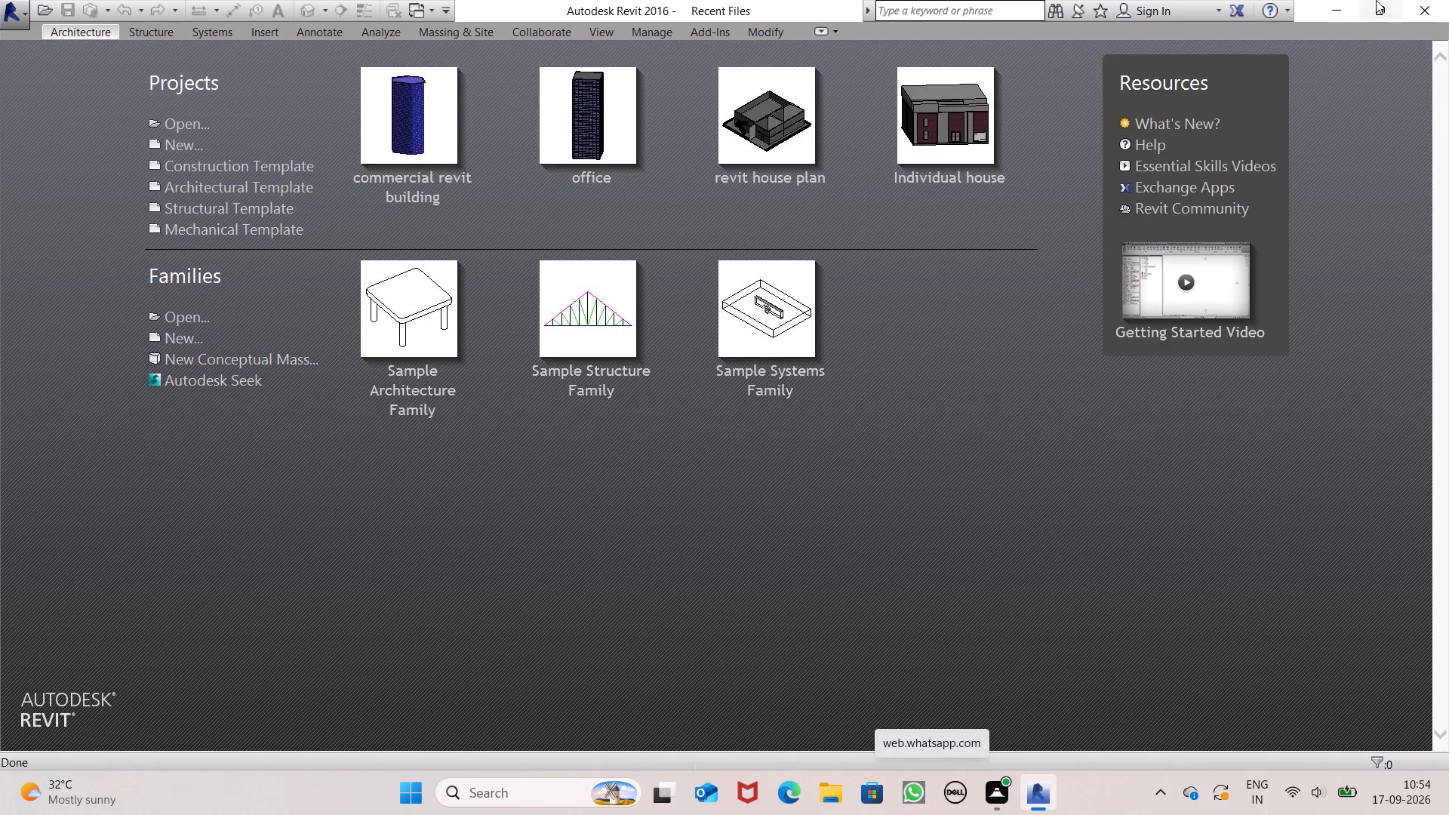
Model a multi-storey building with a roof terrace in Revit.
Create a new project from the Architectural Template.
left_click(165, 143)
left_click(174, 143)
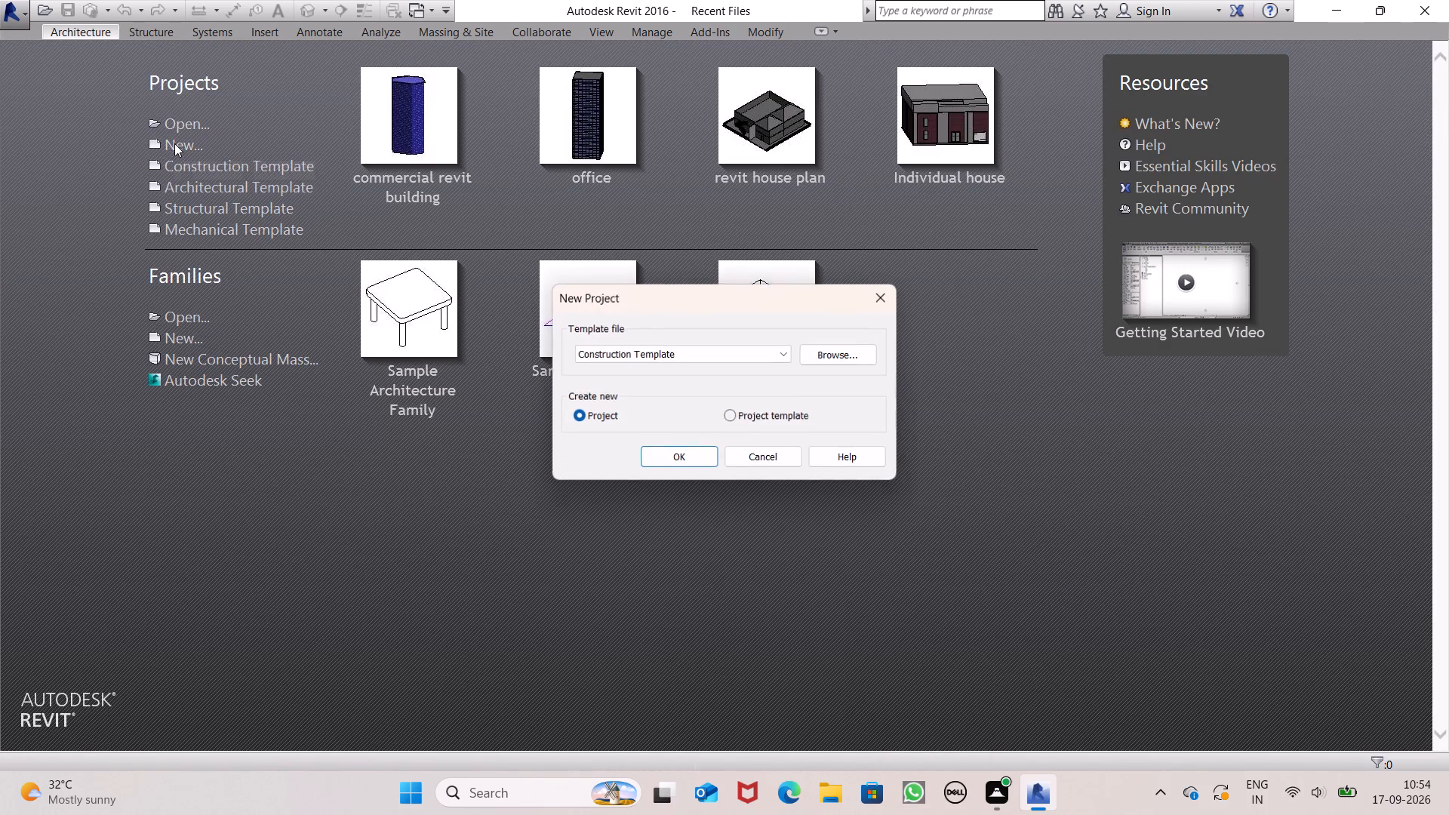
left_click(715, 352)
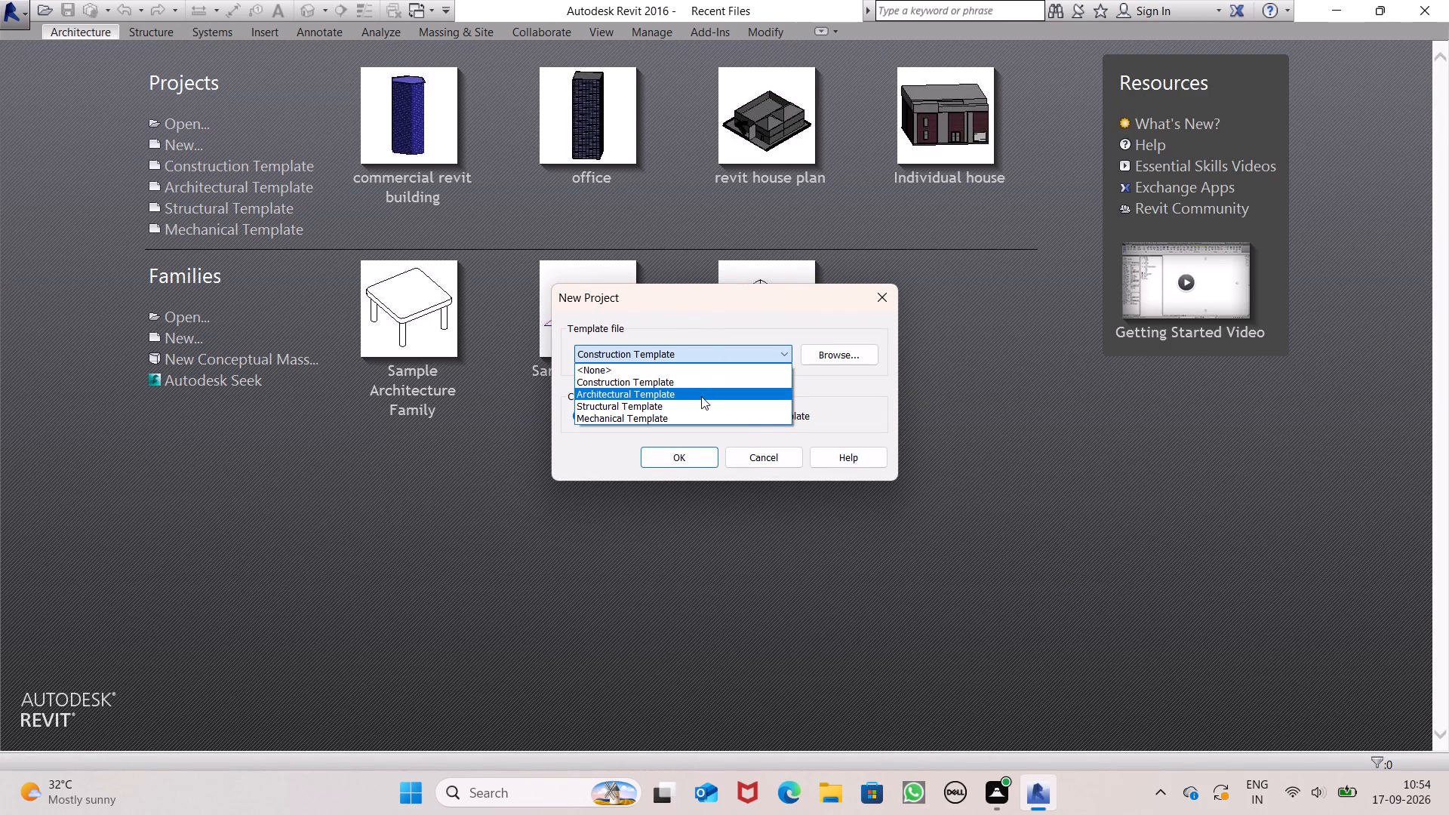
left_click(701, 396)
left_click(669, 457)
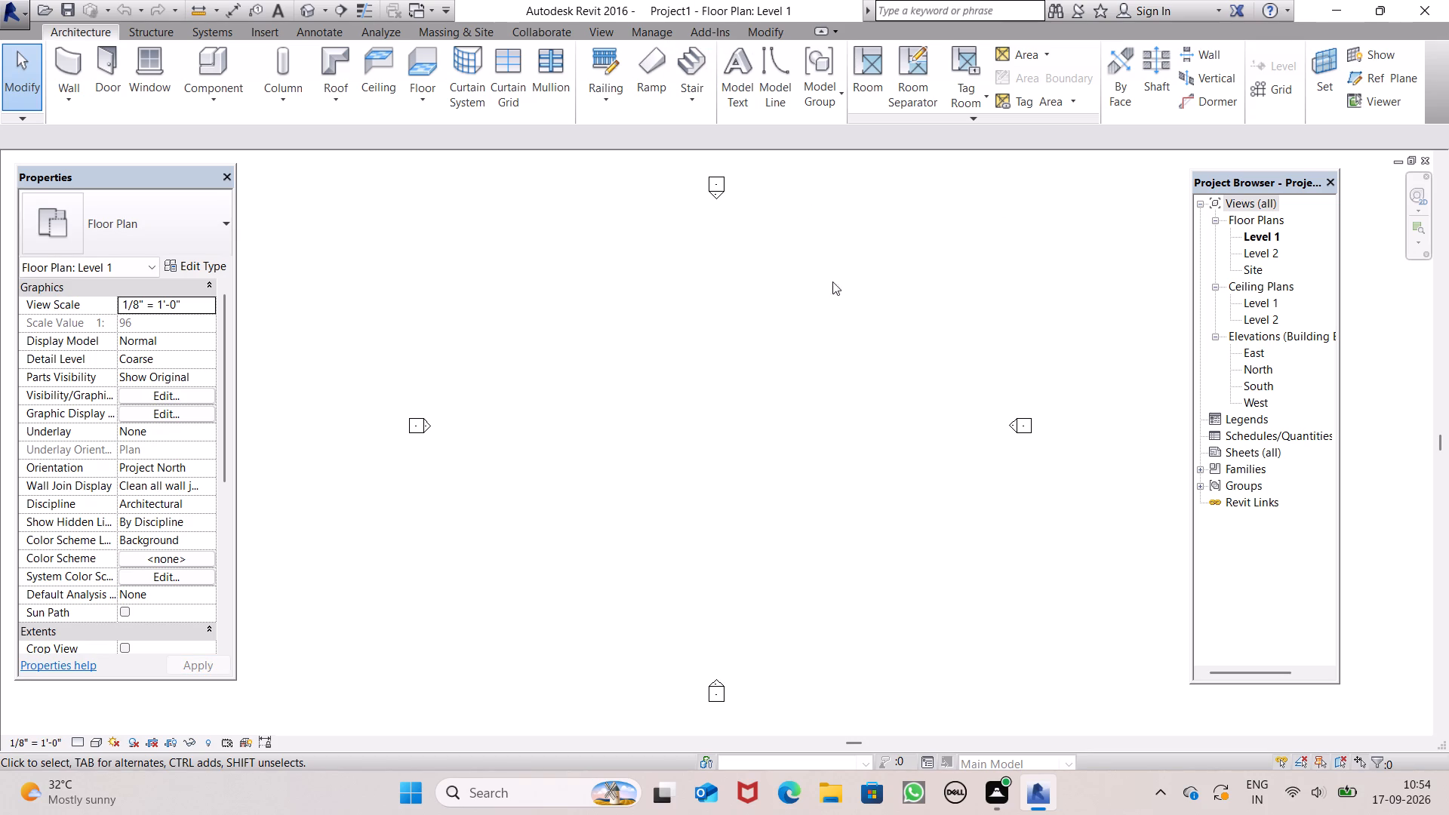
Draw a rectangle of Generic - 8" walls about 64' by 72' on Level 1, between the four elevation markers.
scroll(917, 487, "down", 2)
scroll(1022, 621, "up", 1)
scroll(1038, 552, "down", 3)
scroll(1039, 550, "up", 2)
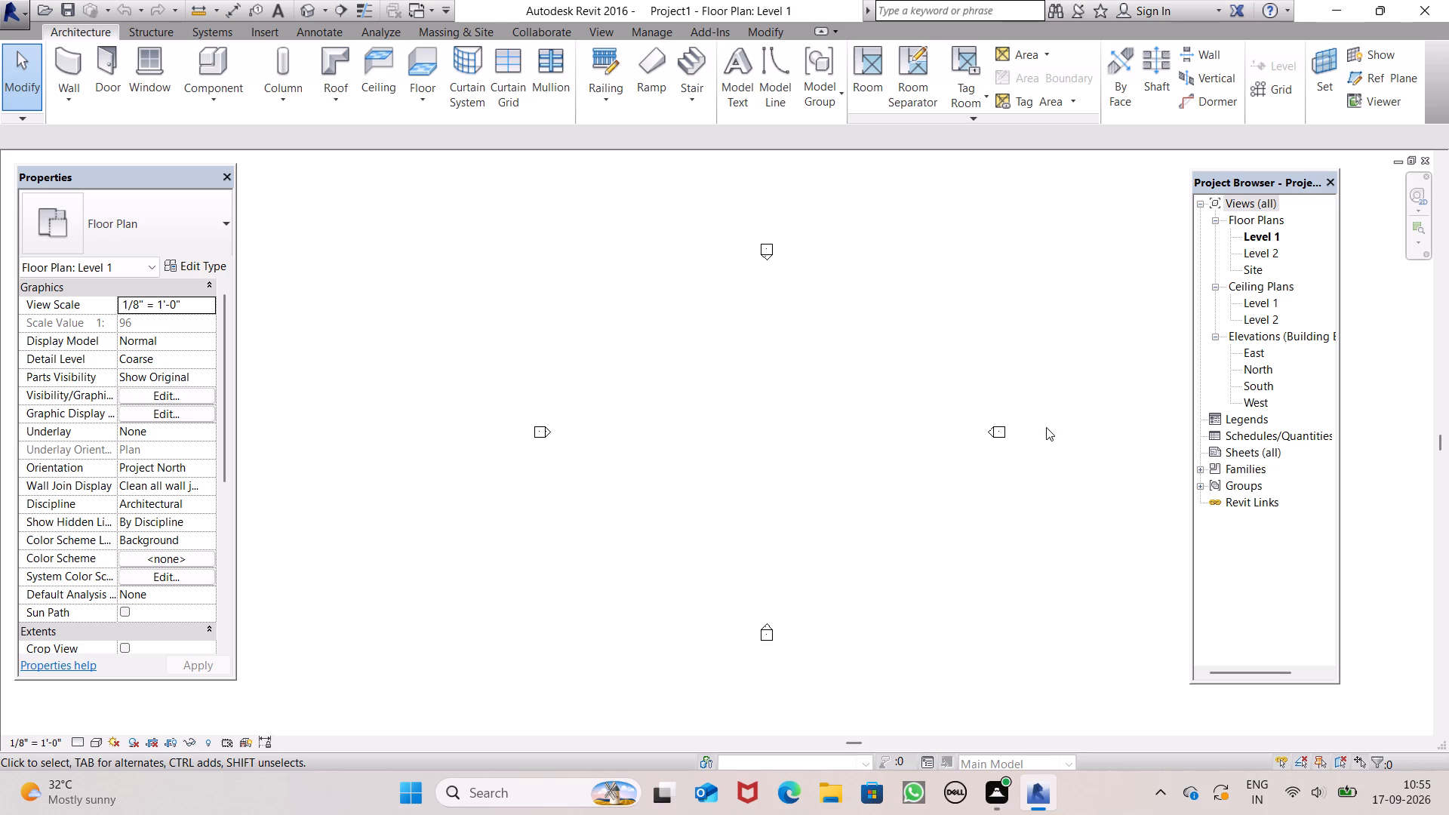
scroll(1046, 427, "down", 1)
scroll(1054, 423, "up", 1)
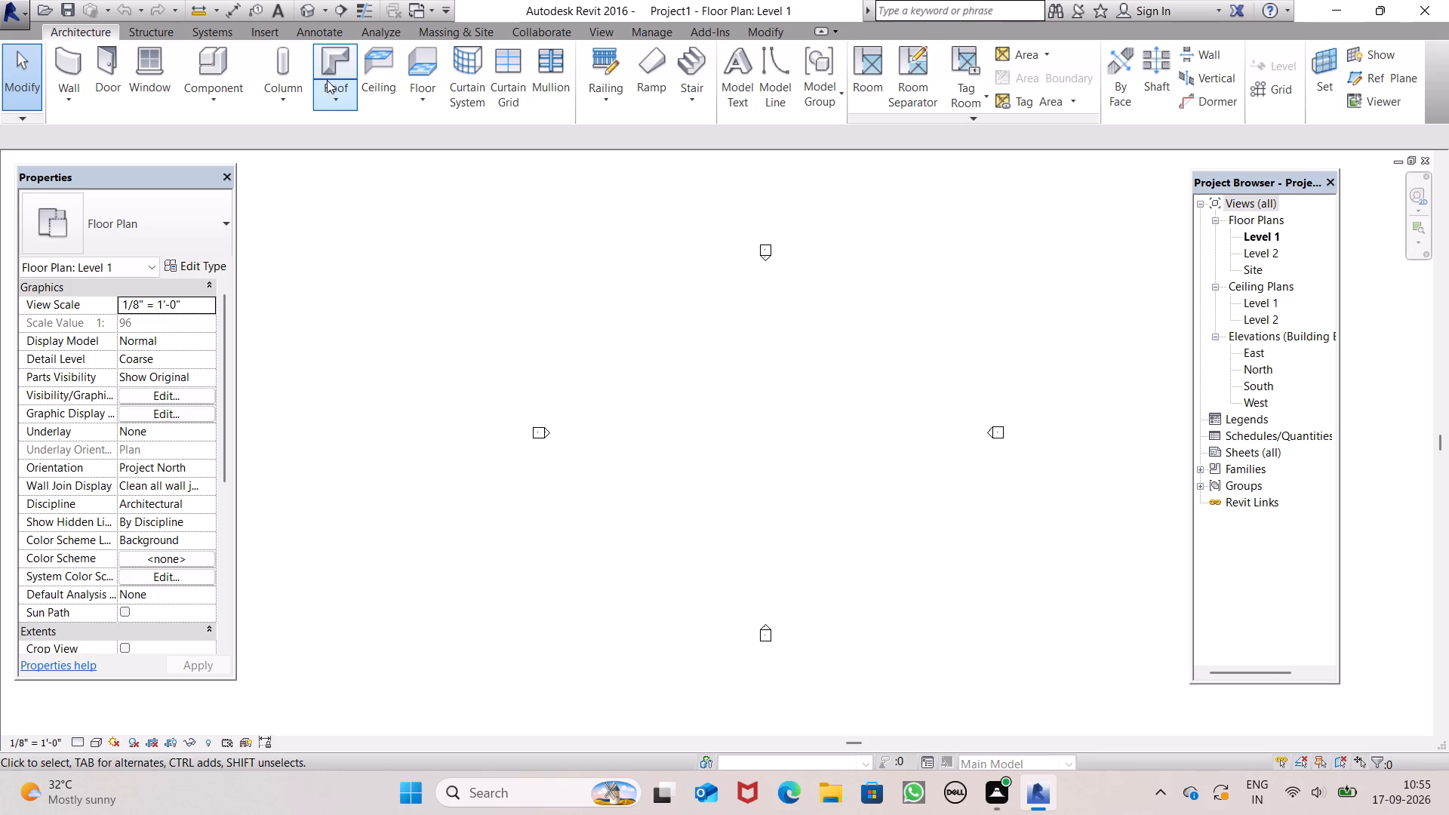
left_click(75, 69)
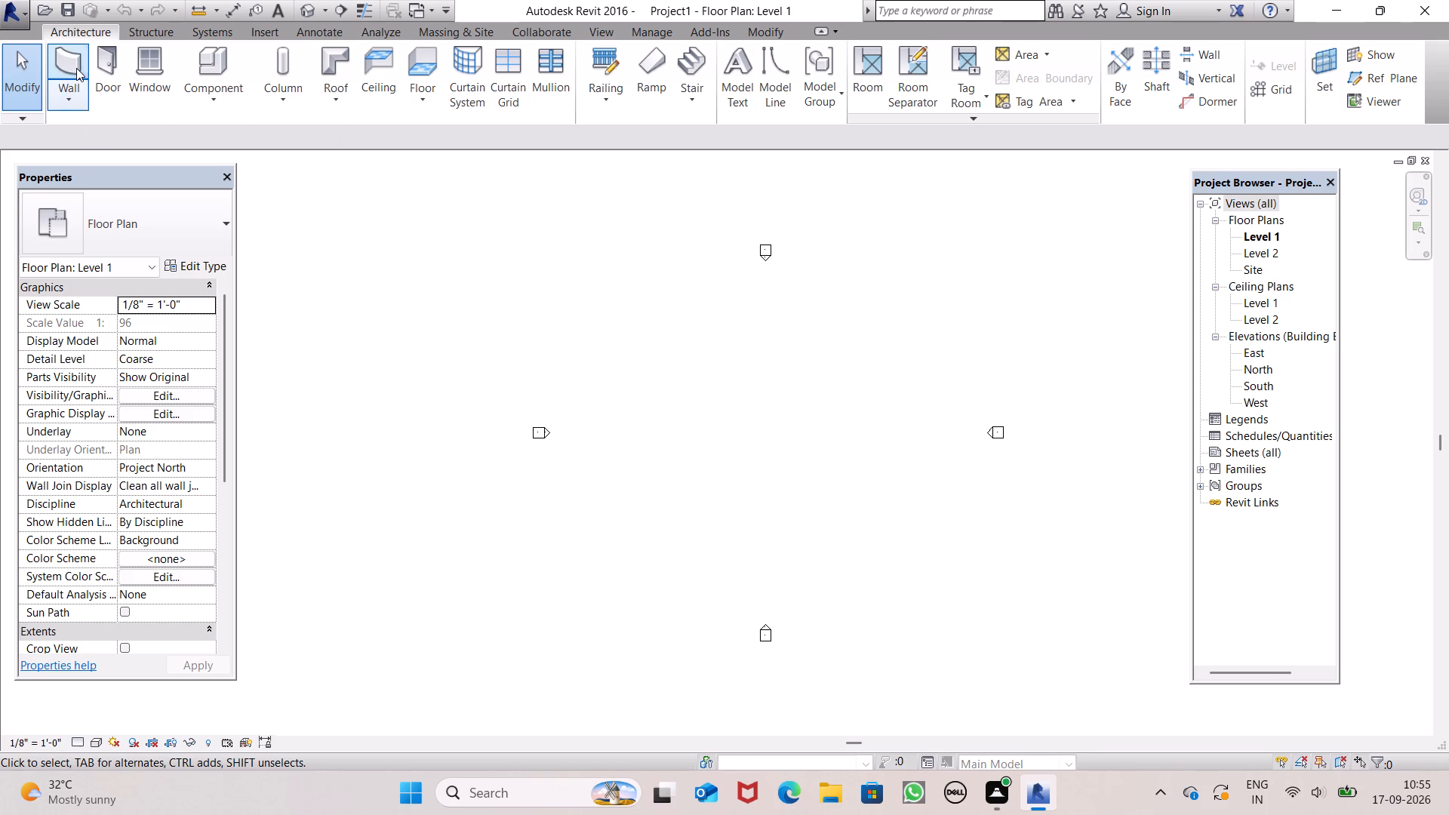
left_click(76, 68)
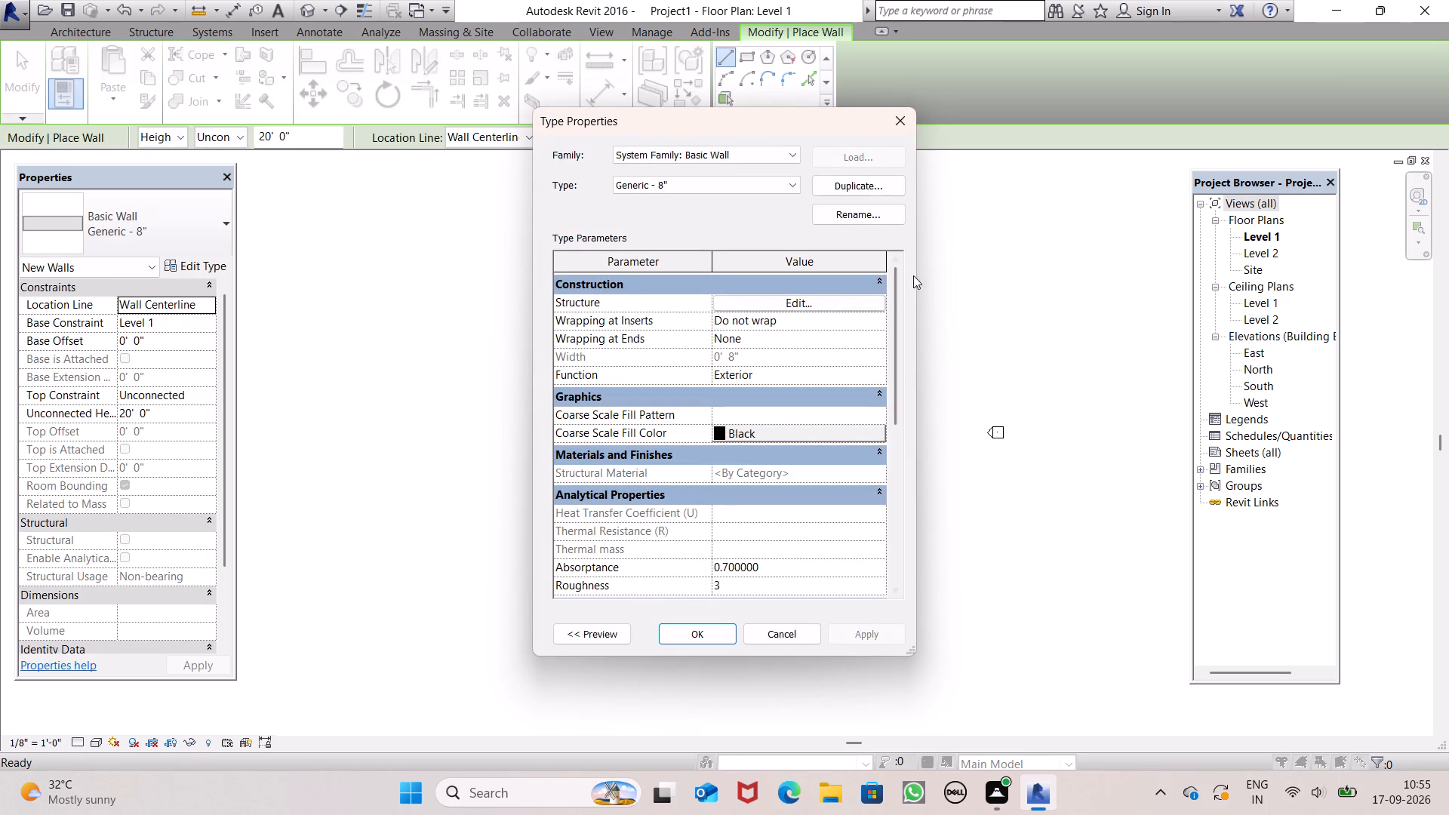
left_click(903, 118)
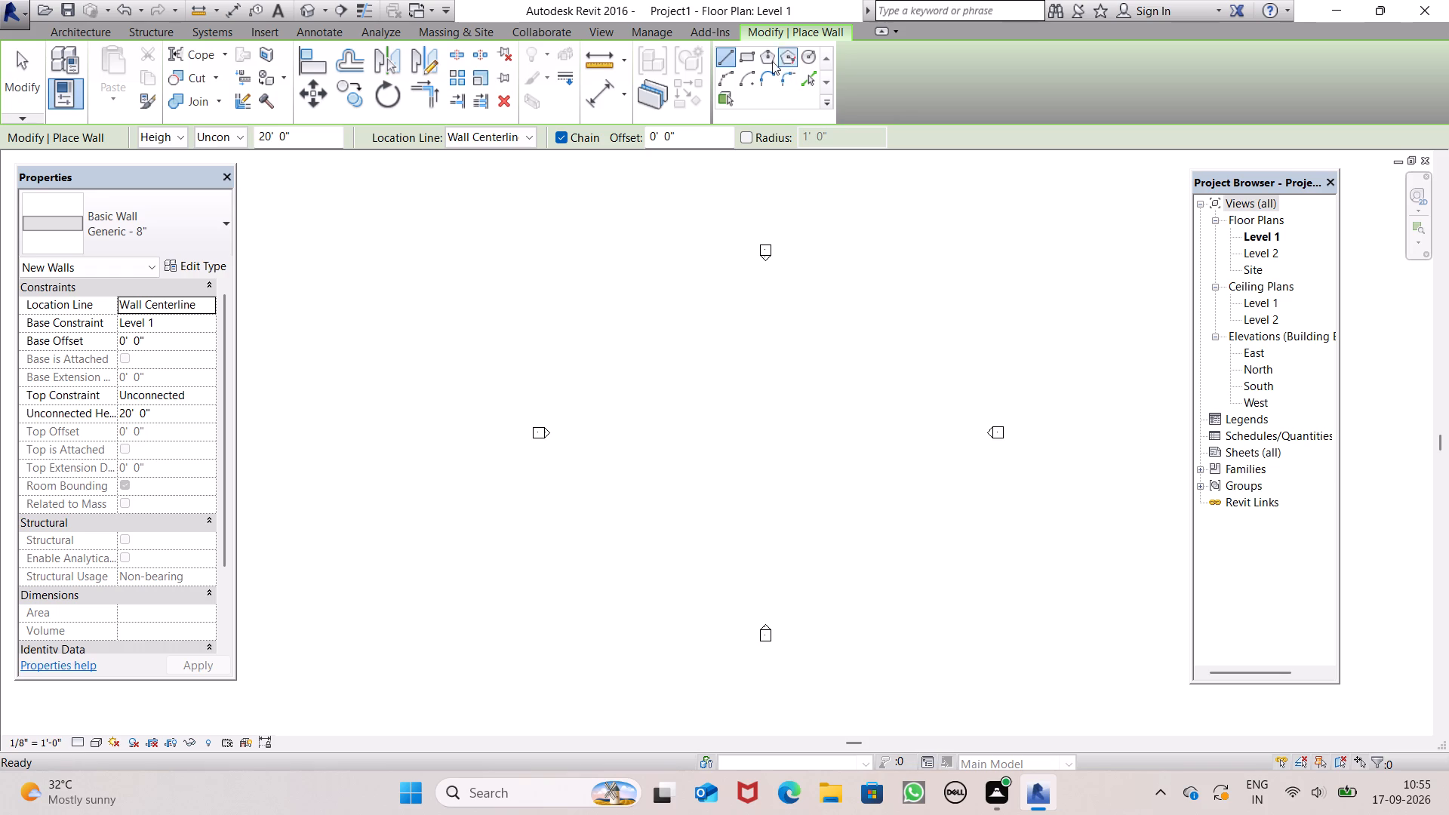
left_click(745, 63)
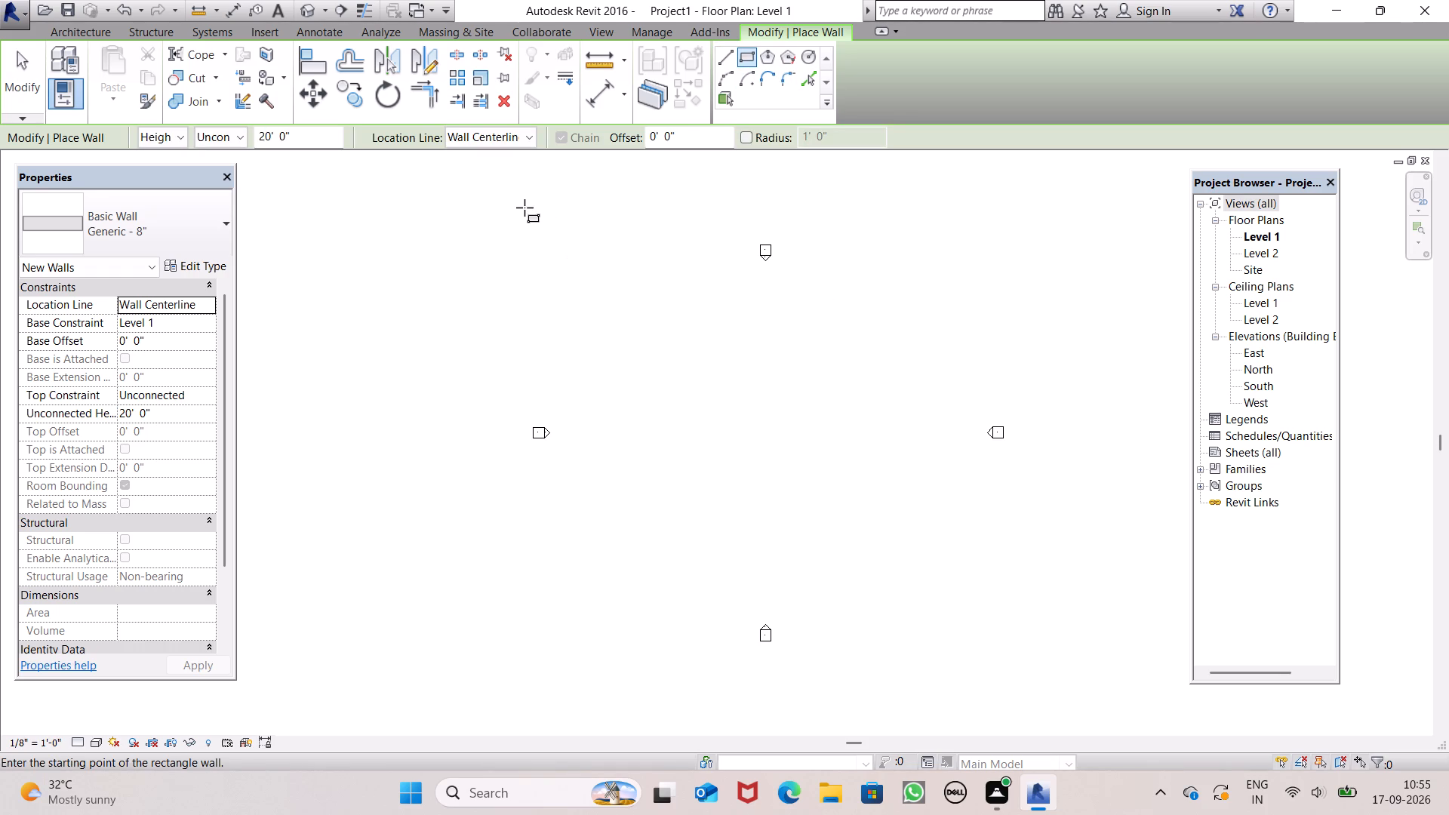
left_click(688, 330)
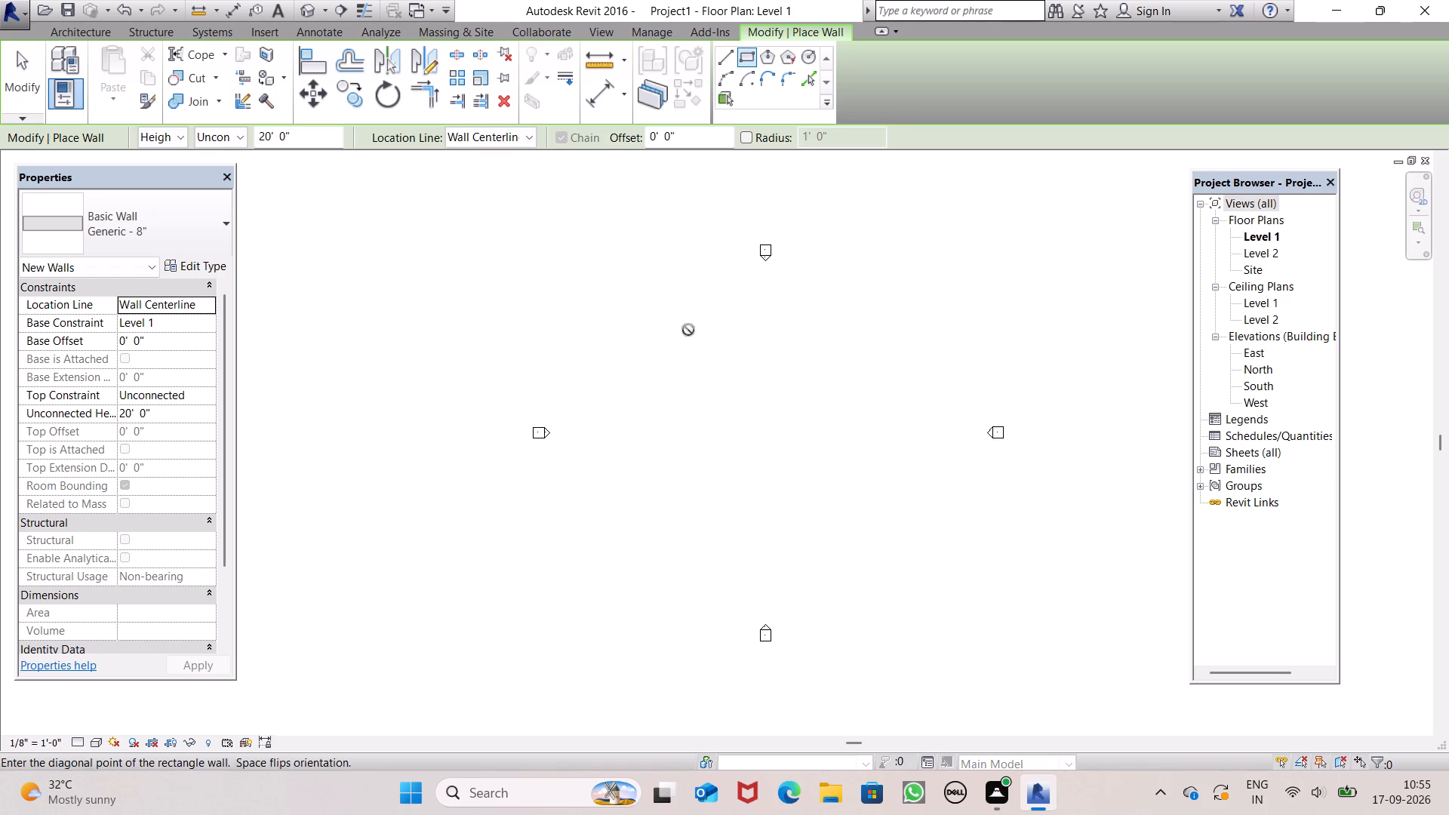
left_click(866, 527)
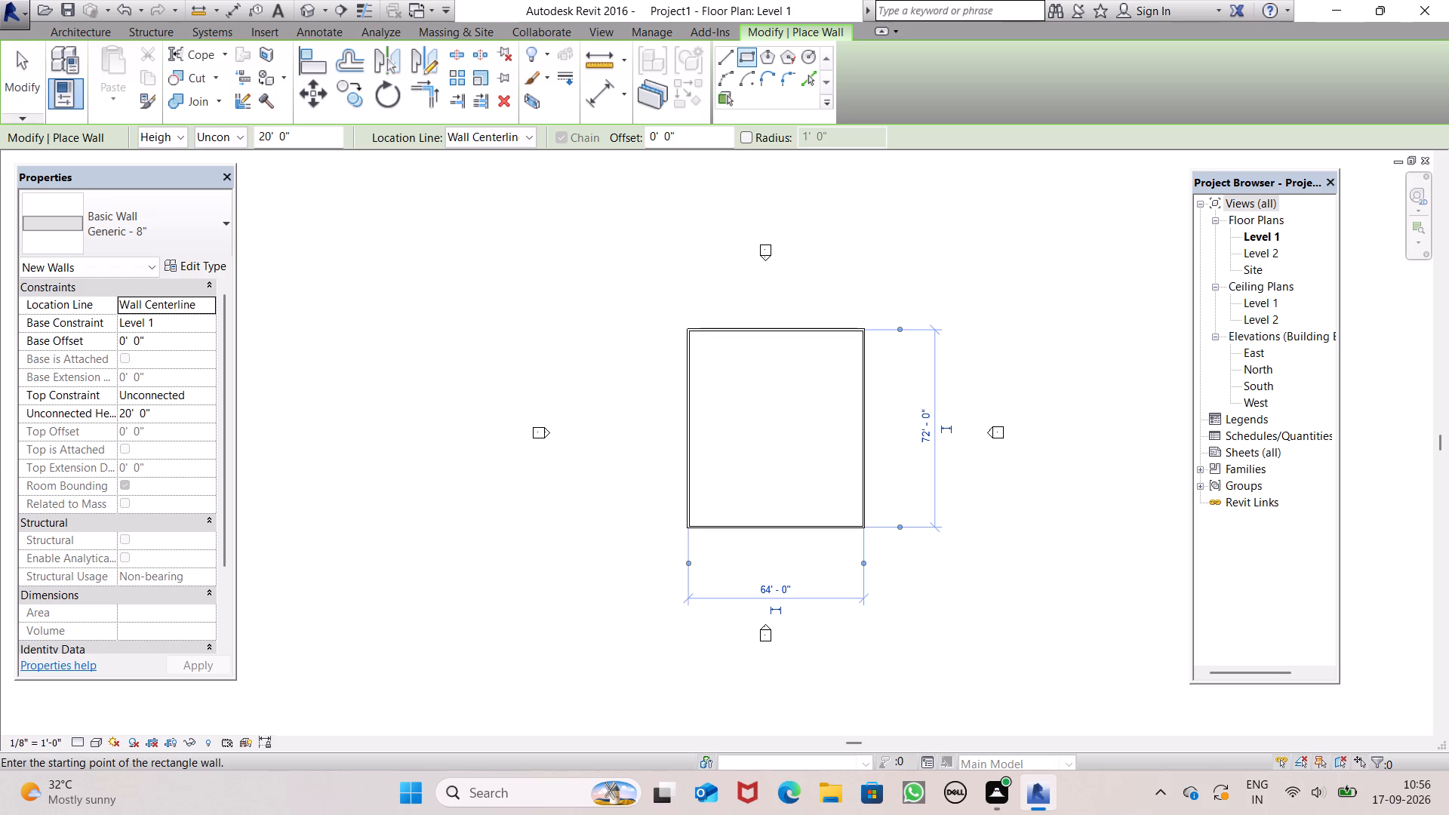
key("space")
key("space")
key("Escape")
key("Escape")
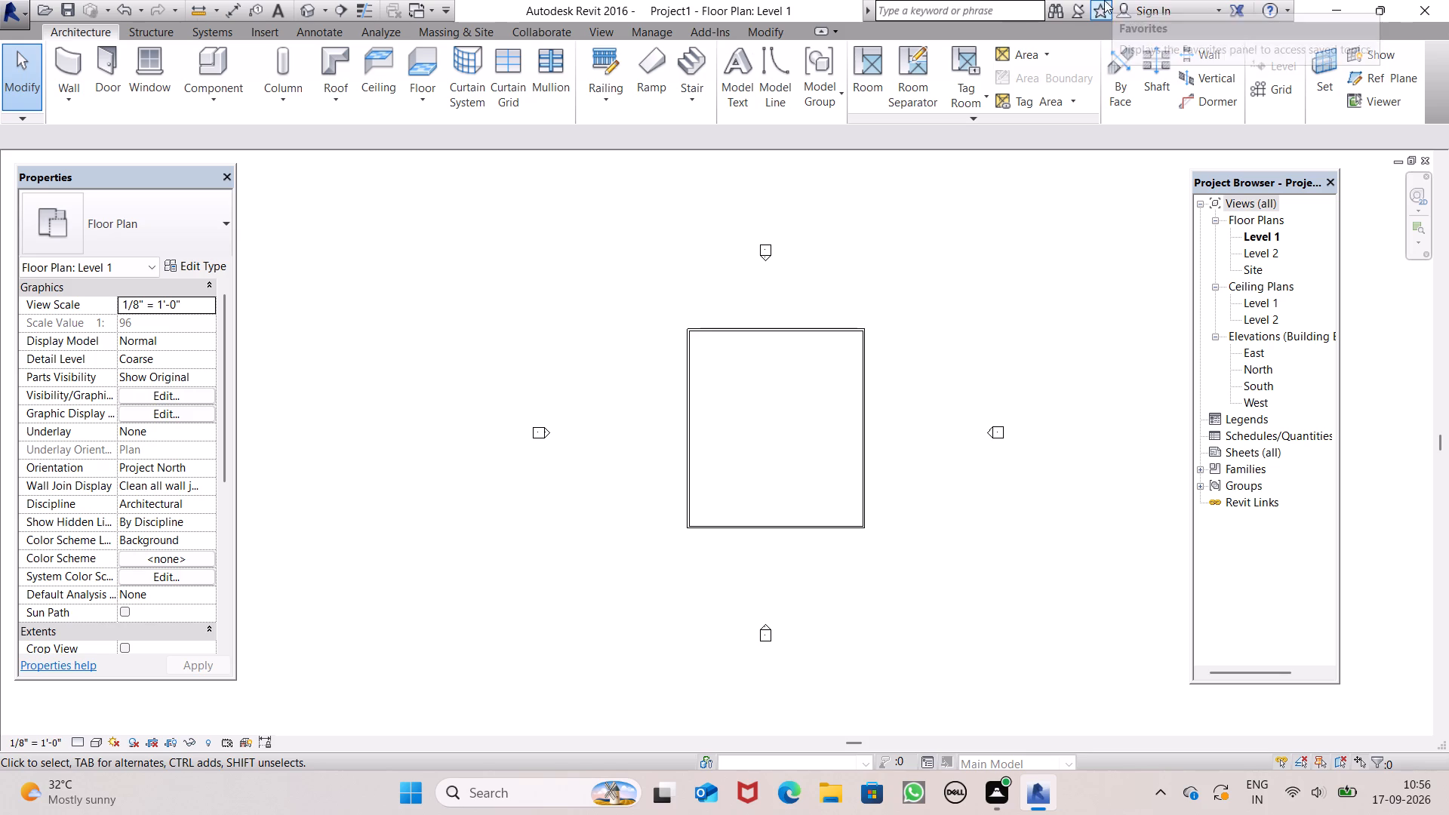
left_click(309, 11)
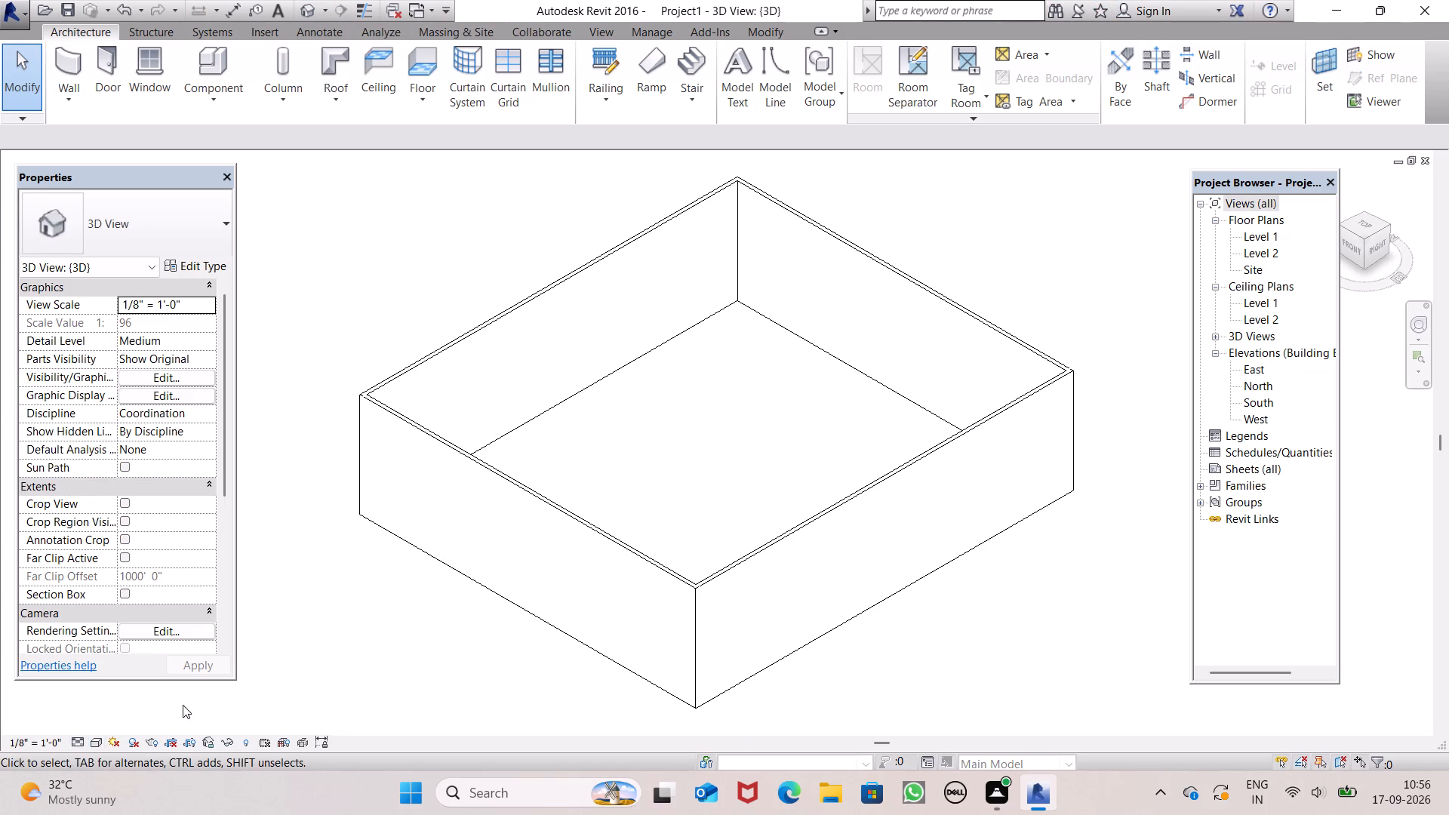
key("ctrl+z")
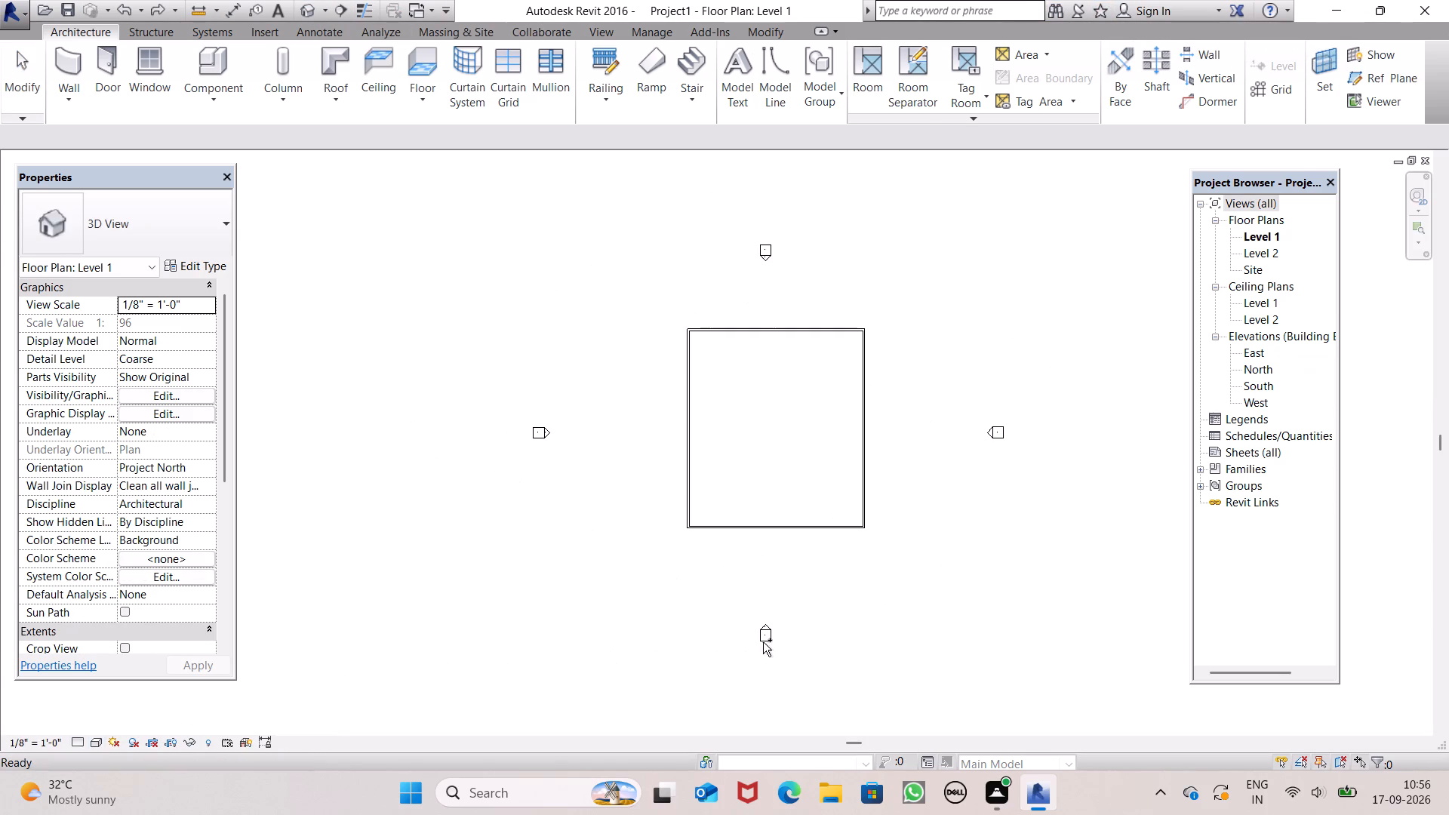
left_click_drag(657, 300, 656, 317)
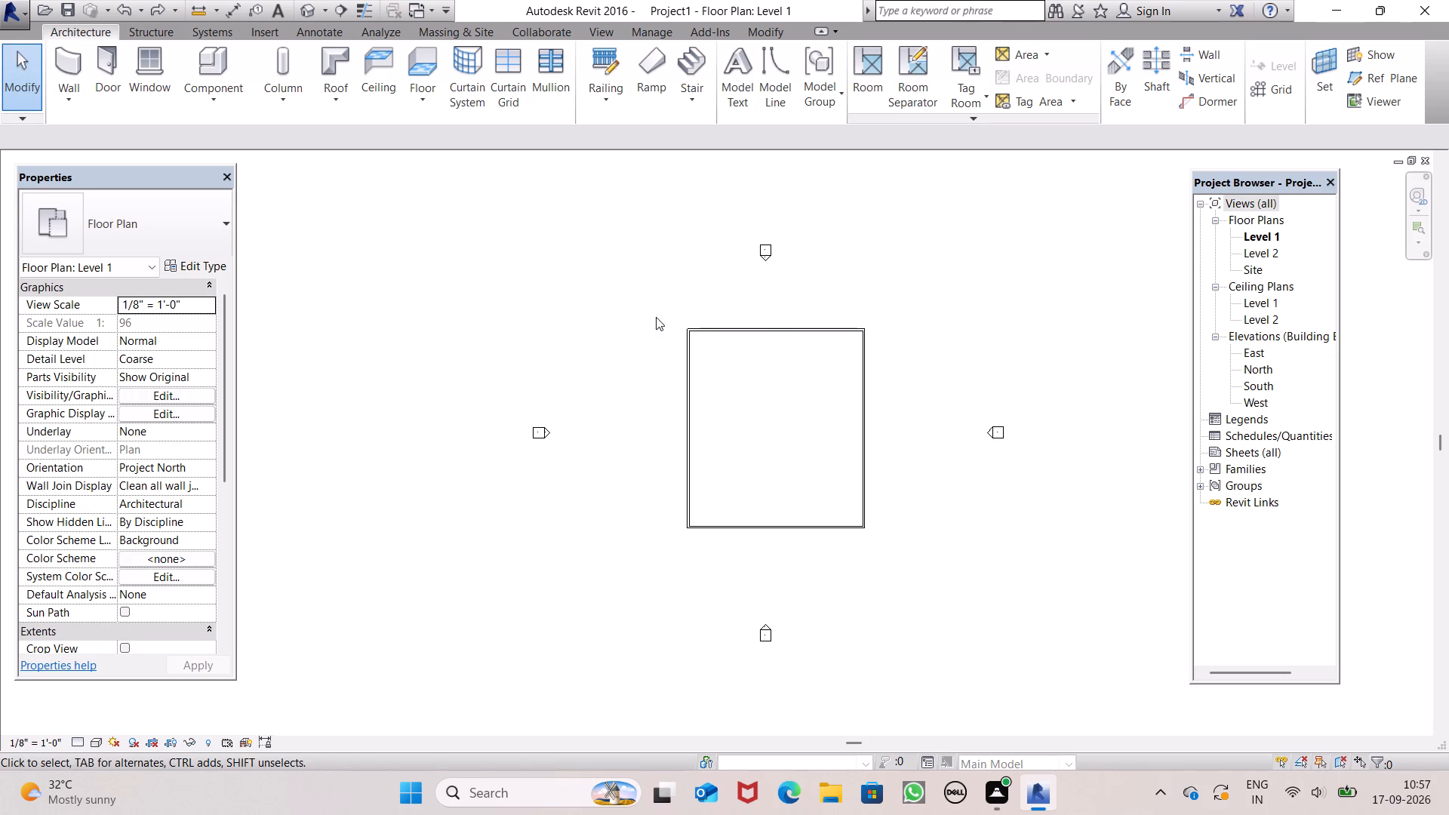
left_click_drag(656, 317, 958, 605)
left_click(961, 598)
Open the default 3D view and examine the rectangular wall enclosure from several angles.
left_click(309, 13)
scroll(546, 291, "down", 2)
middle_click_drag(886, 625, 898, 604)
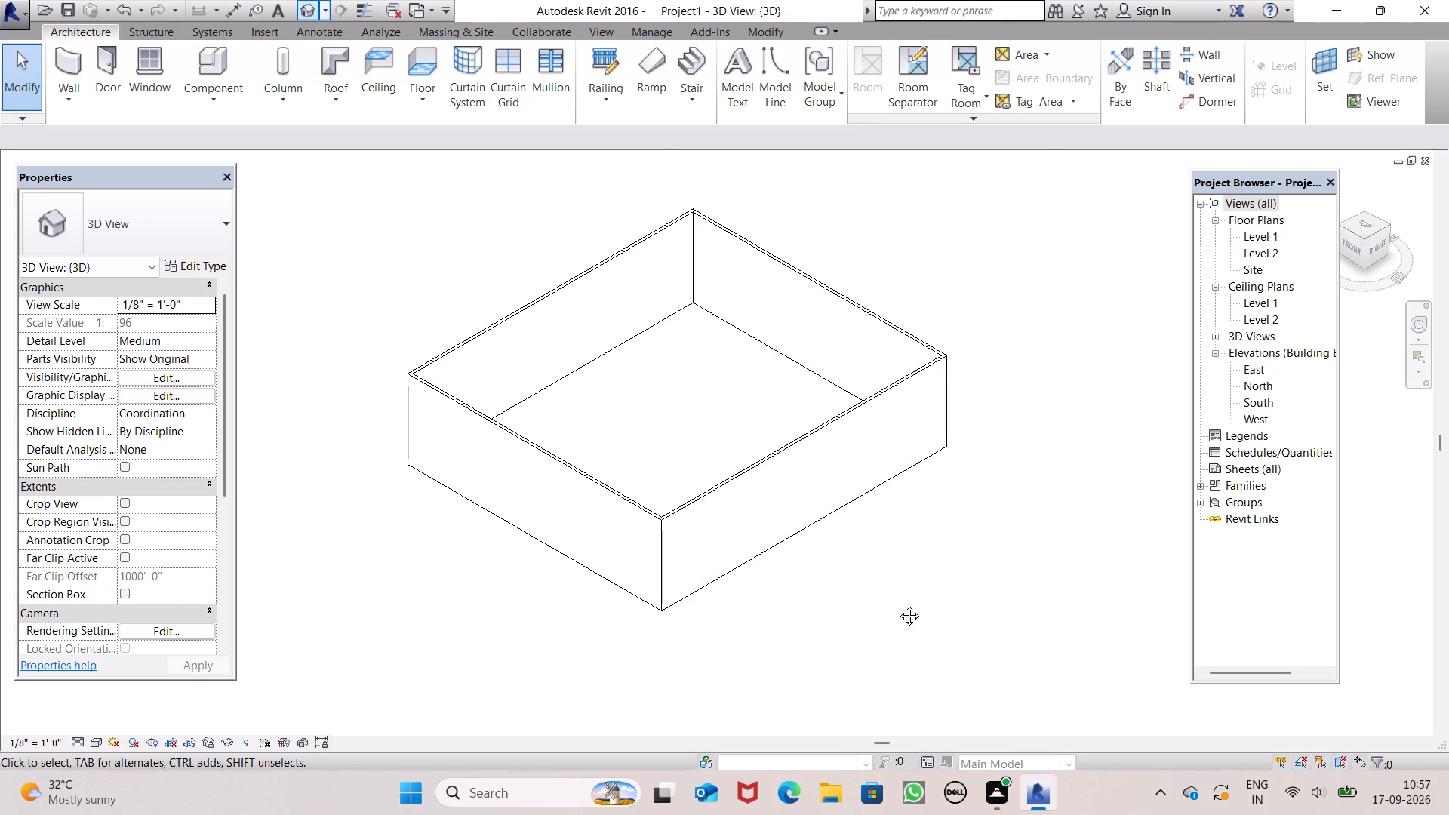
middle_click_drag(898, 604, 1069, 503)
middle_click_drag(755, 411, 960, 302, "shift")
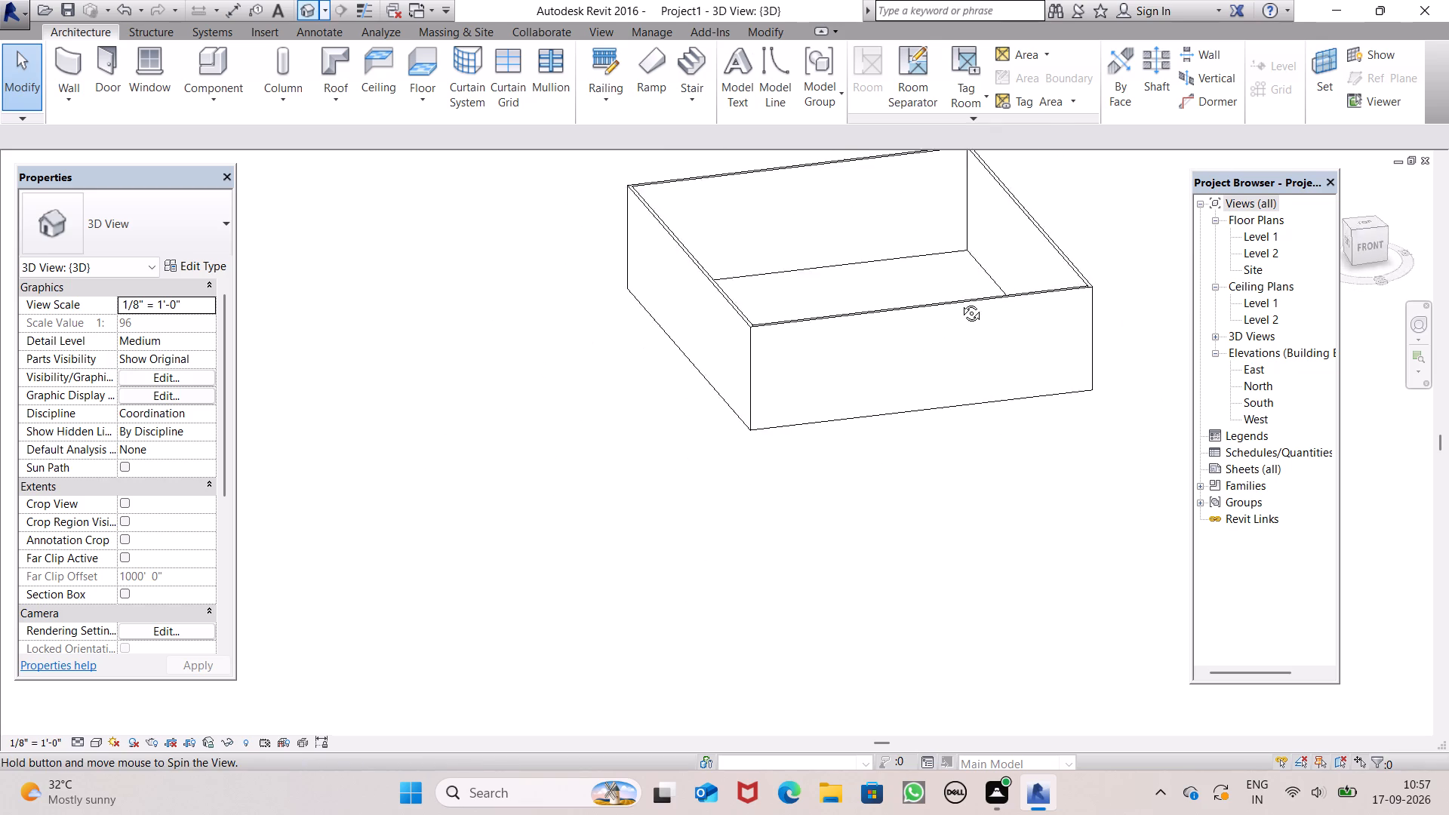
middle_click_drag(960, 302, 869, 149, "shift")
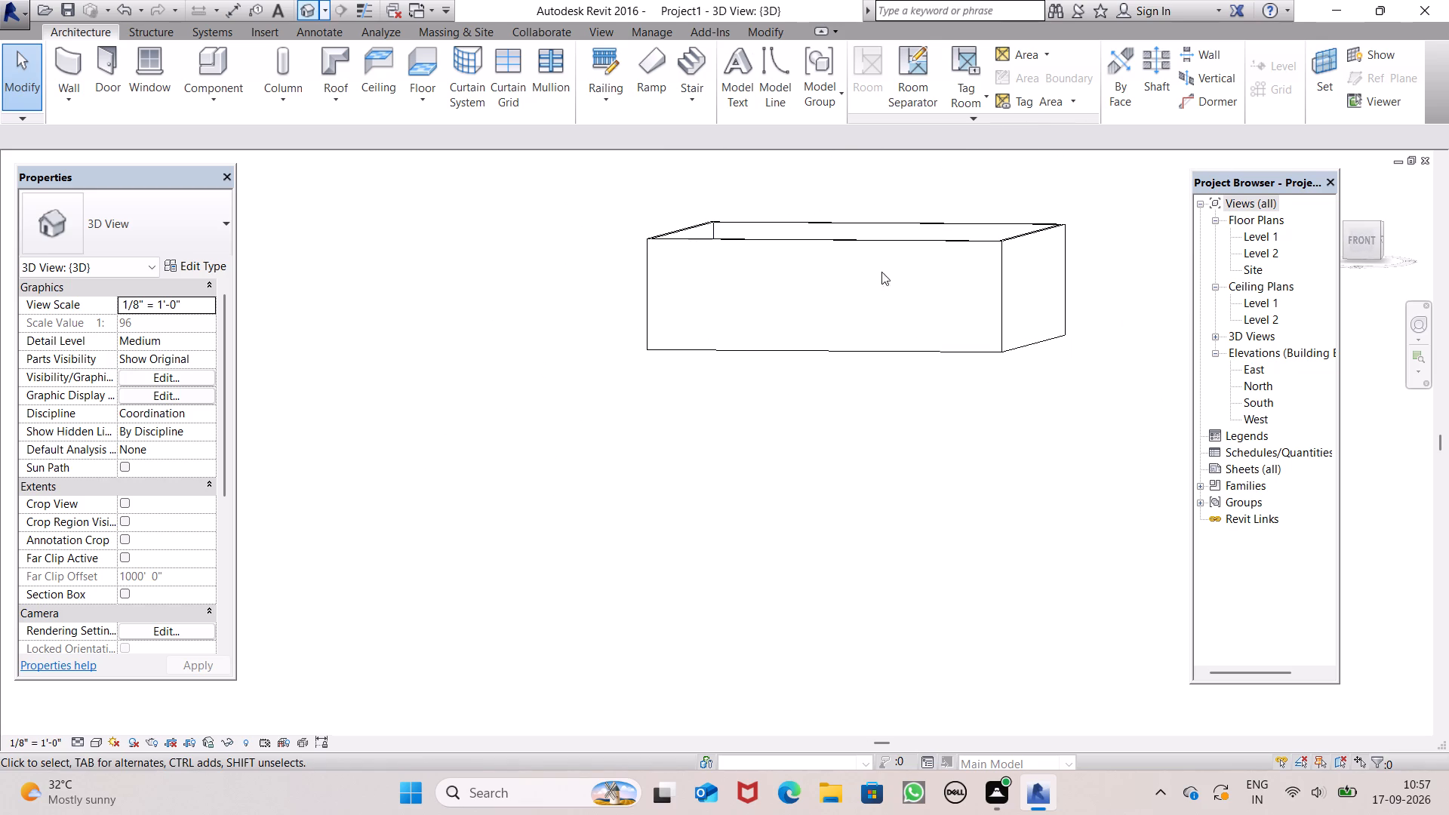
scroll(885, 288, "up", 4)
scroll(906, 293, "down", 6)
left_click(903, 260)
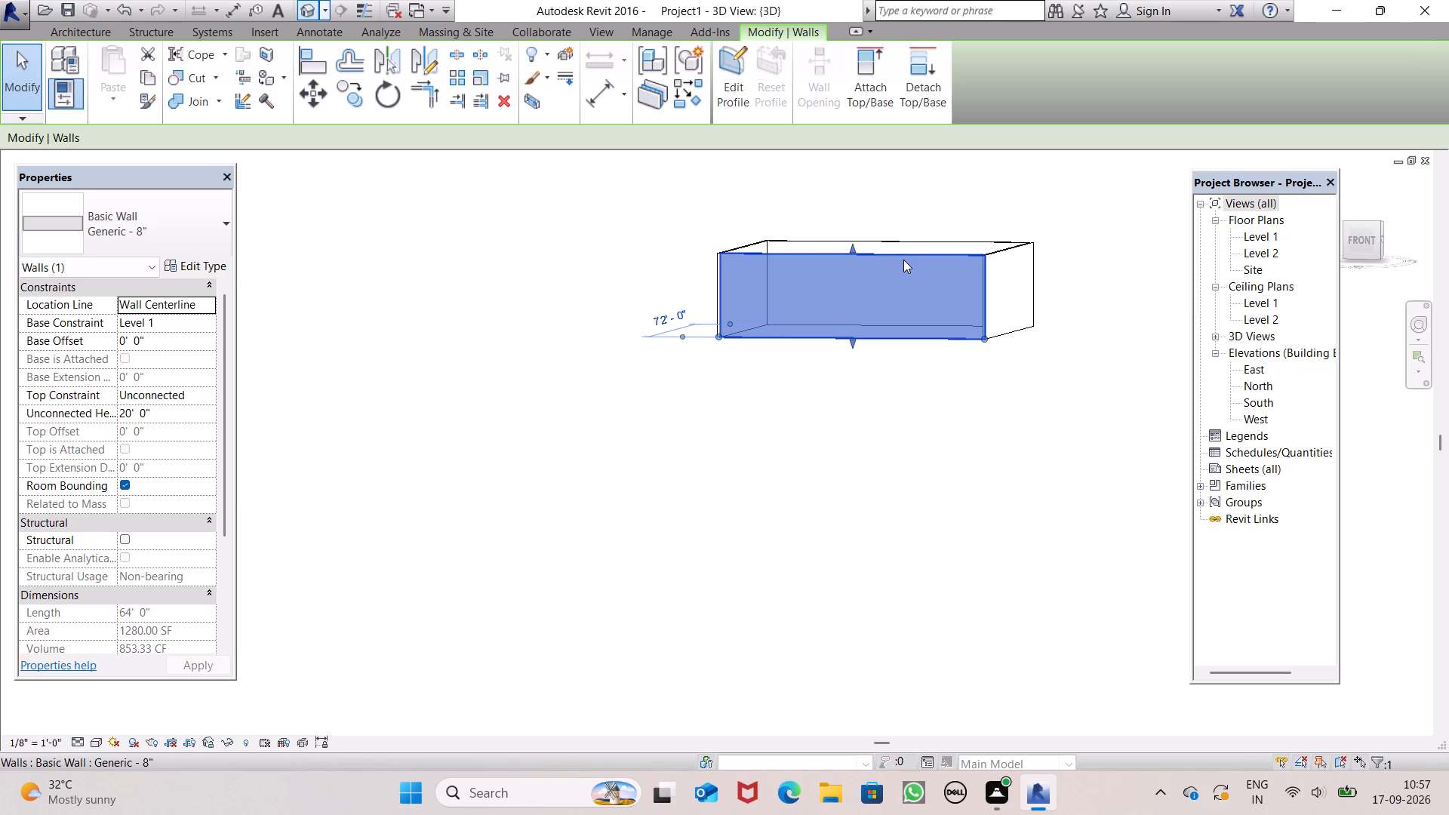
left_click(858, 392)
scroll(839, 318, "down", 4)
middle_click_drag(918, 324, 858, 297)
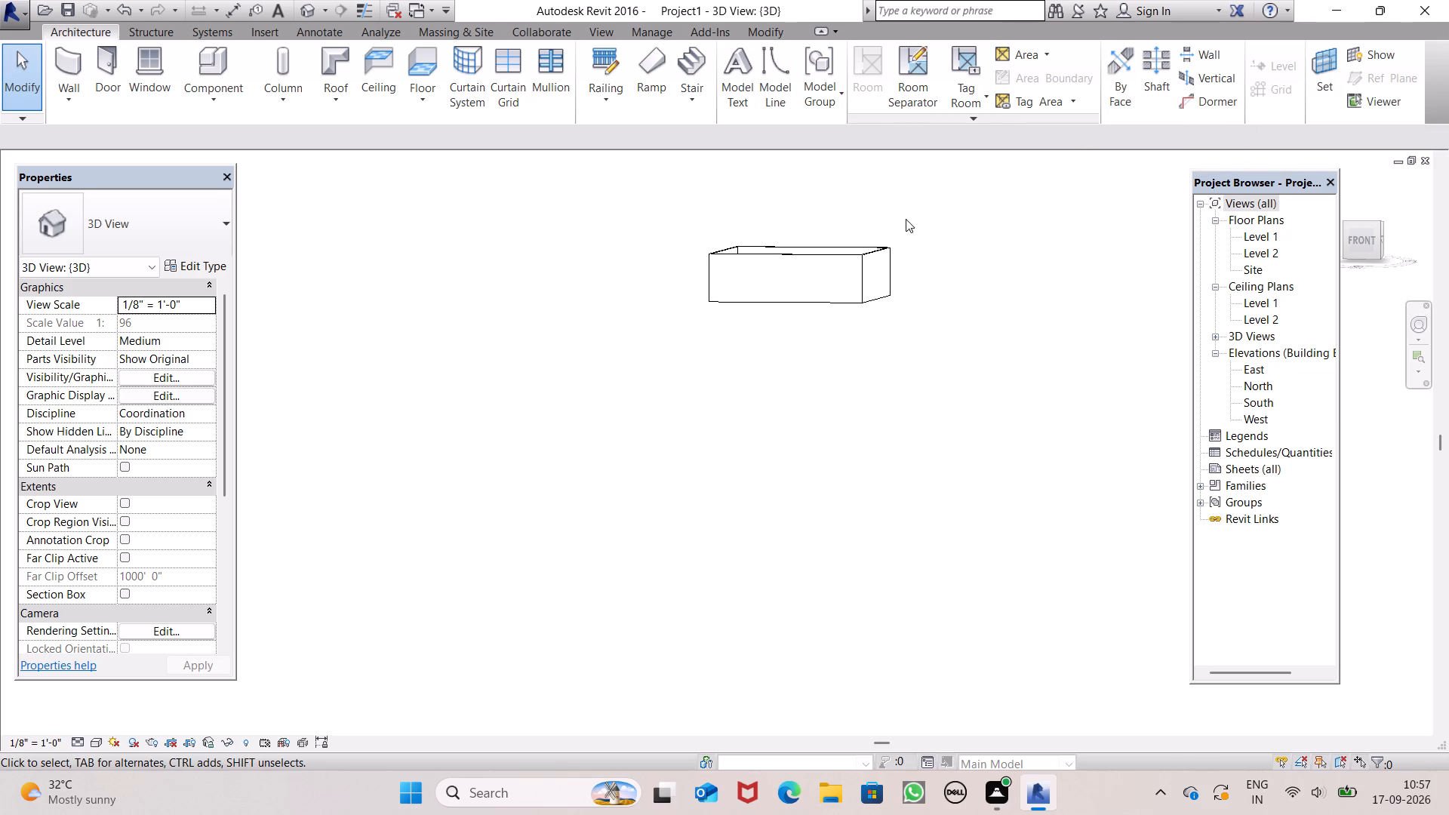
scroll(858, 234, "up", 6)
scroll(841, 250, "down", 6)
middle_click_drag(840, 250, 835, 311)
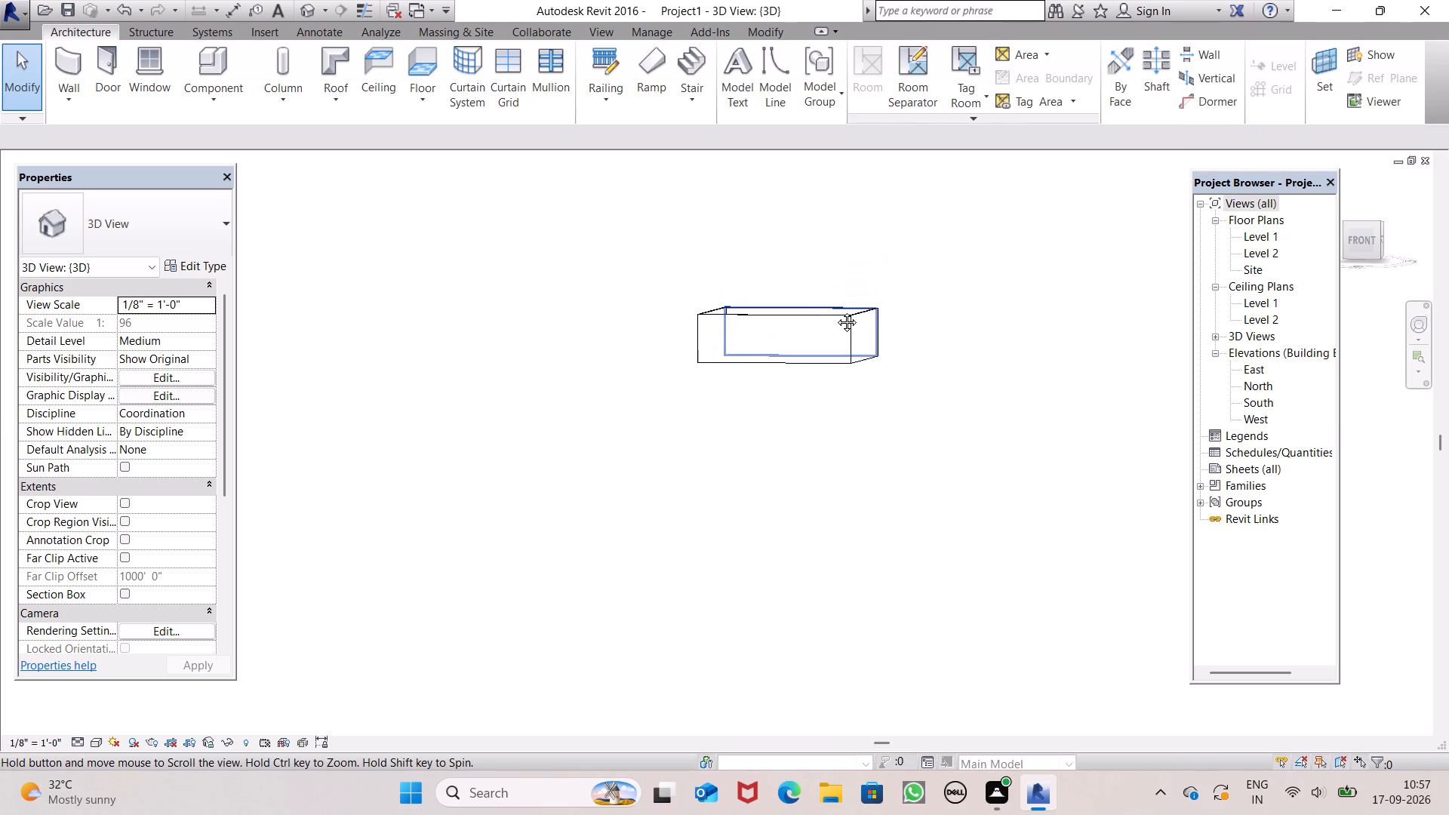
middle_click_drag(835, 311, 832, 275)
scroll(832, 275, "up", 3)
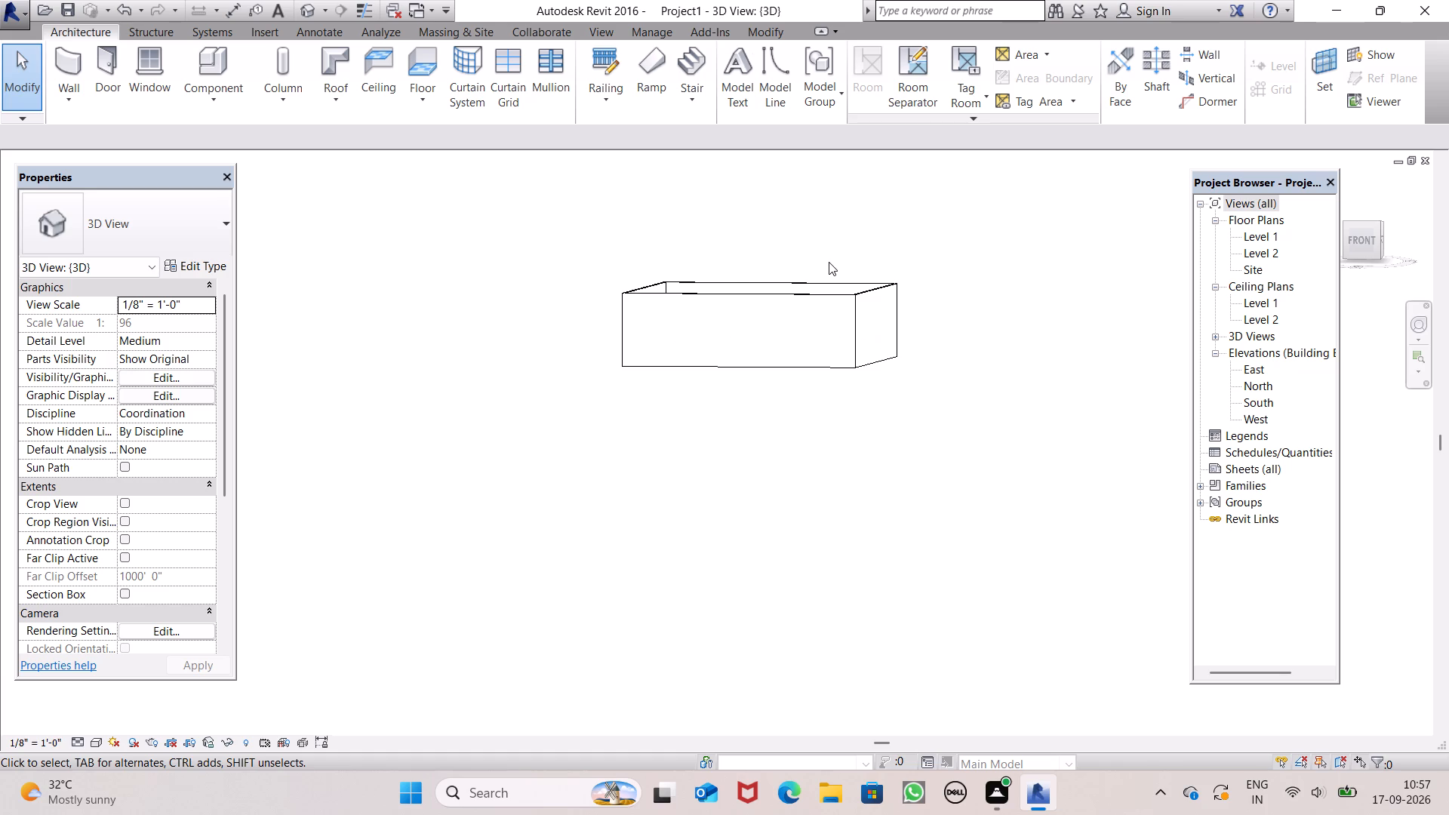
scroll(829, 262, "down", 3)
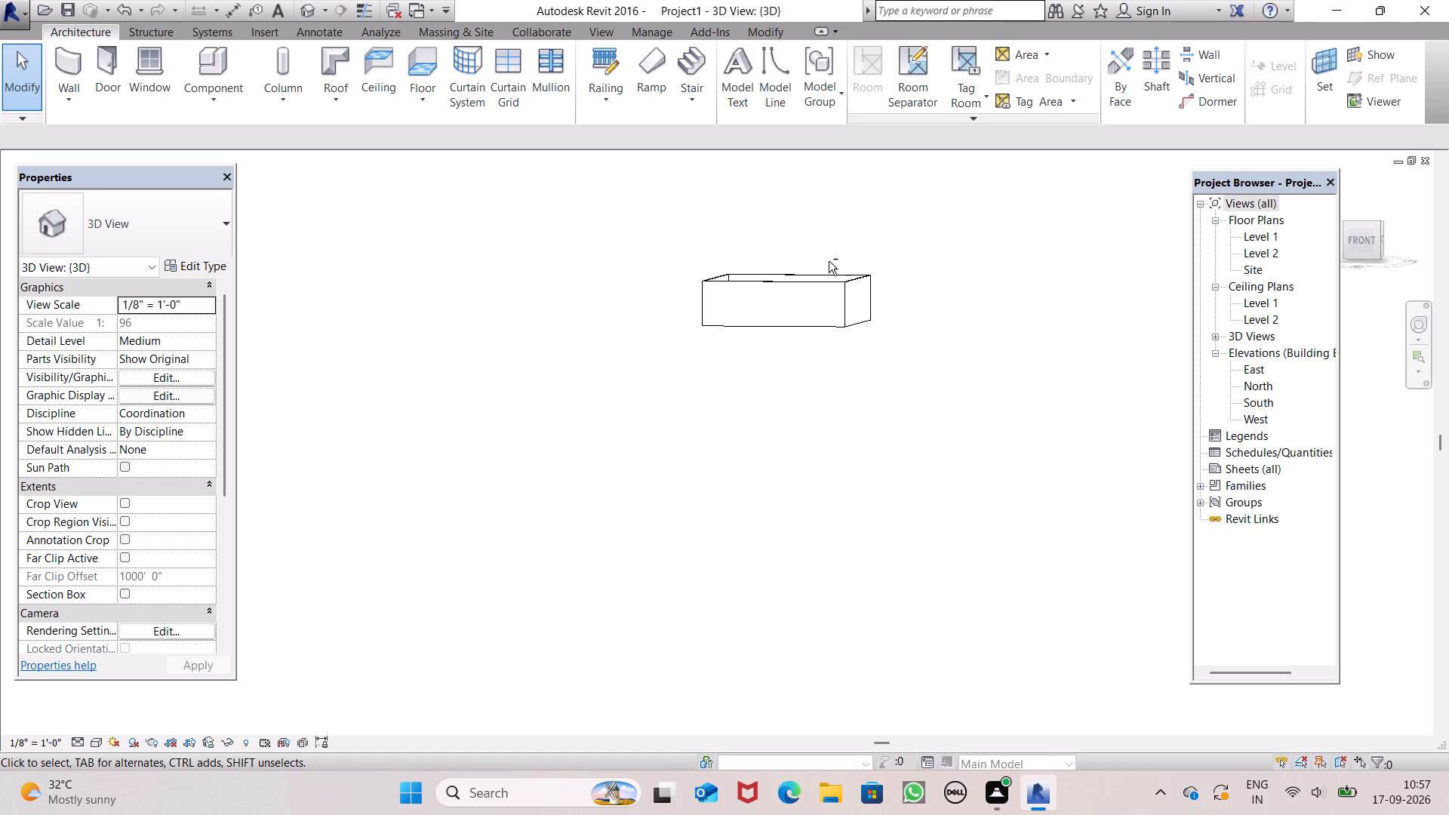
scroll(829, 261, "down", 3, "shift")
middle_click_drag(838, 268, 793, 674, "shift")
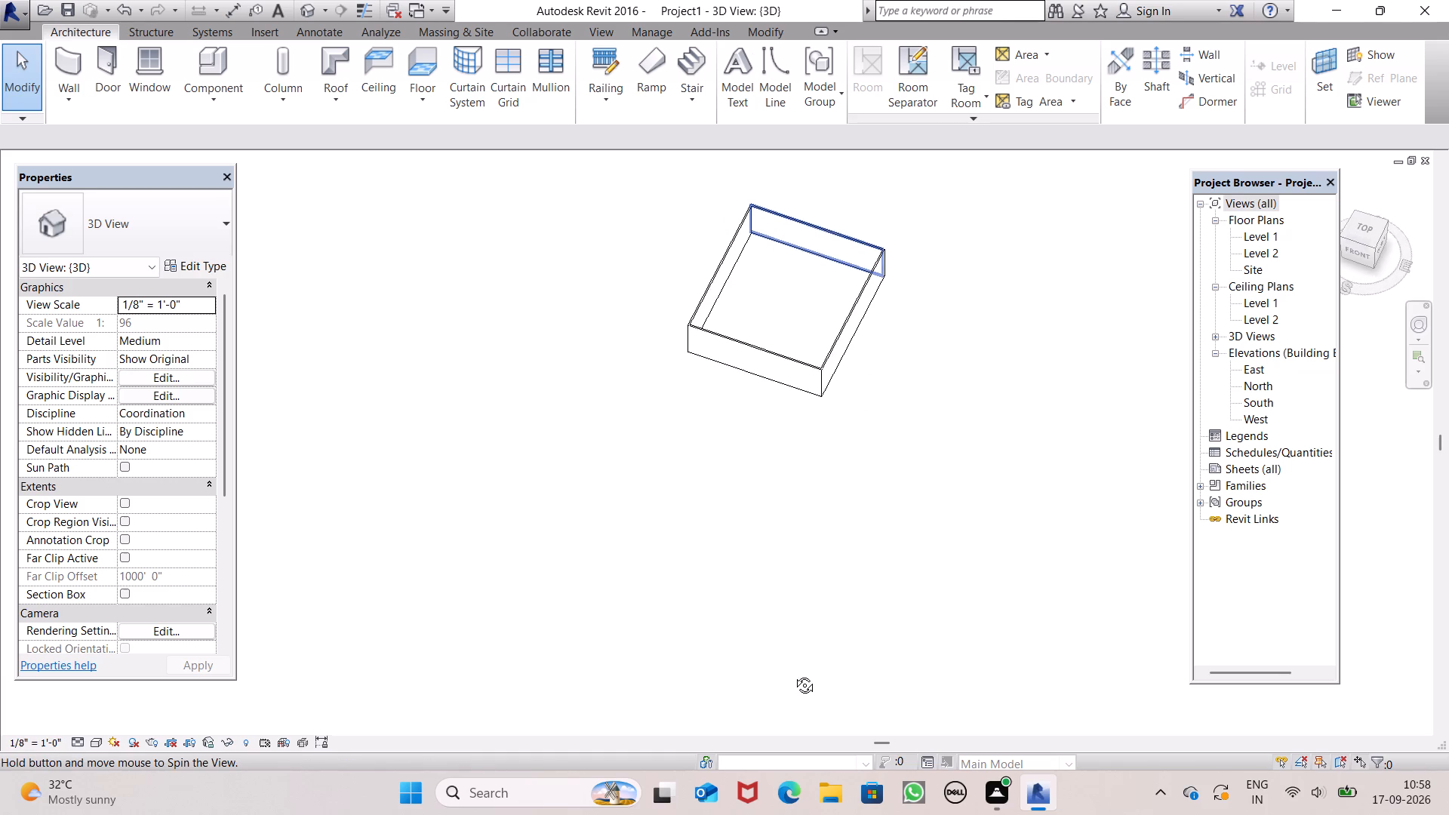
middle_click_drag(793, 674, 799, 669, "shift")
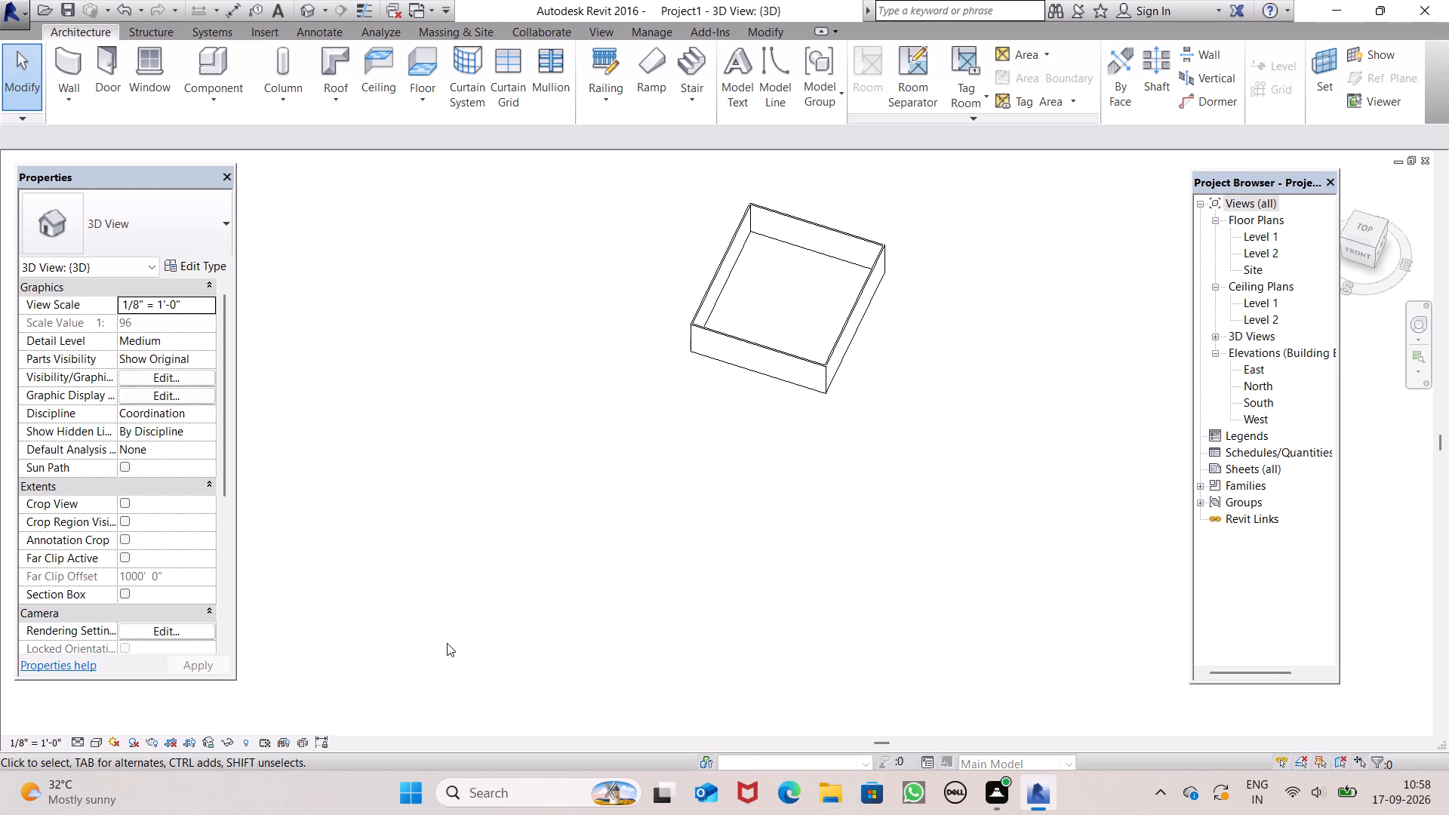
Change the 3D view's visual style to one that displays the walls with filled surfaces.
left_click(97, 748)
left_click(129, 699)
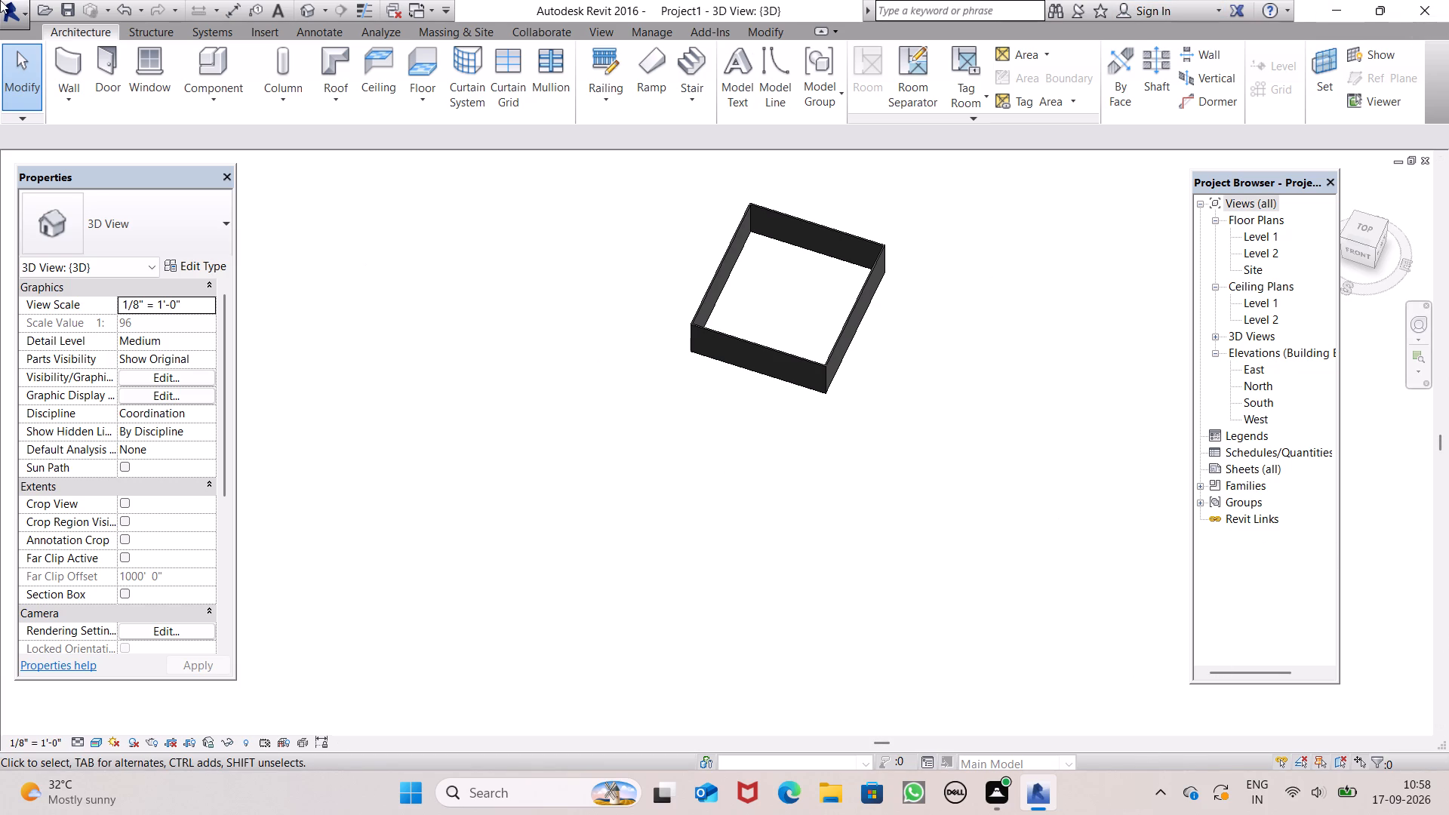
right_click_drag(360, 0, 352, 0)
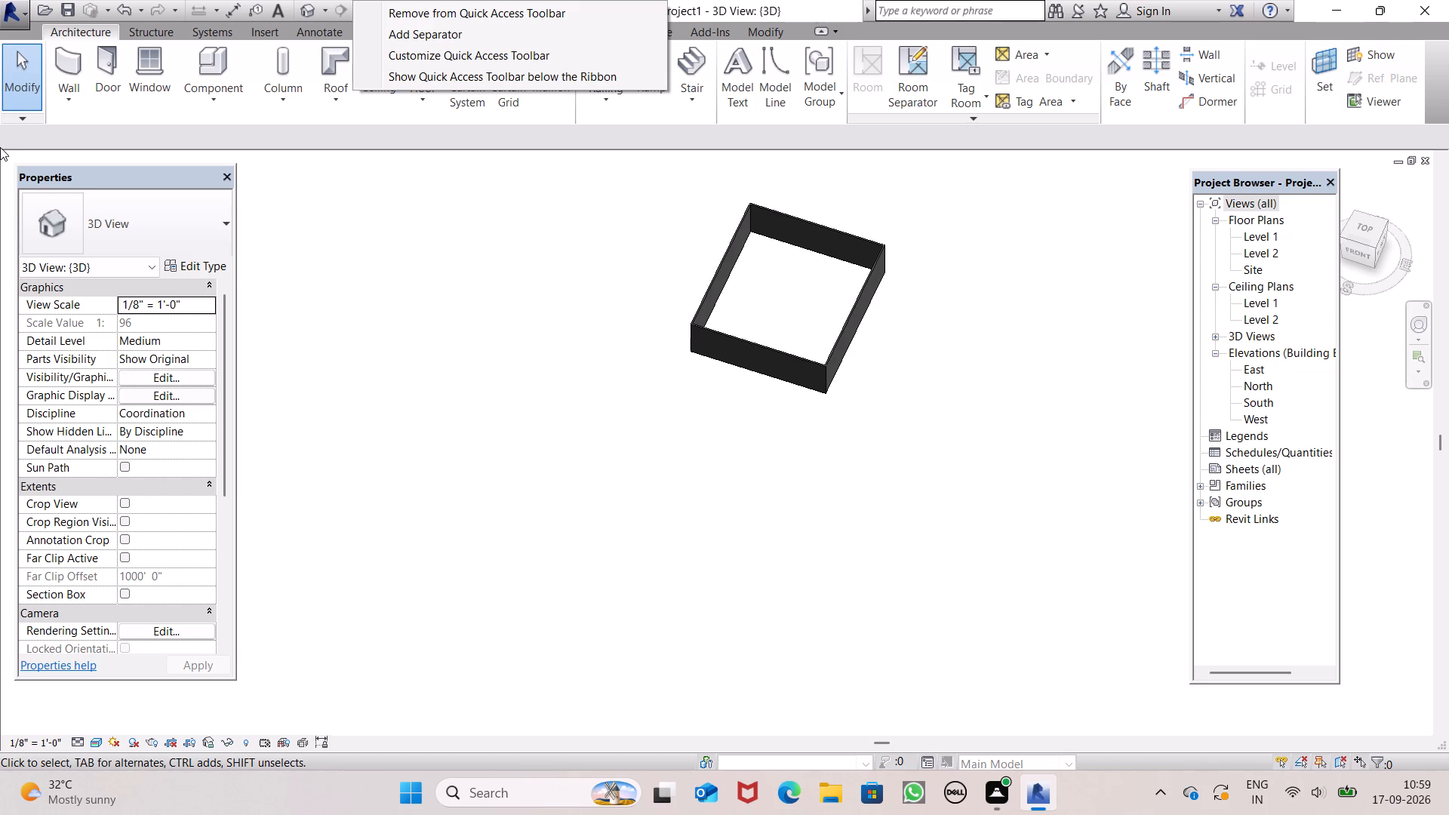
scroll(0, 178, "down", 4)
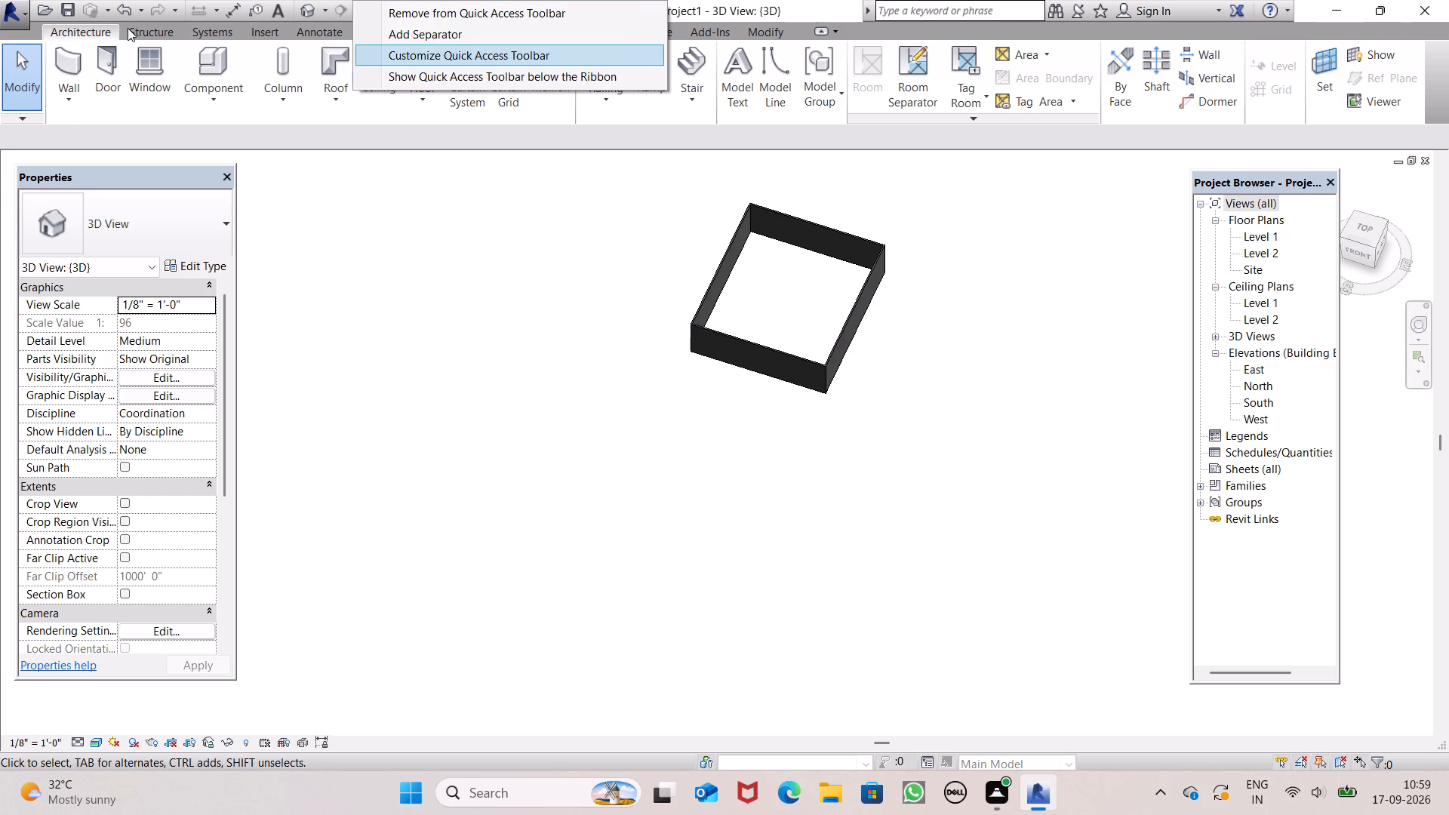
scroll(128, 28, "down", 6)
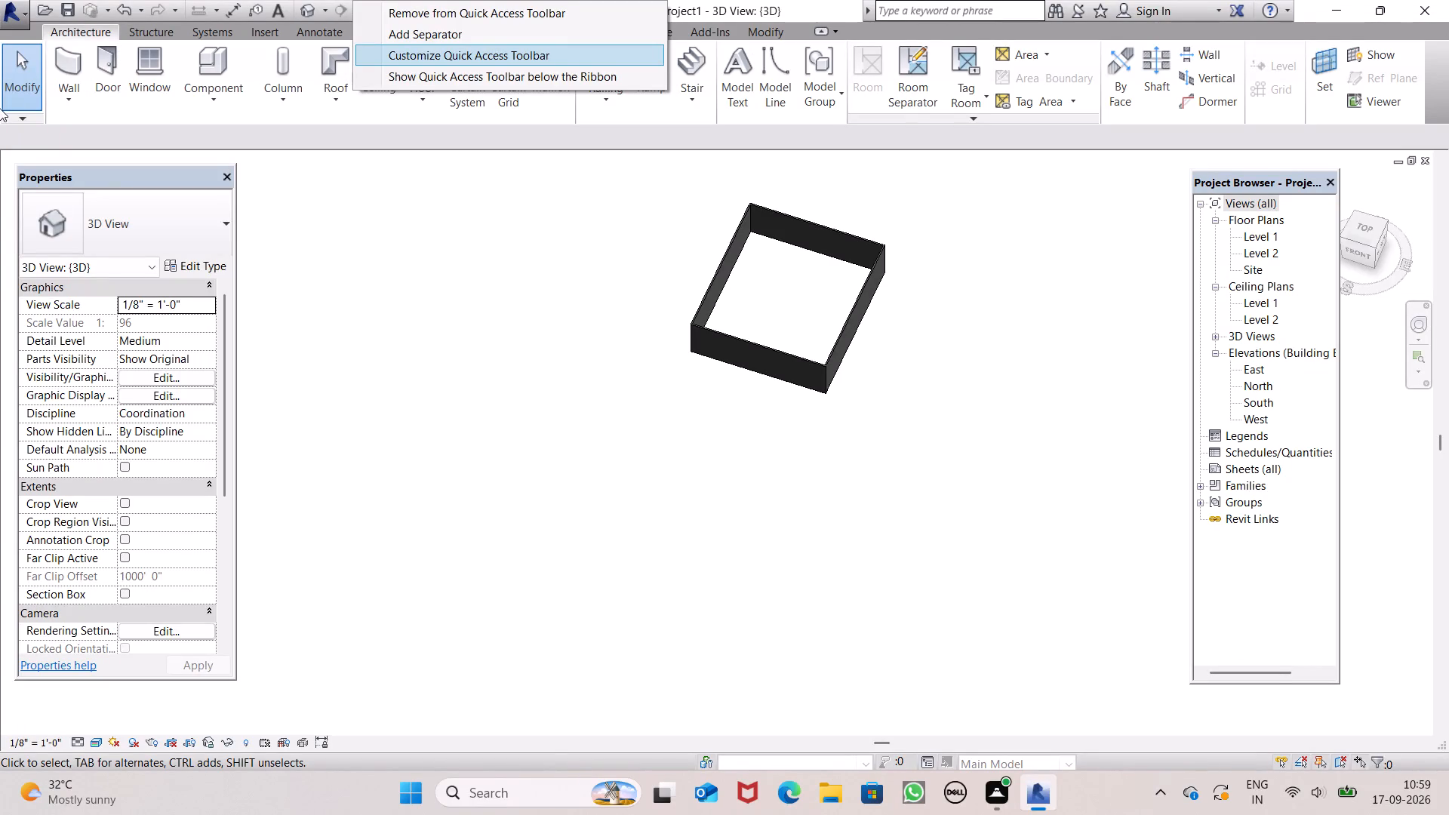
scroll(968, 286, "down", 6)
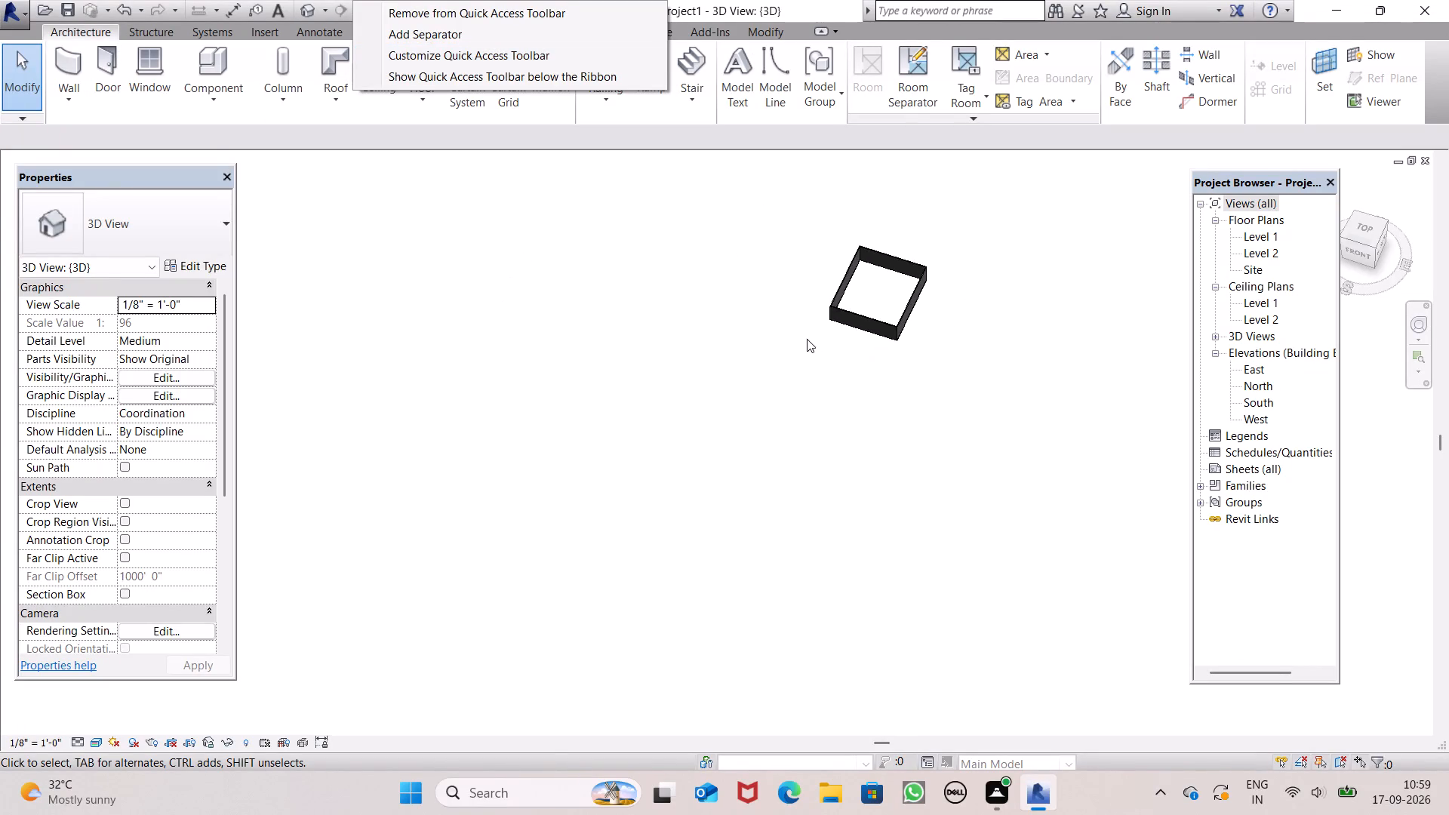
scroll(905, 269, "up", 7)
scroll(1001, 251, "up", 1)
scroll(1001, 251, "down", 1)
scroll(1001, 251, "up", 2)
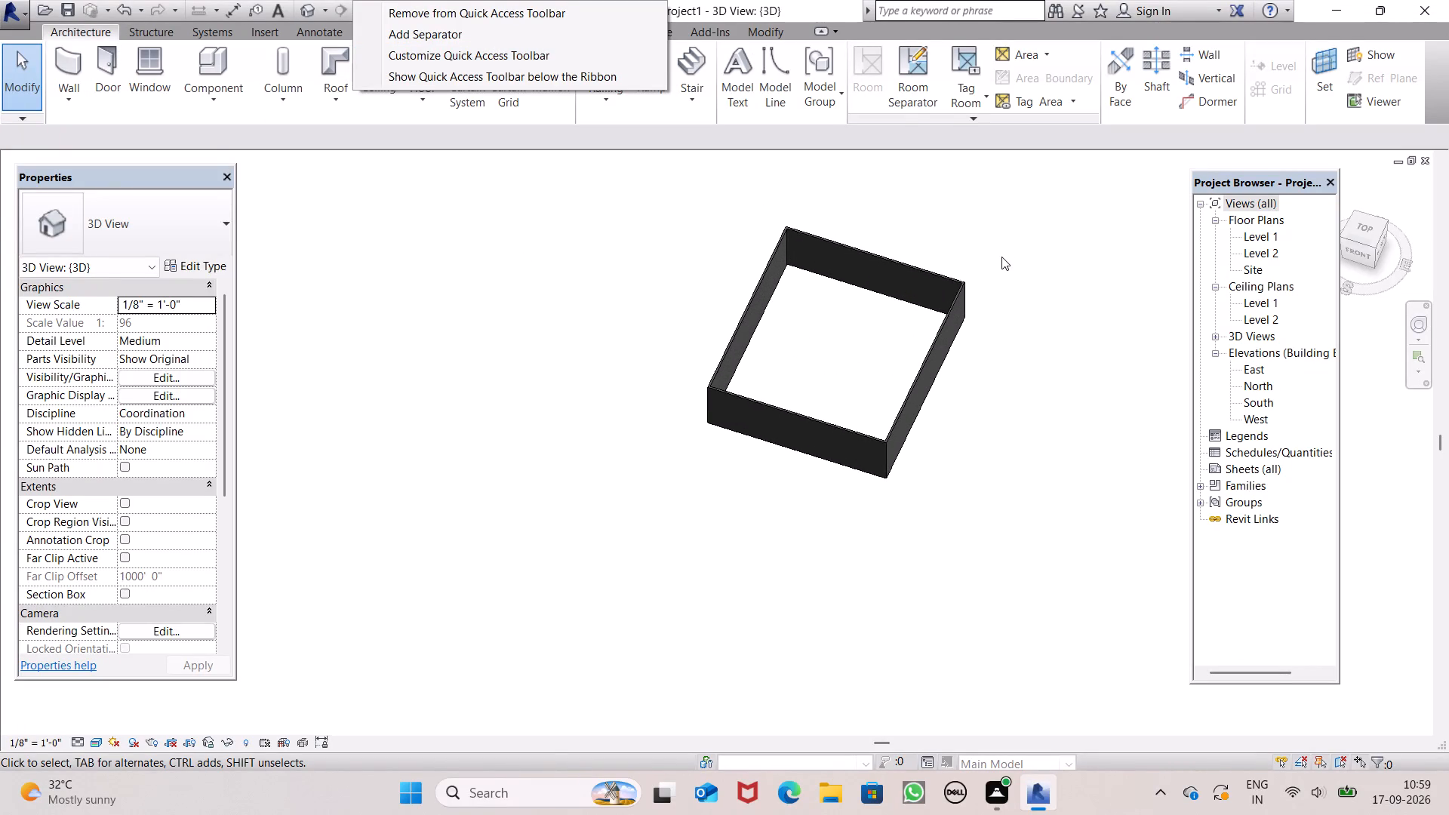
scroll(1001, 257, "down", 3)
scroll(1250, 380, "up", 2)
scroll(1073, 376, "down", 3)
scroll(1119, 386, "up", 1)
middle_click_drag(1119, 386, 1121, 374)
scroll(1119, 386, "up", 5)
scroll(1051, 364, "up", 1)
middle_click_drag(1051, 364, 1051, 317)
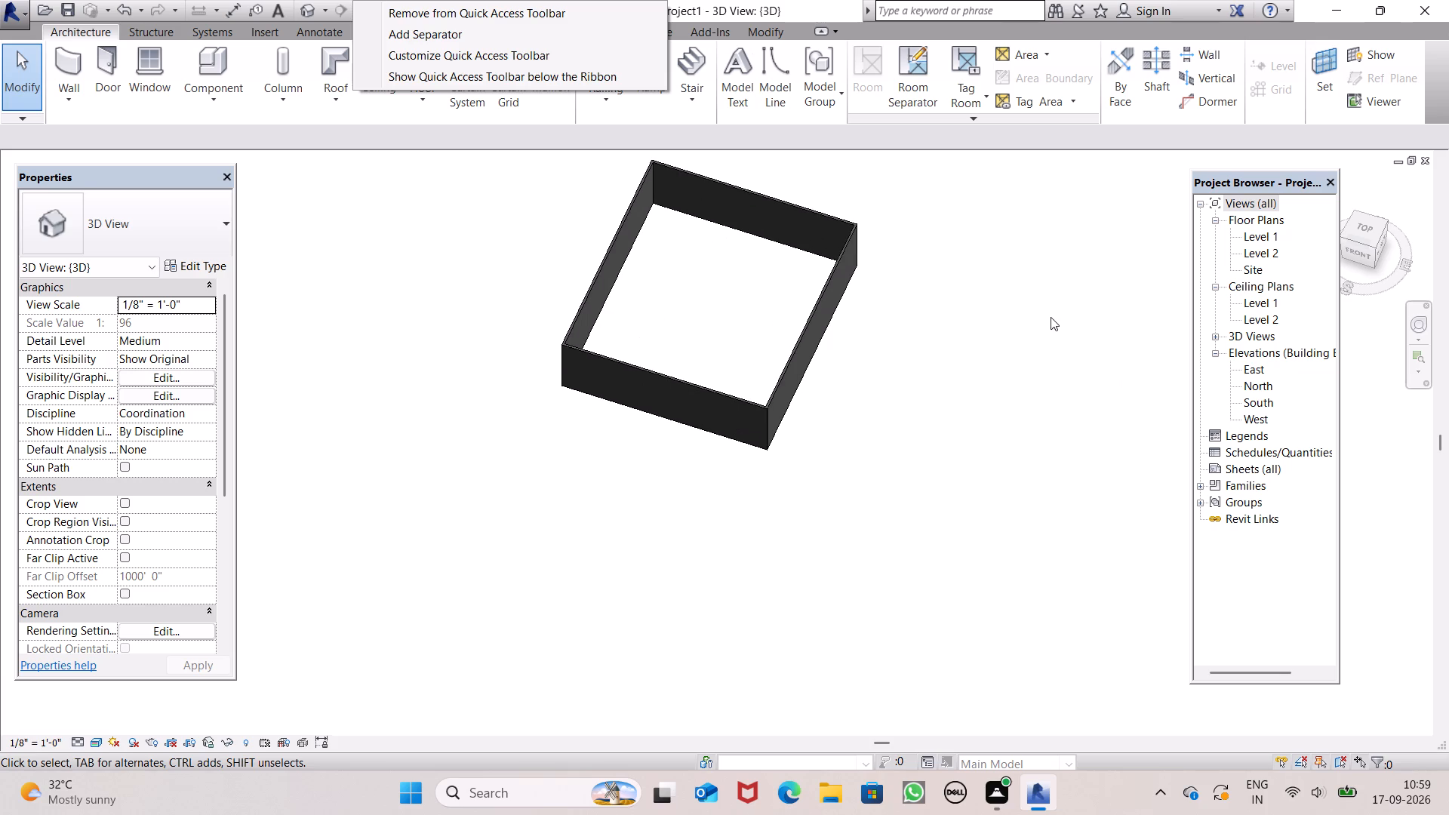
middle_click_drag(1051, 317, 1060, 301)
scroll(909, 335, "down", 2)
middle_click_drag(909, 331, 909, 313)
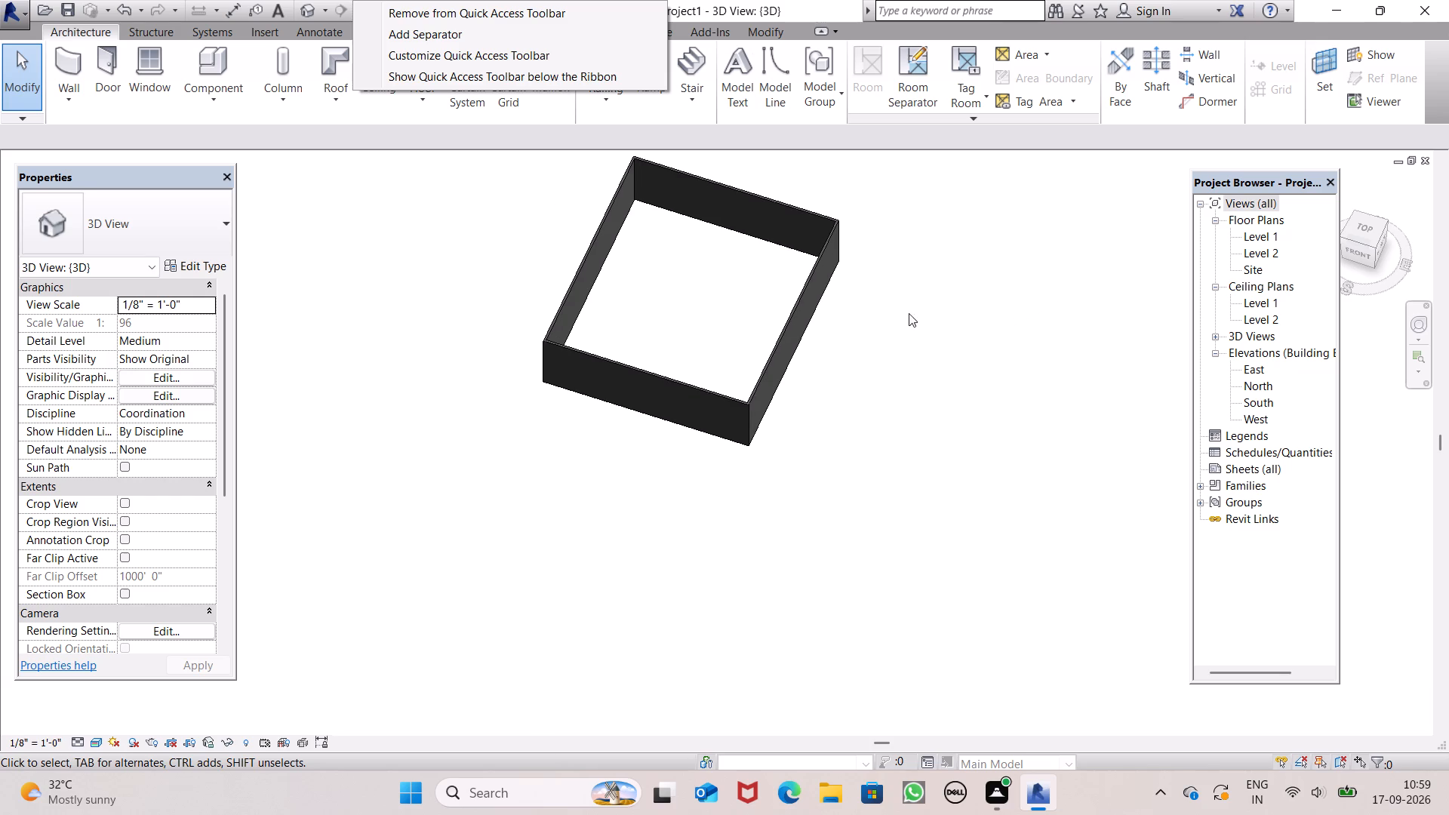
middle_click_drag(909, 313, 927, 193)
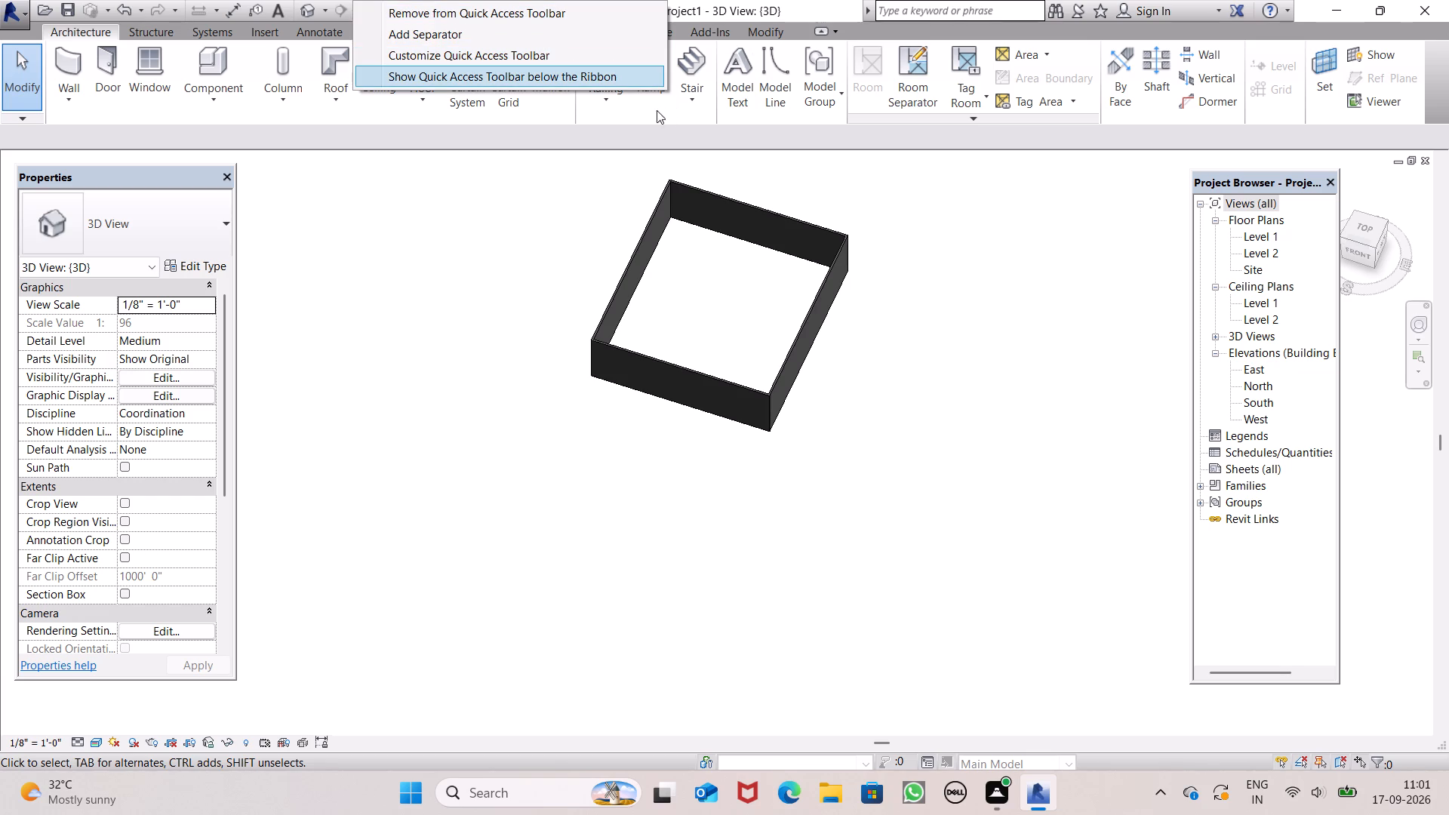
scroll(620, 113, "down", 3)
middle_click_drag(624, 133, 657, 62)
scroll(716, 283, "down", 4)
Examine the wall enclosure in the 3D view from a nearly frontal angle.
left_click(798, 340)
middle_click_drag(753, 361, 829, 115, "shift")
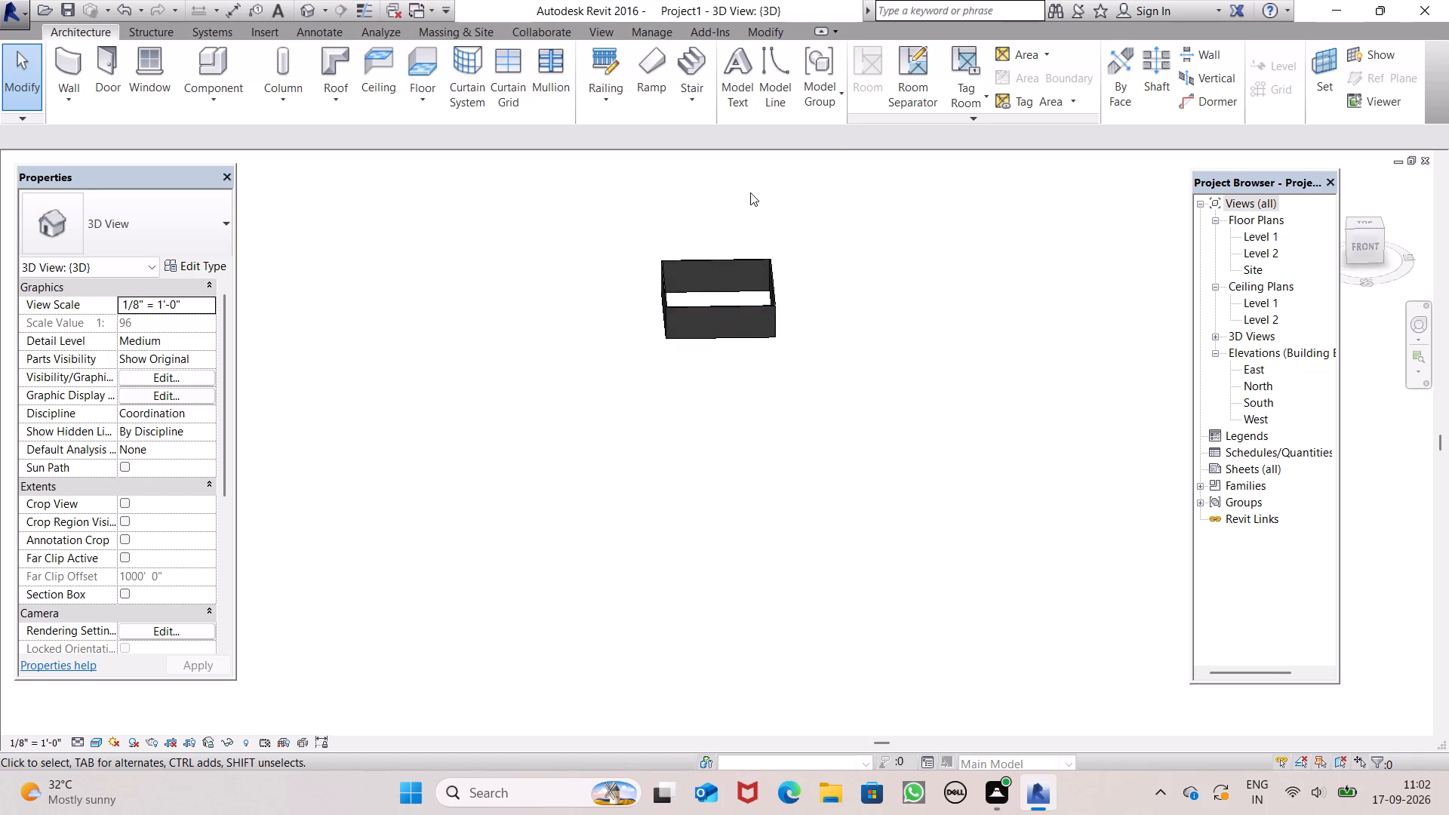
scroll(704, 330, "up", 7)
middle_click_drag(1017, 343, 934, 481)
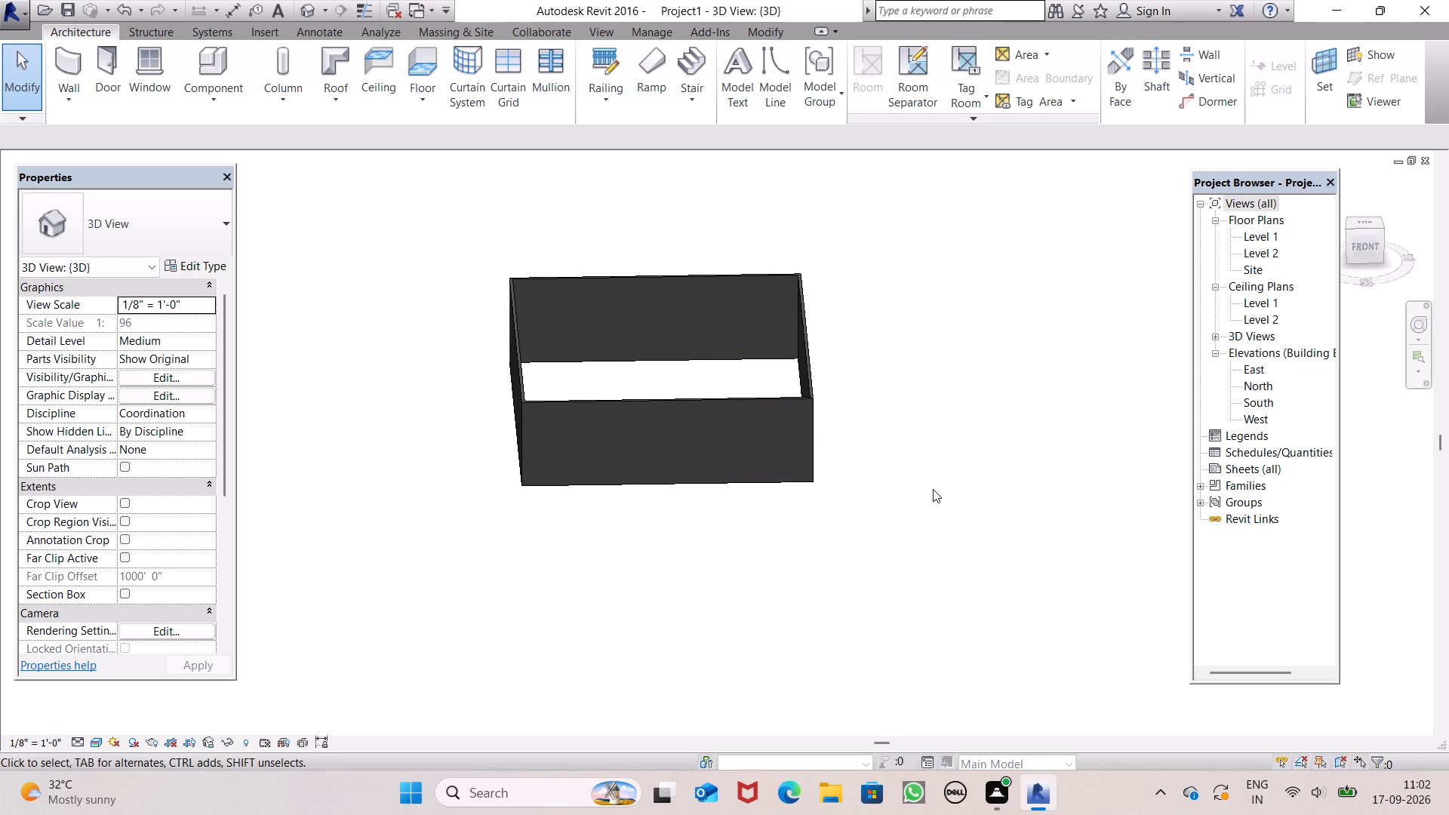
scroll(824, 404, "up", 2)
scroll(763, 439, "down", 2)
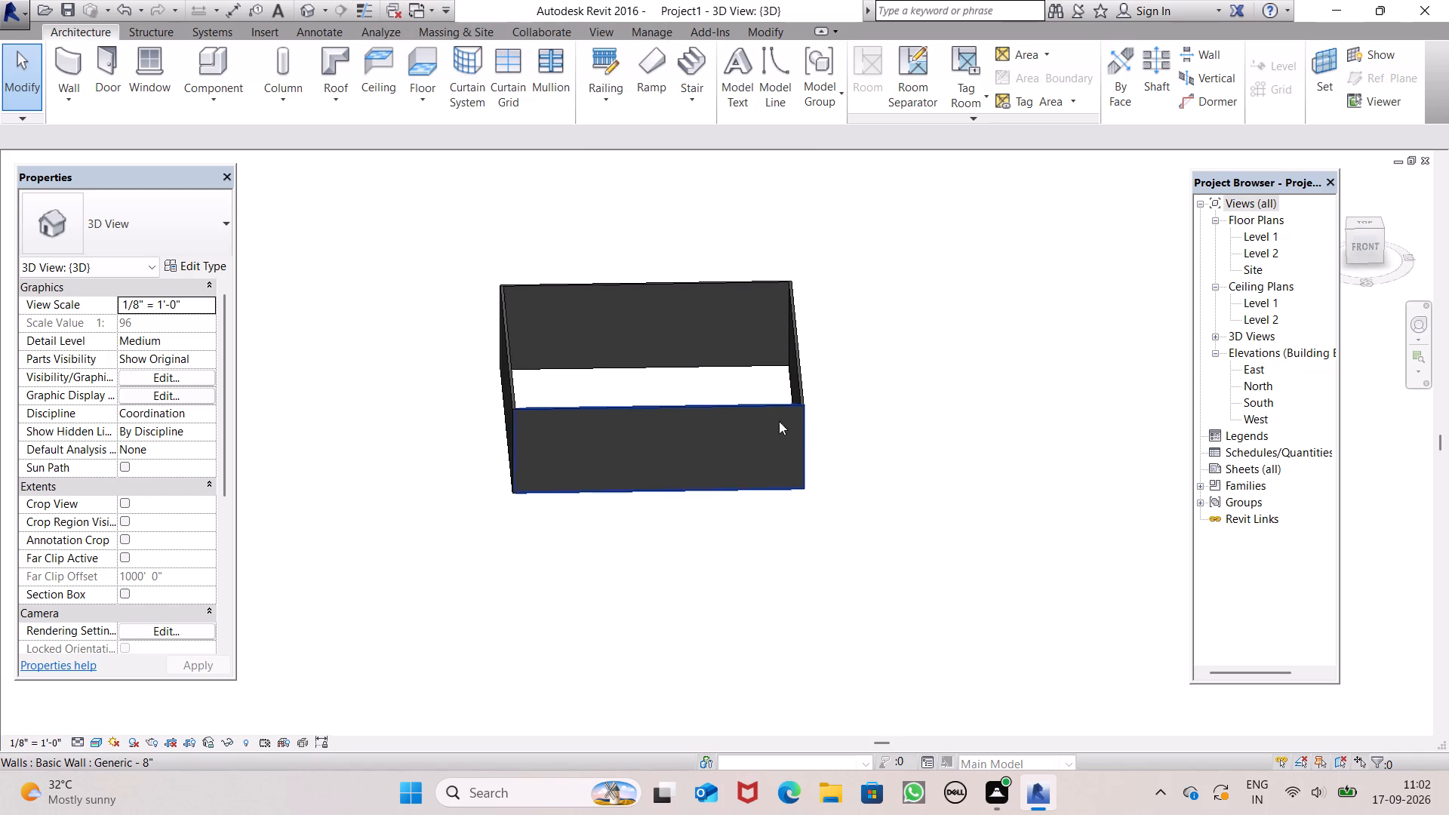
Create a Generic - 12" floor on Level 1 with a rectangular boundary along the outer faces of the enclosing walls.
left_click(435, 78)
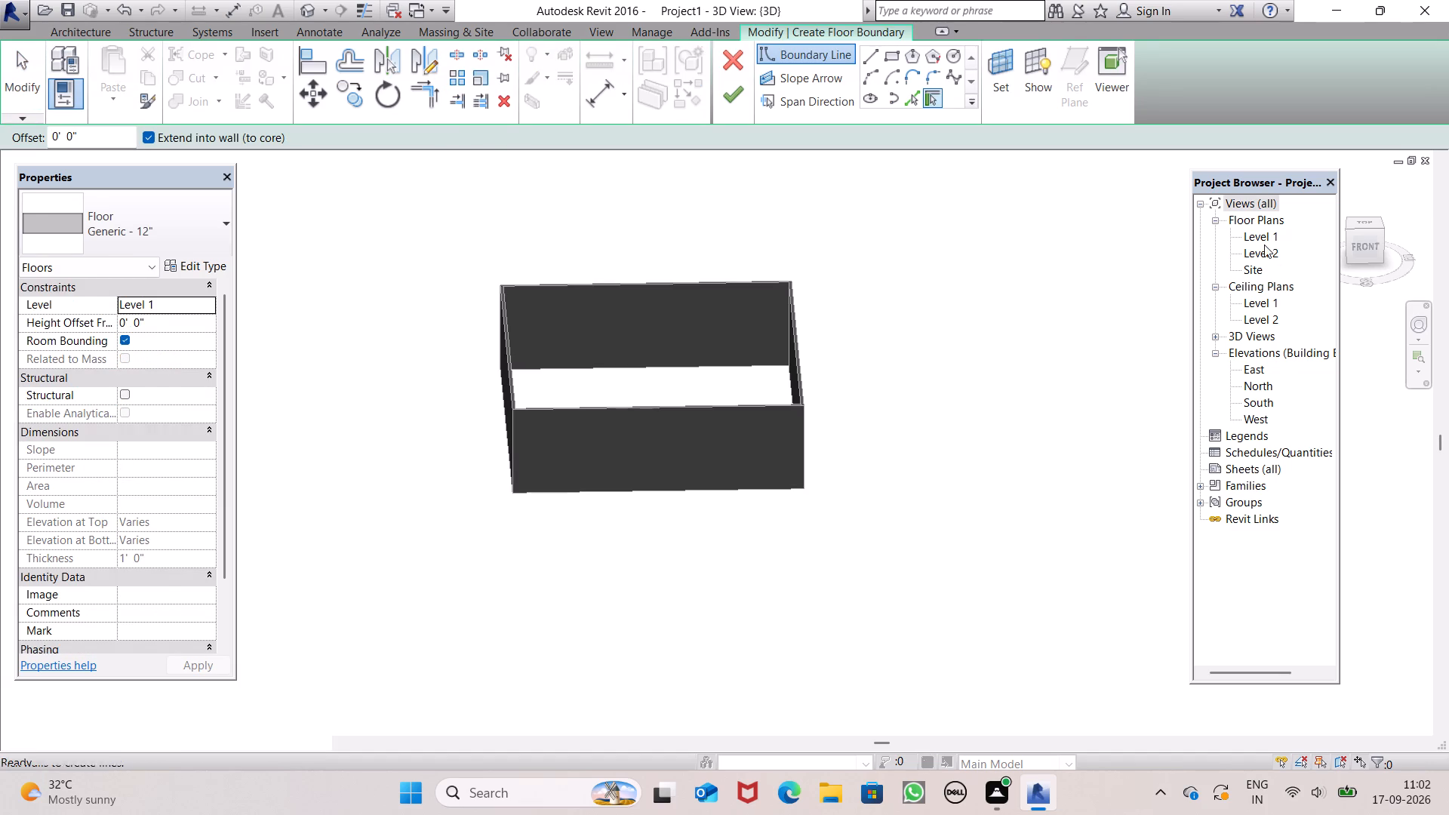
left_click(1264, 244)
left_click(1260, 235)
left_click(1260, 235)
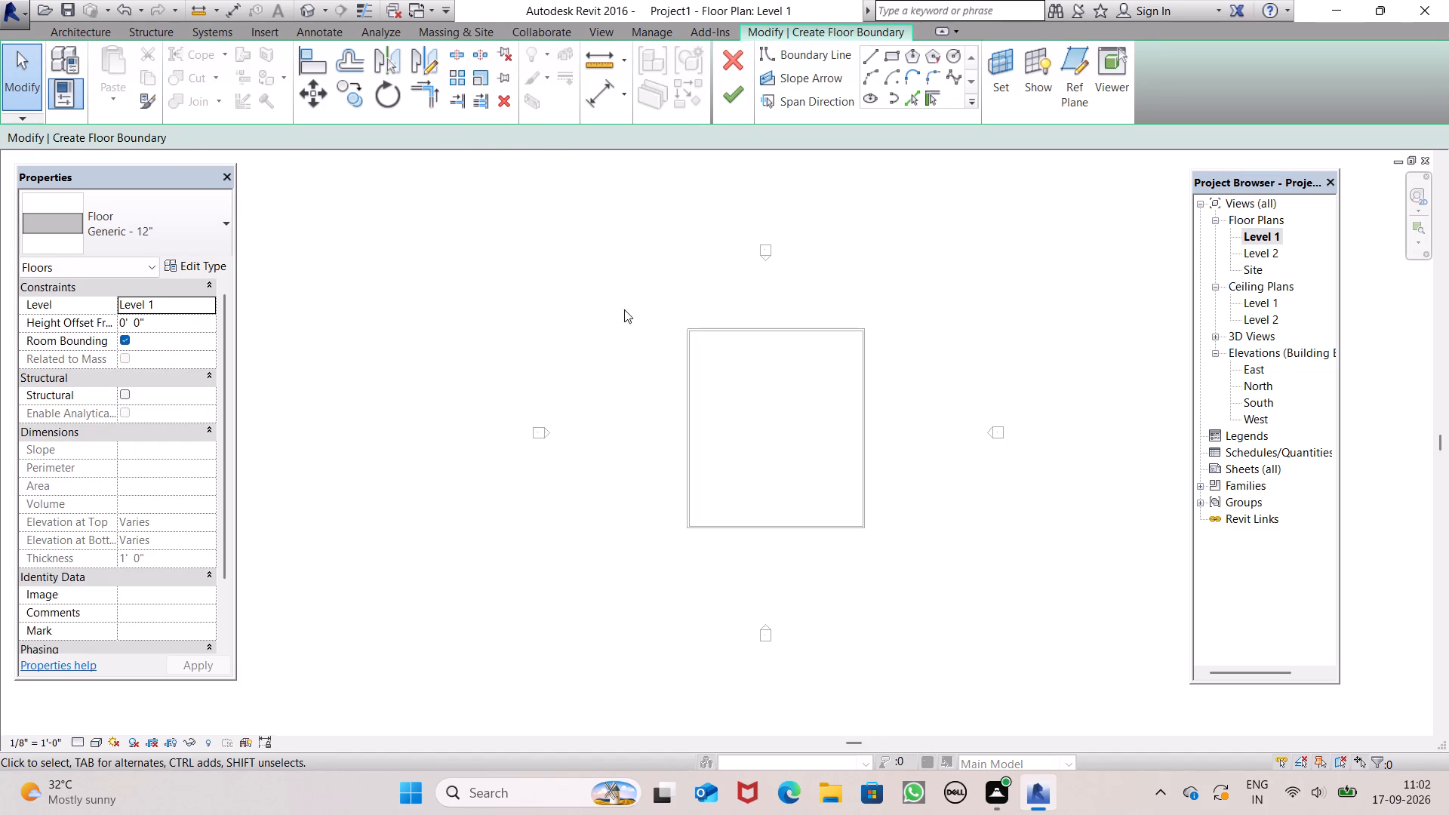
left_click(897, 66)
scroll(910, 475, "up", 6)
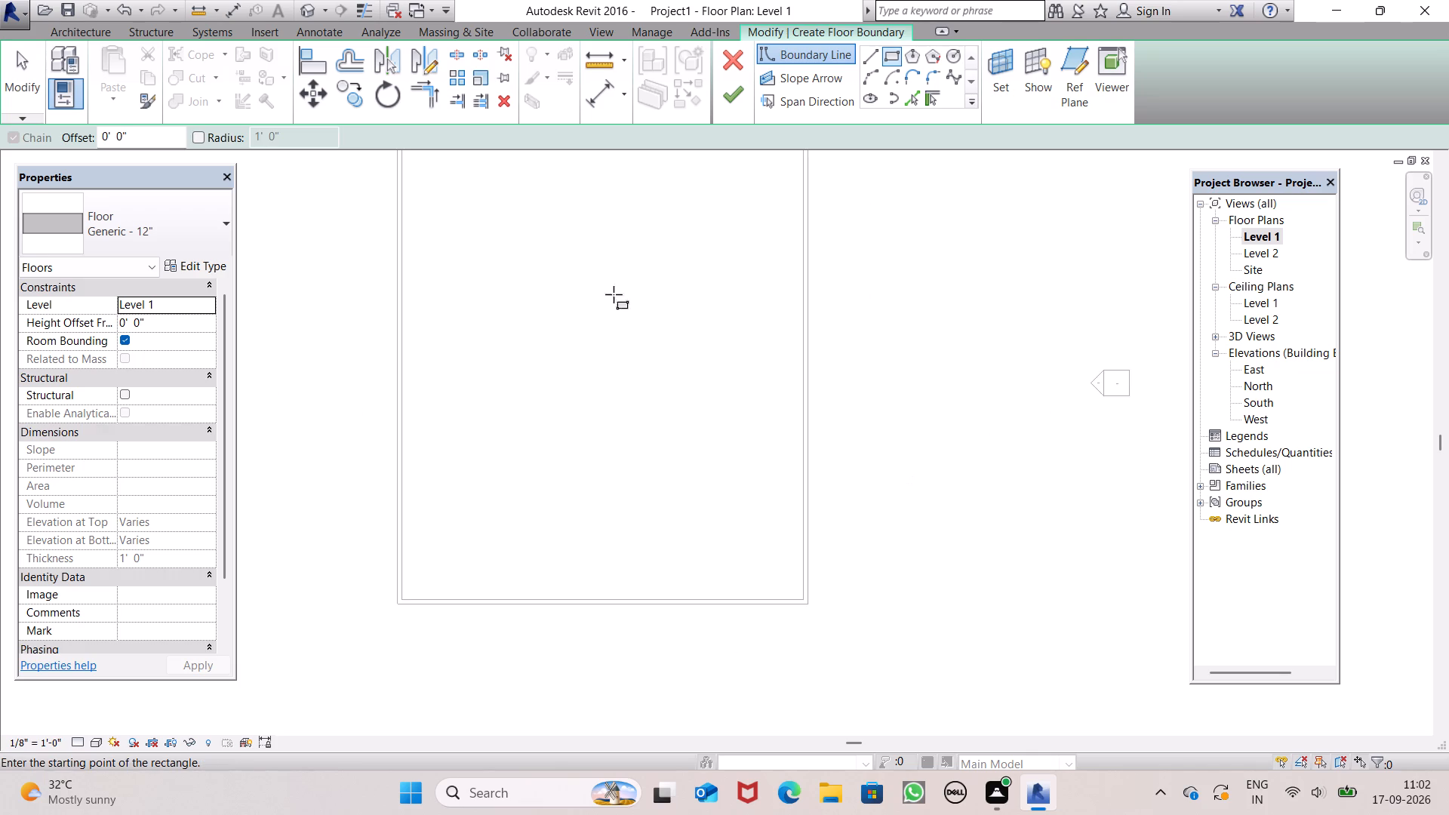
scroll(534, 276, "down", 3)
scroll(481, 177, "up", 5)
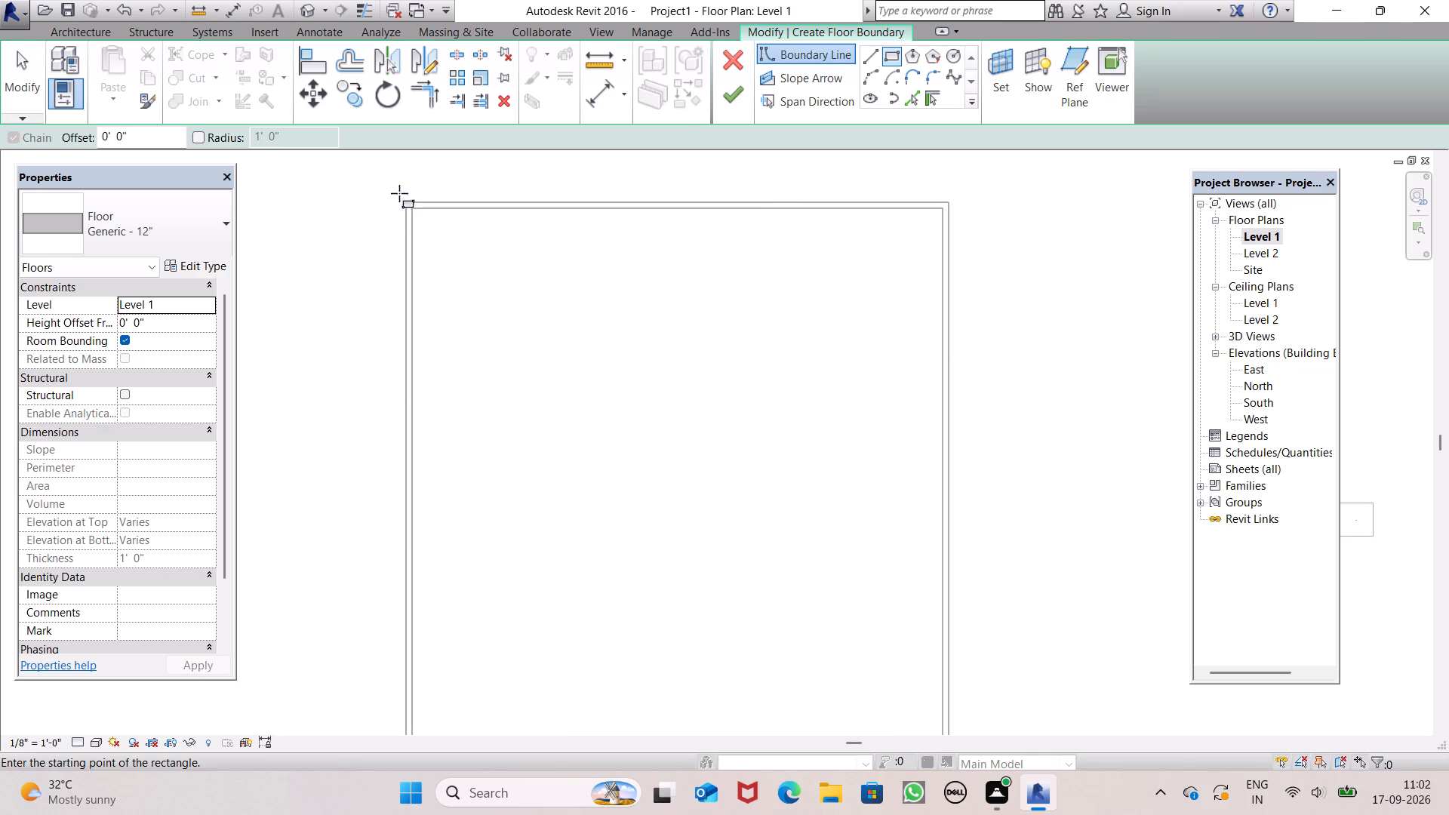
left_click(404, 196)
scroll(583, 284, "down", 6)
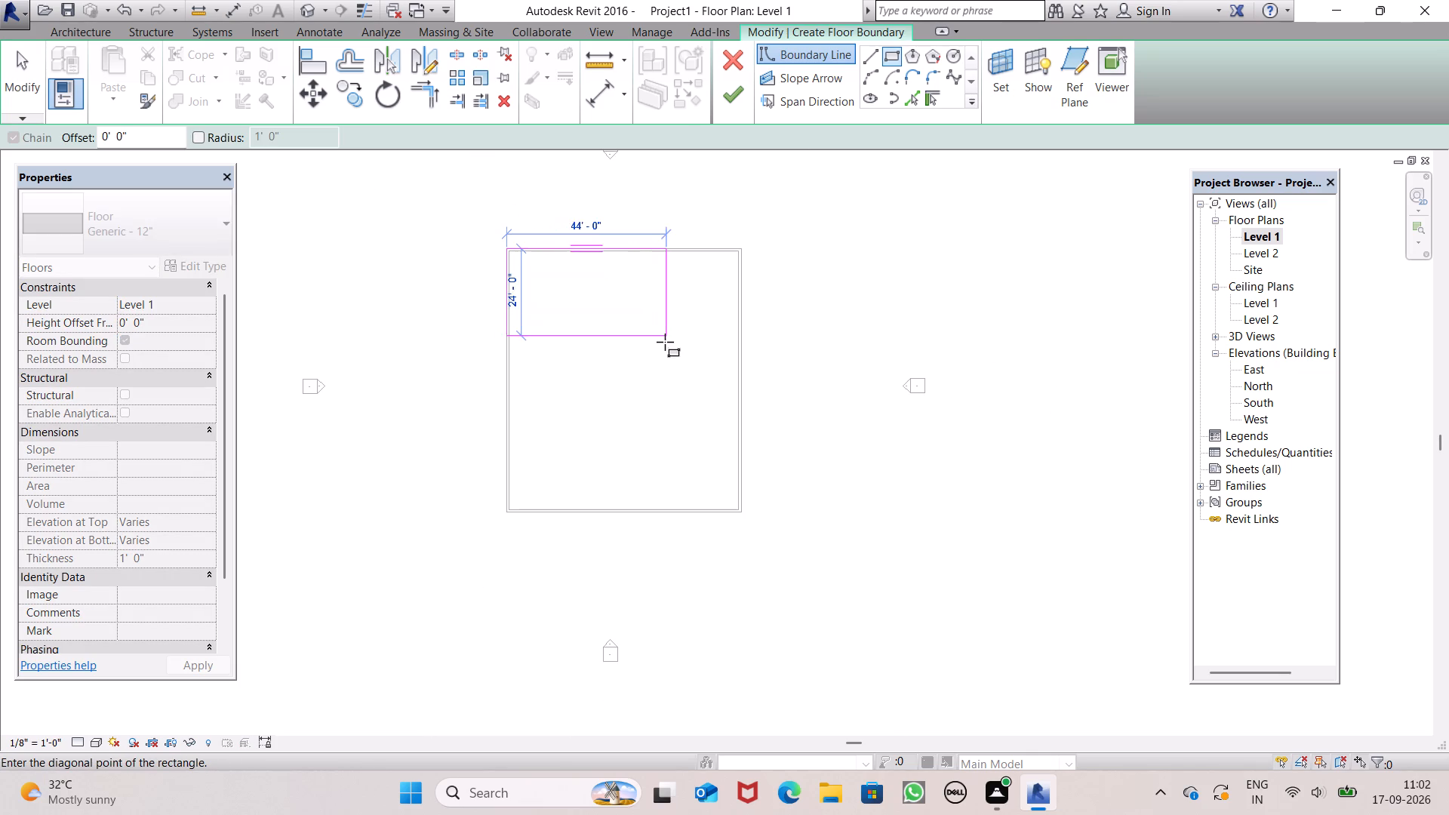
scroll(740, 545, "up", 4)
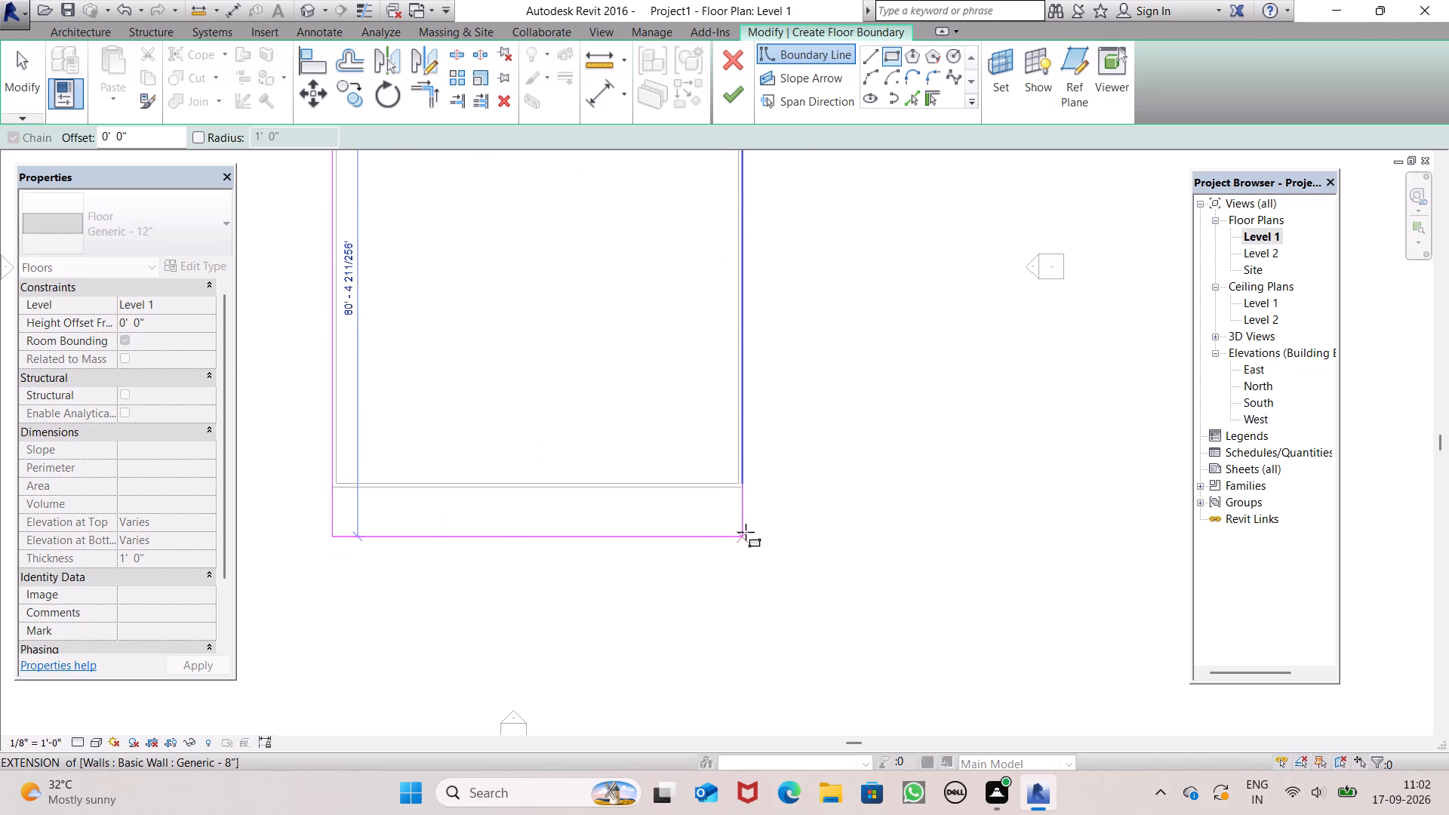
scroll(753, 508, "up", 9)
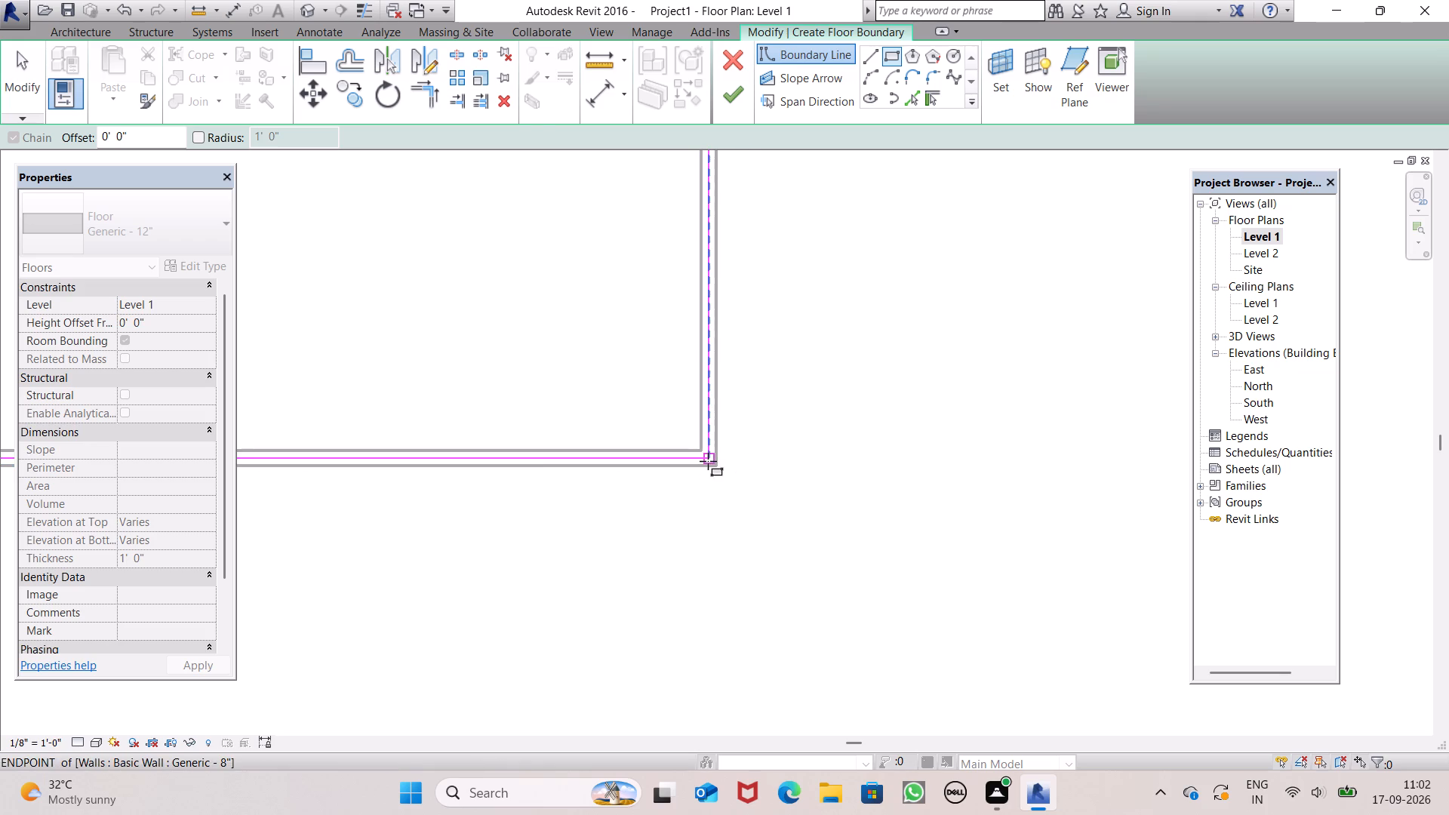
left_click(714, 468)
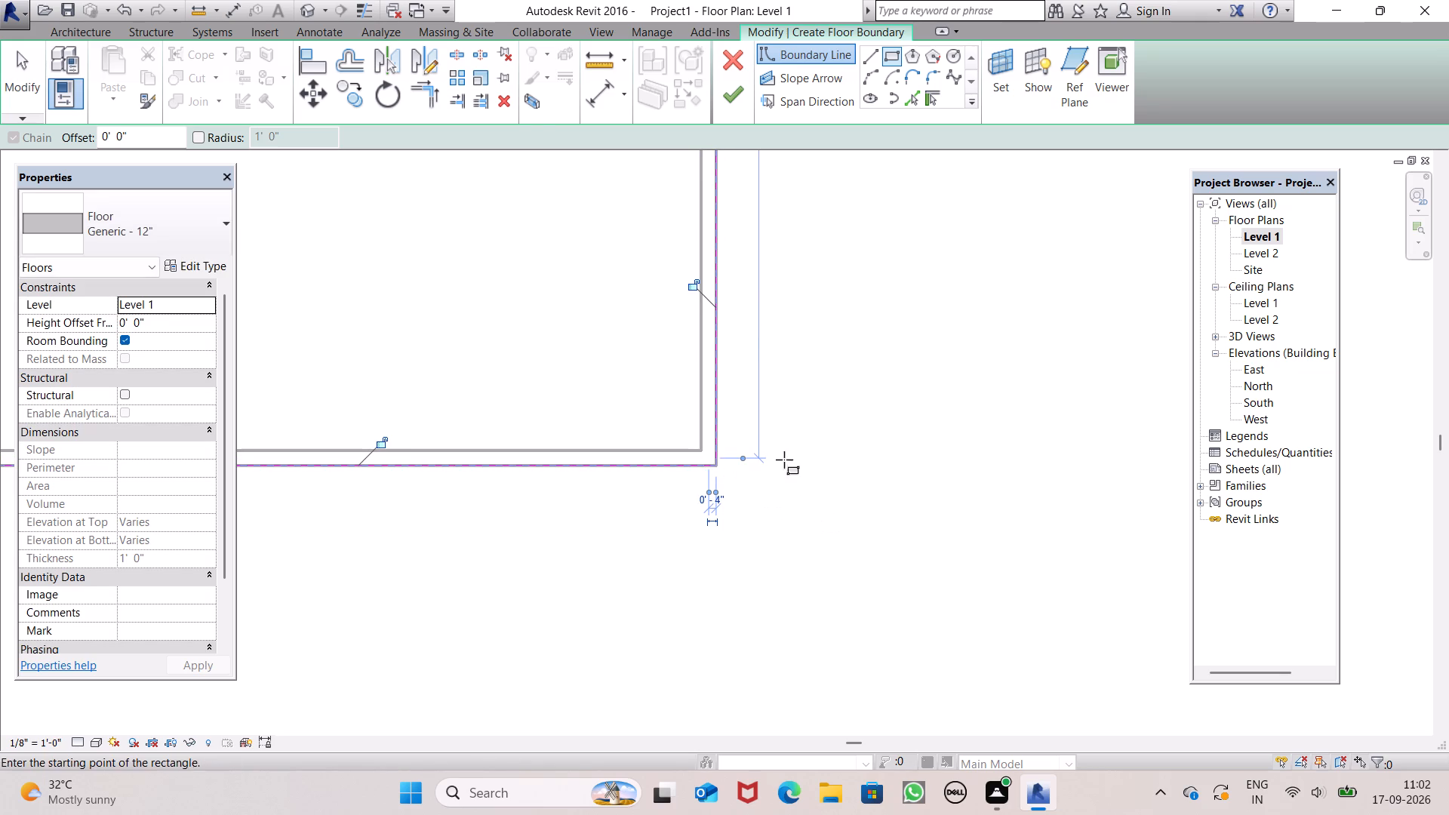
left_click(725, 97)
scroll(759, 305, "down", 3)
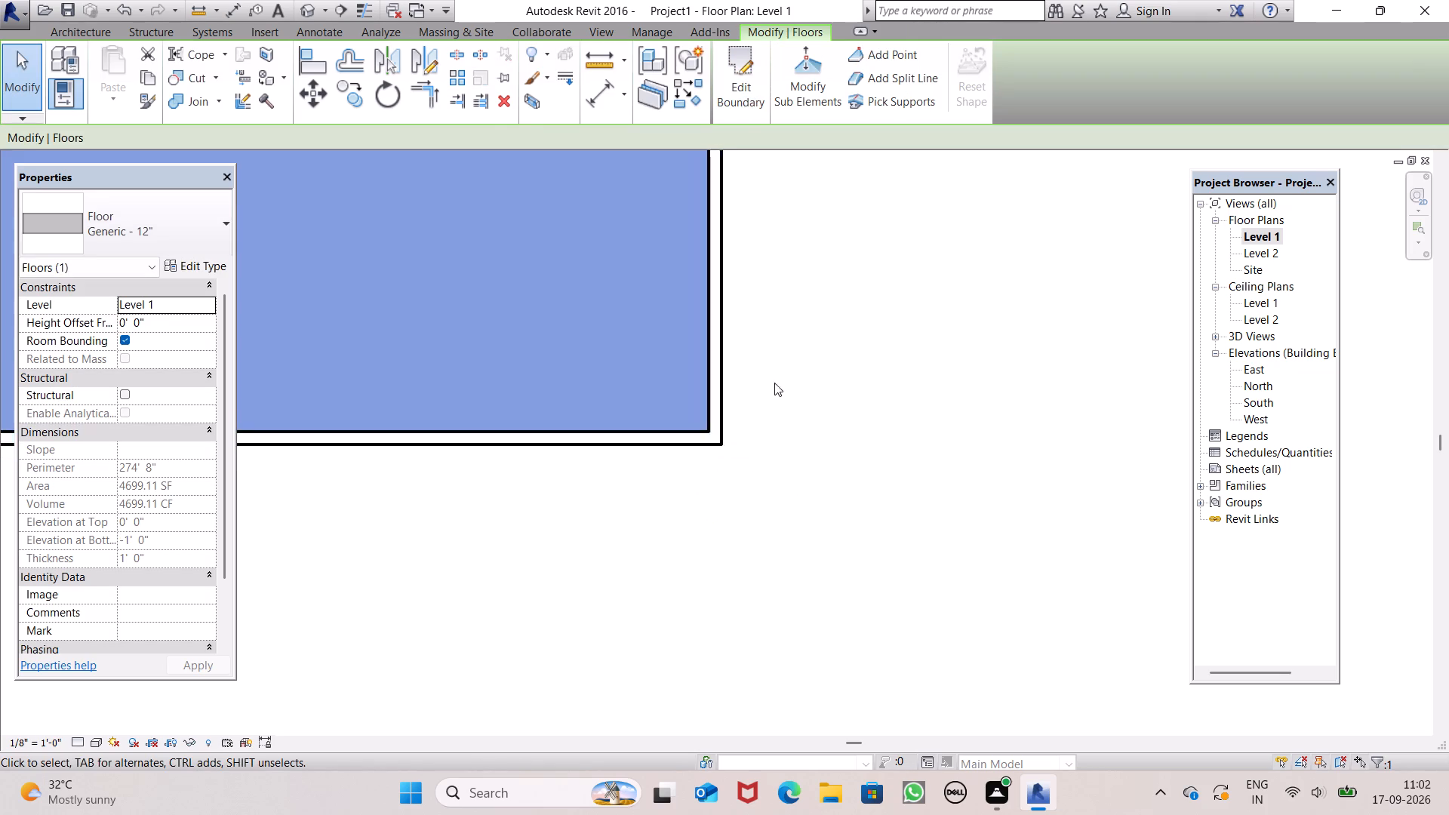
scroll(774, 383, "down", 15)
left_click(923, 392)
Open the default 3D view and examine the floor inside the wall enclosure.
scroll(827, 232, "up", 1)
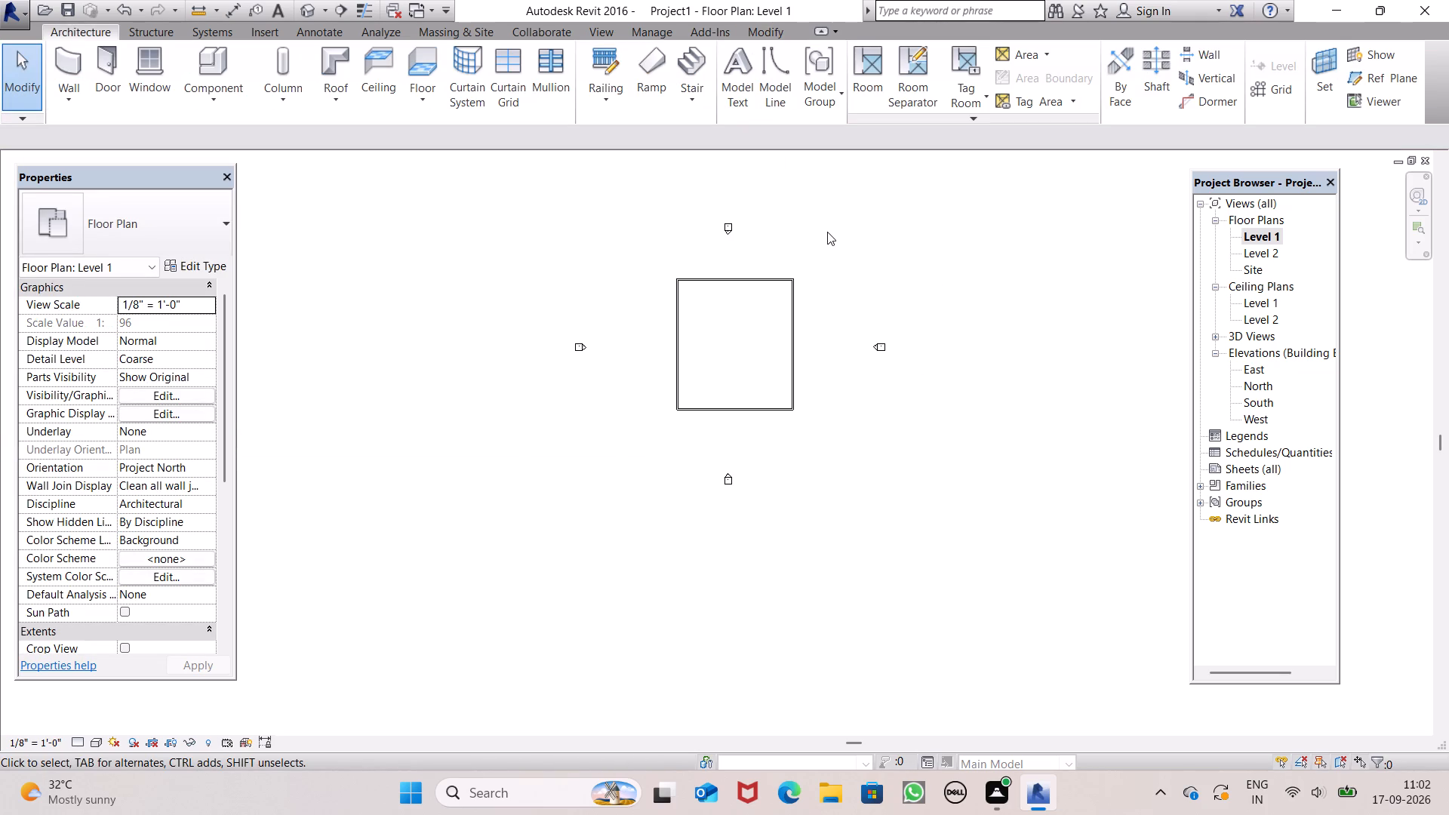
scroll(827, 232, "up", 1)
left_click(312, 14)
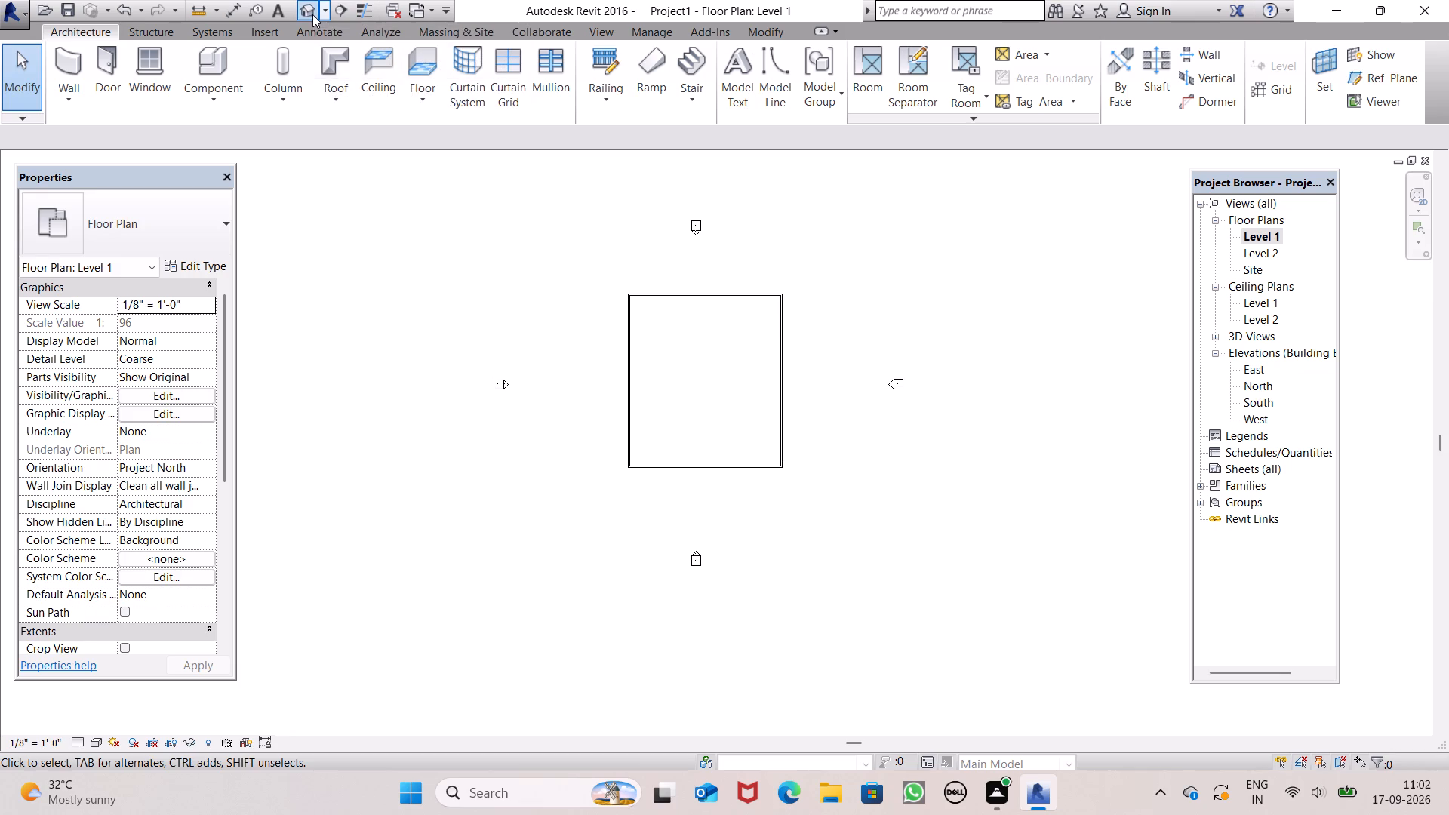
scroll(746, 375, "up", 1)
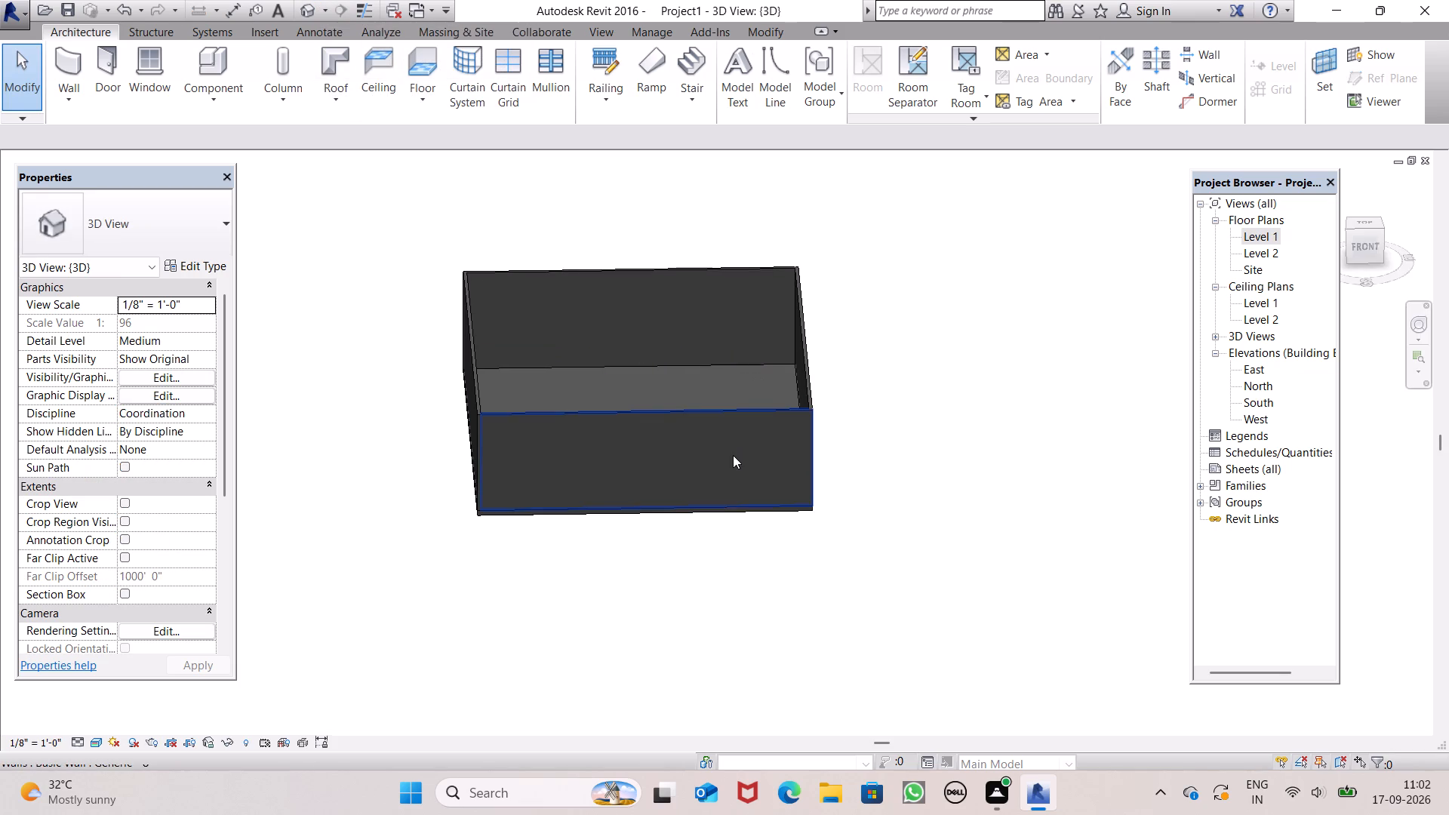
scroll(733, 455, "down", 1)
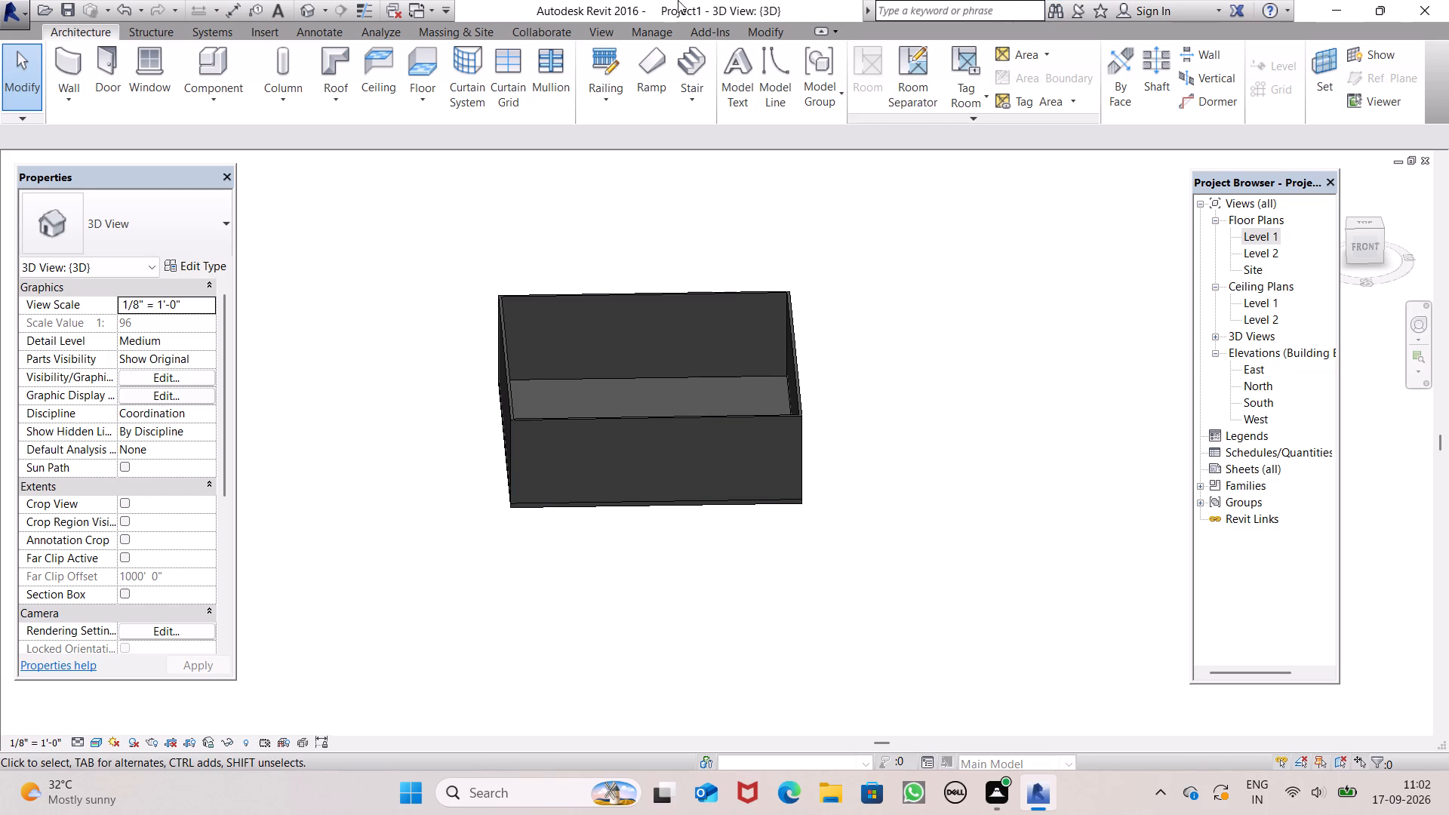
Open the East elevation and examine the Level 1 and Level 2 lines against the walls' height.
double_click(1254, 367)
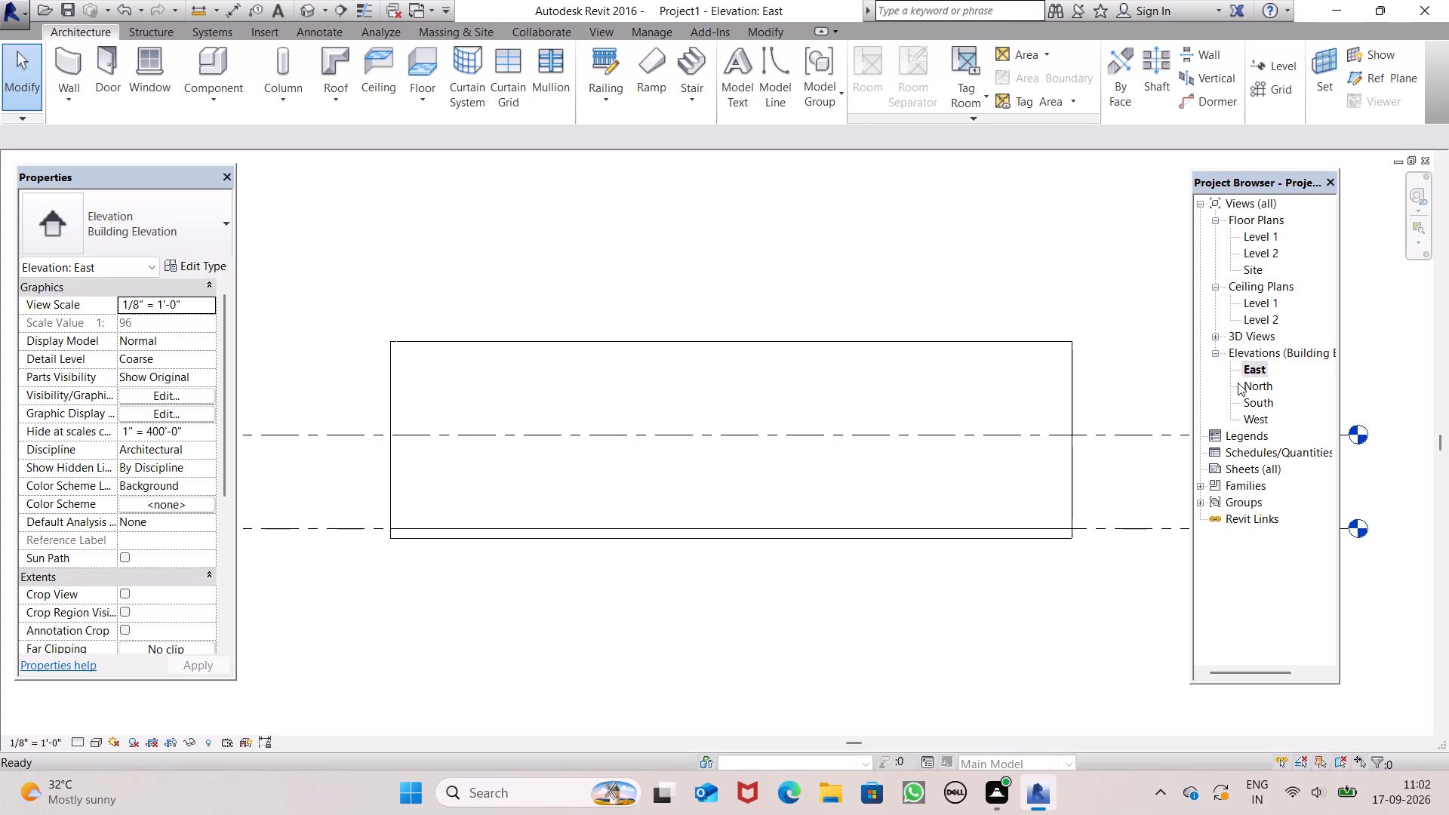
scroll(897, 380, "down", 2)
scroll(969, 432, "up", 1)
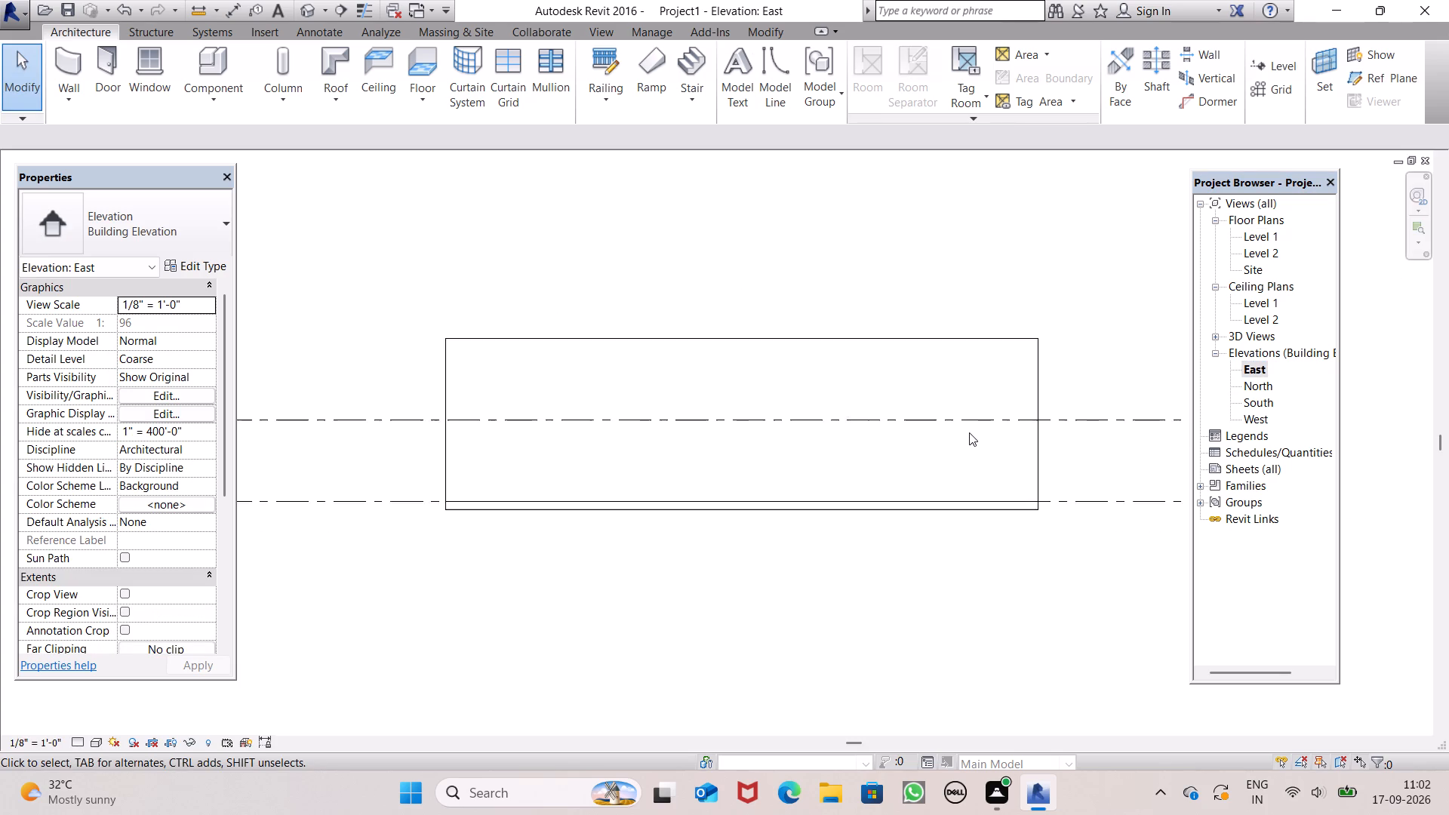
scroll(969, 432, "up", 1)
scroll(968, 430, "down", 5)
scroll(956, 415, "up", 3)
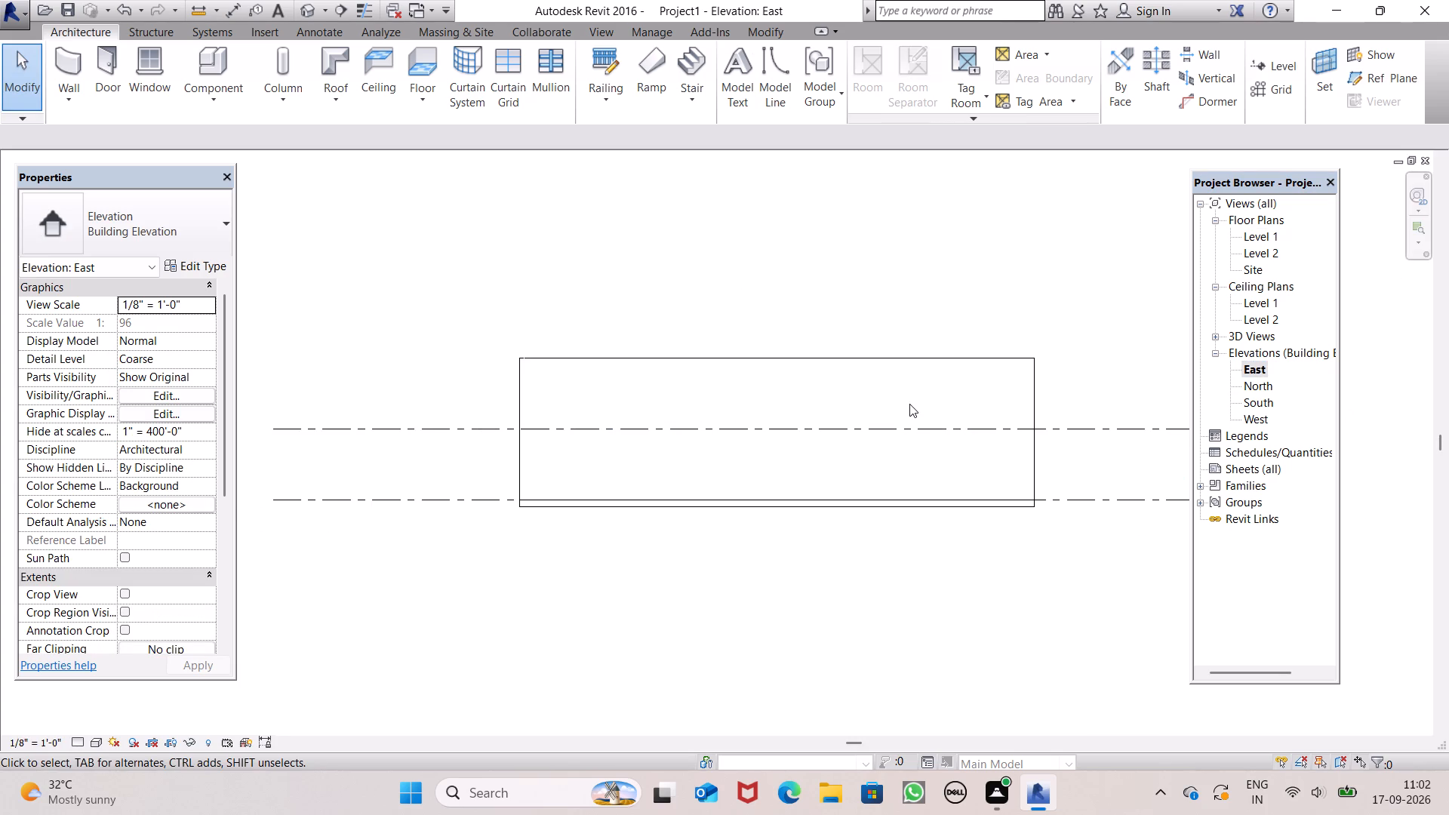
scroll(907, 410, "down", 1)
left_click(864, 426)
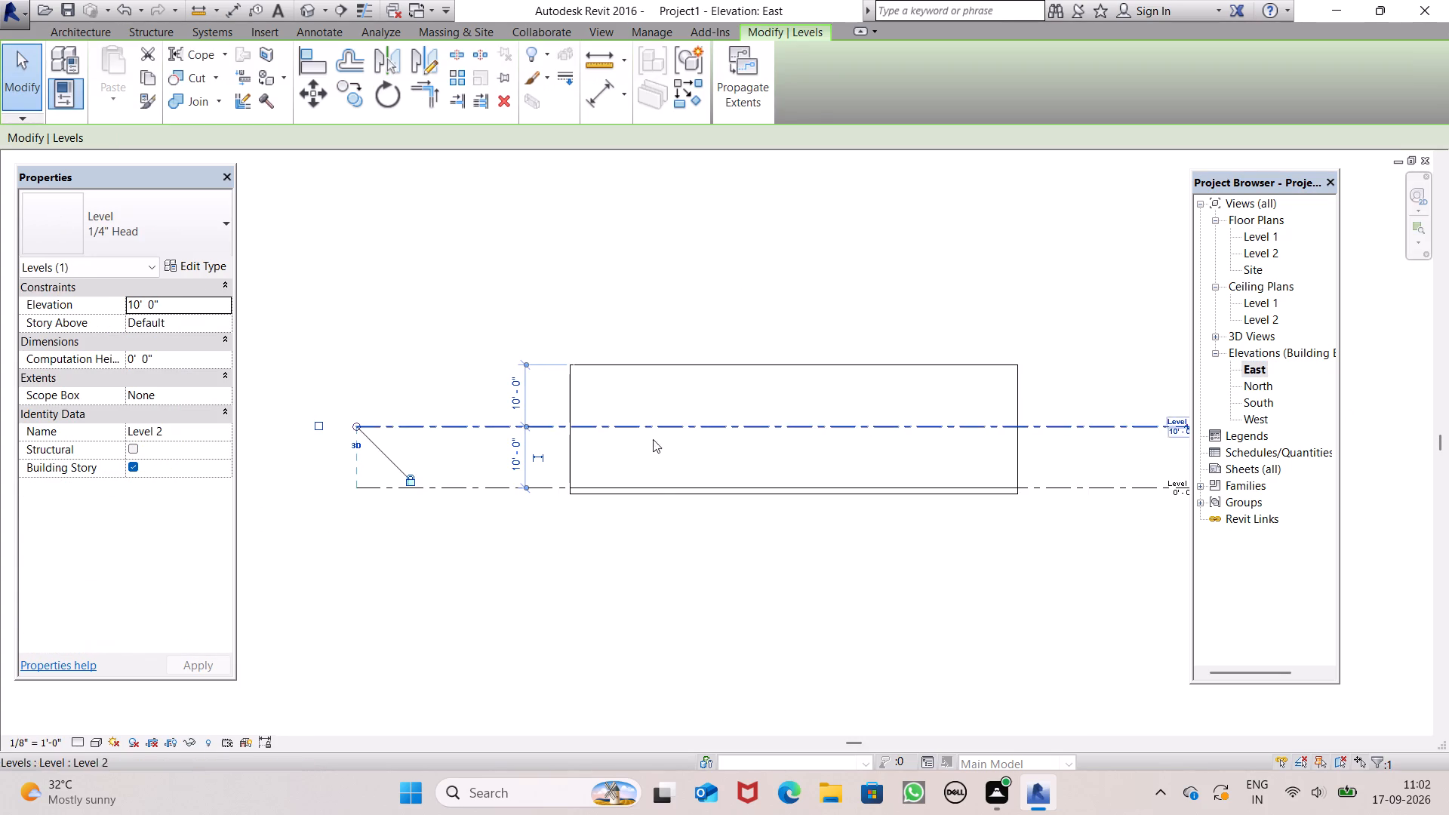
left_click(705, 561)
left_click(641, 429)
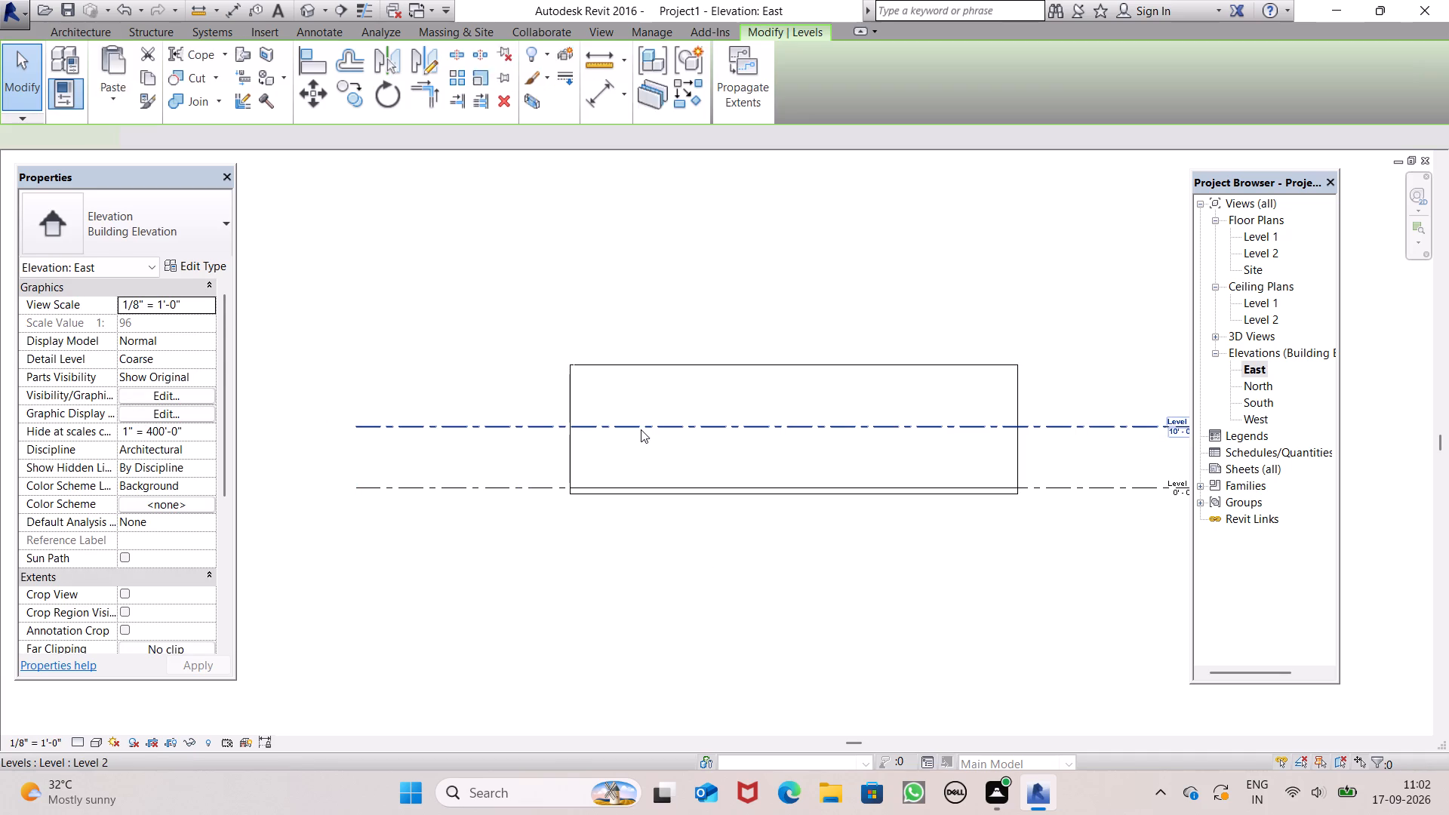
scroll(306, 394, "down", 1)
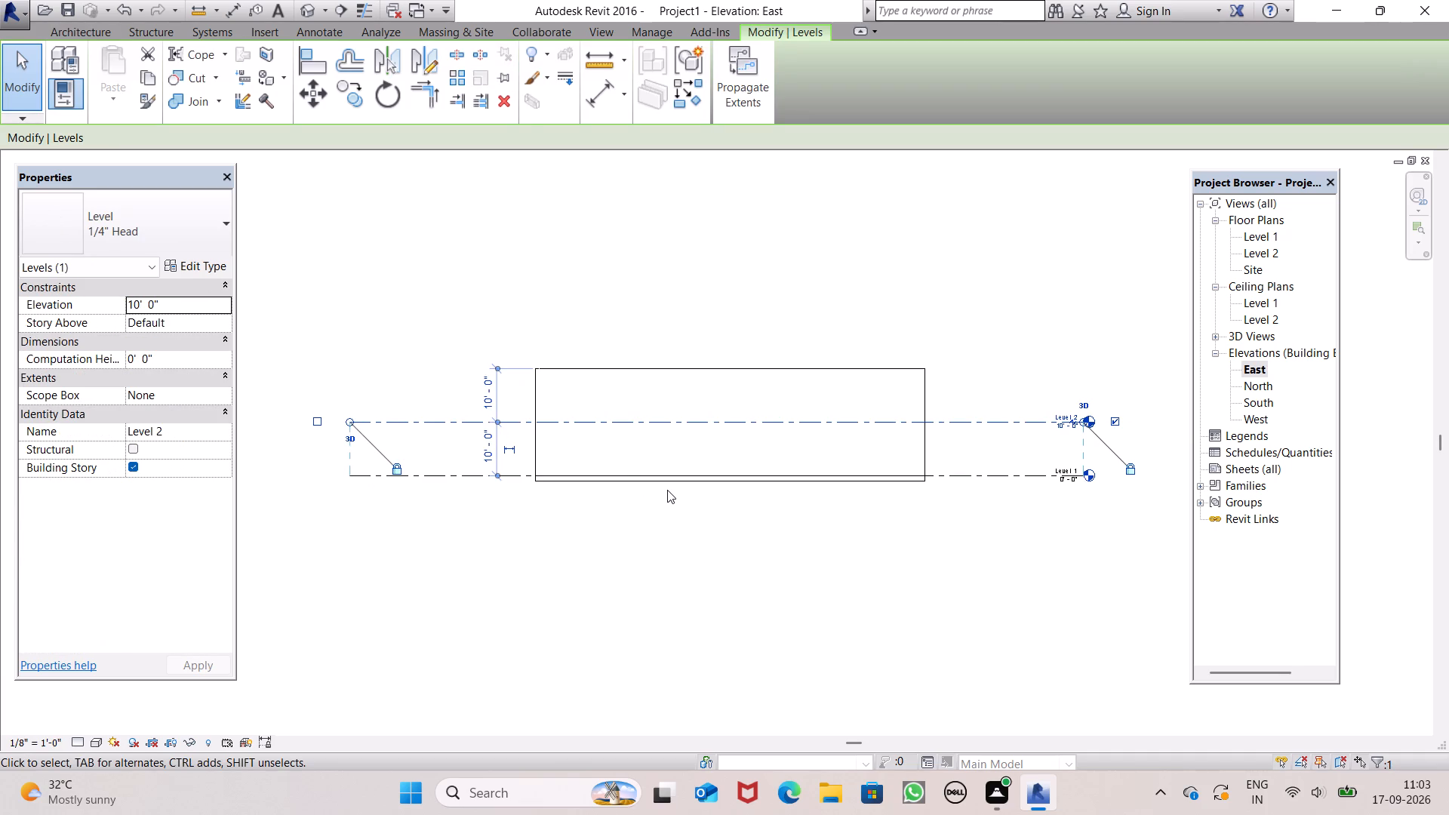
left_click(611, 629)
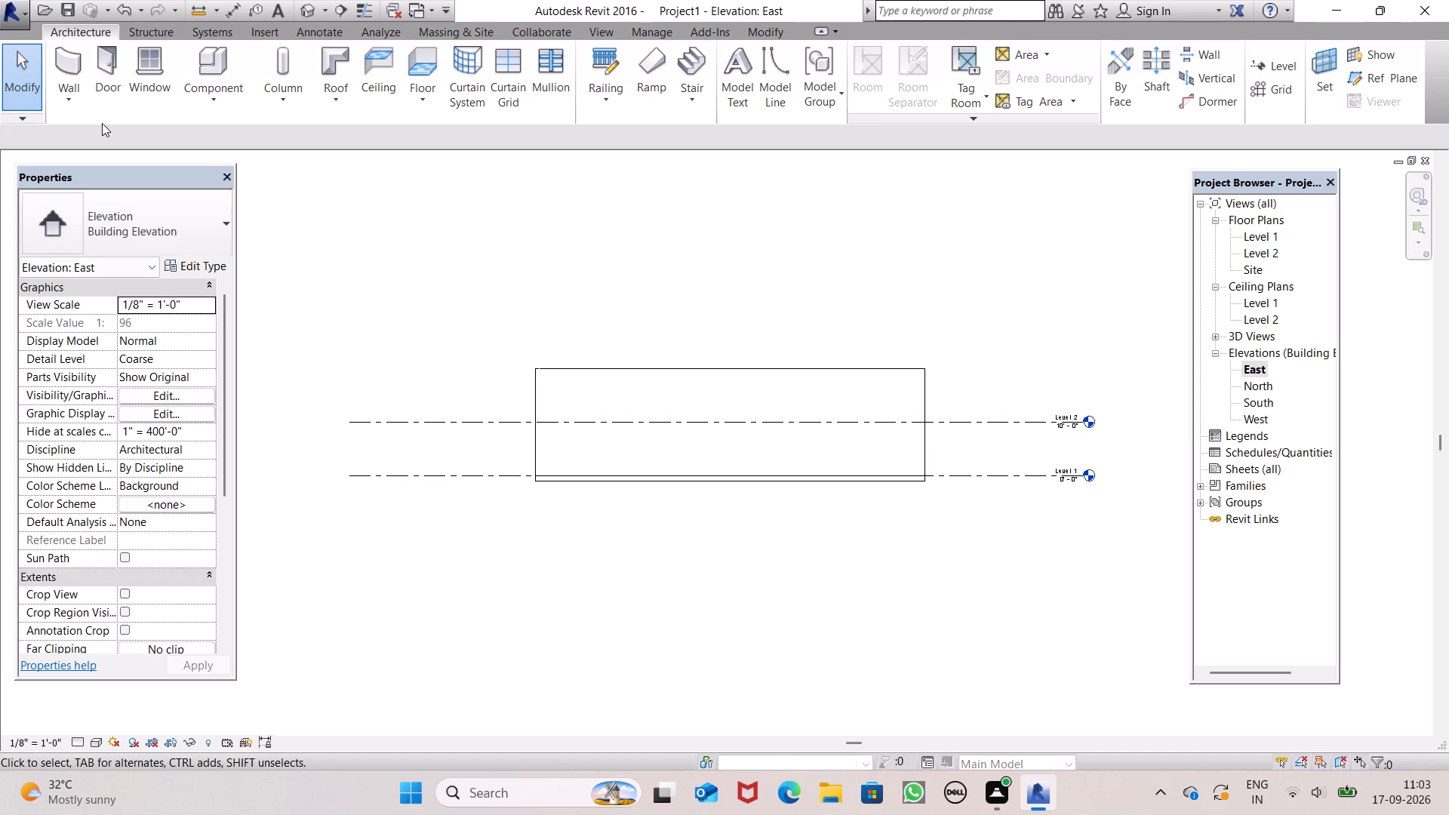
Add two levels above Level 2, each picked from the level line below it with an upward offset of 10' 0".
left_click(1278, 57)
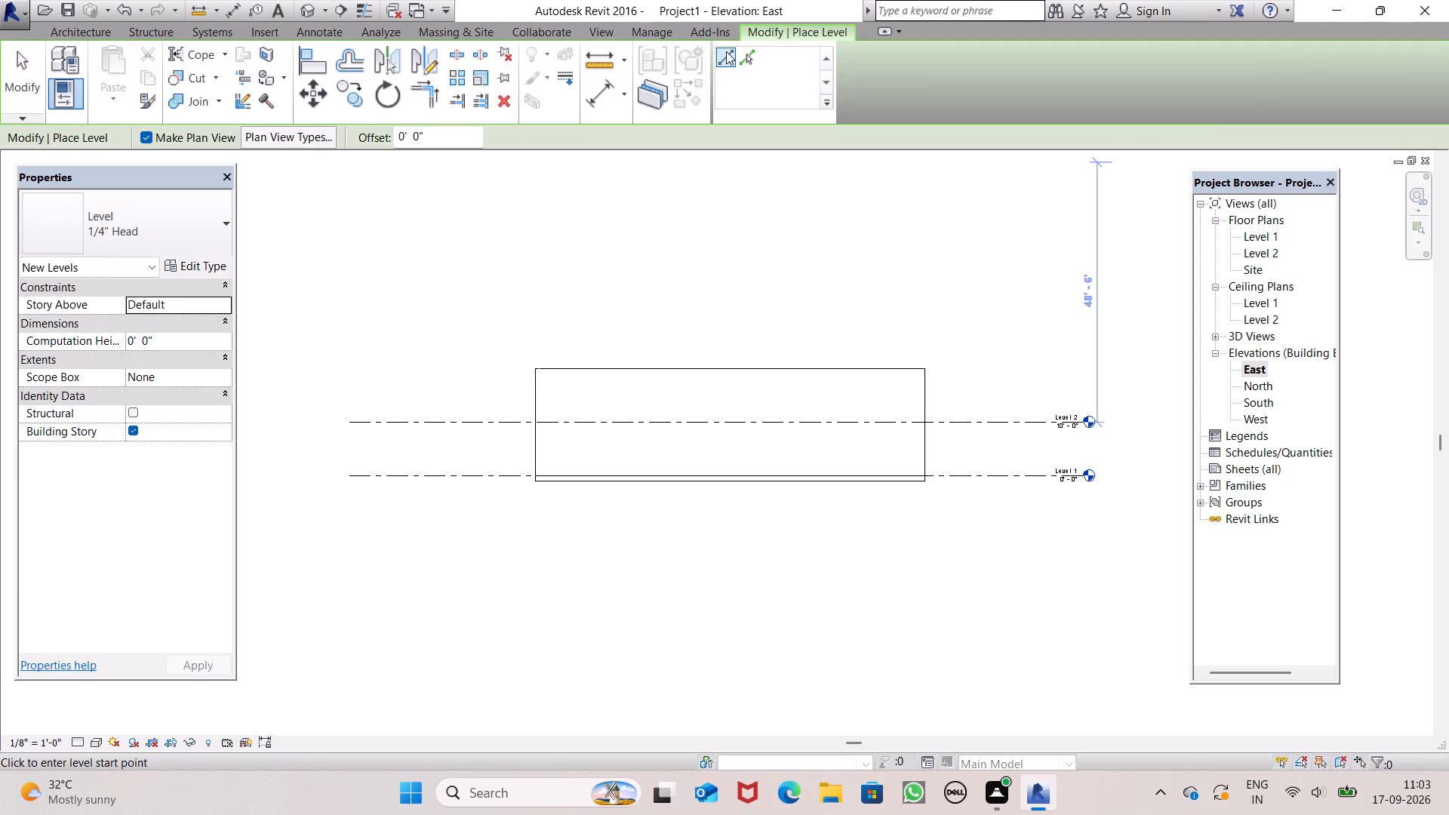
left_click(751, 64)
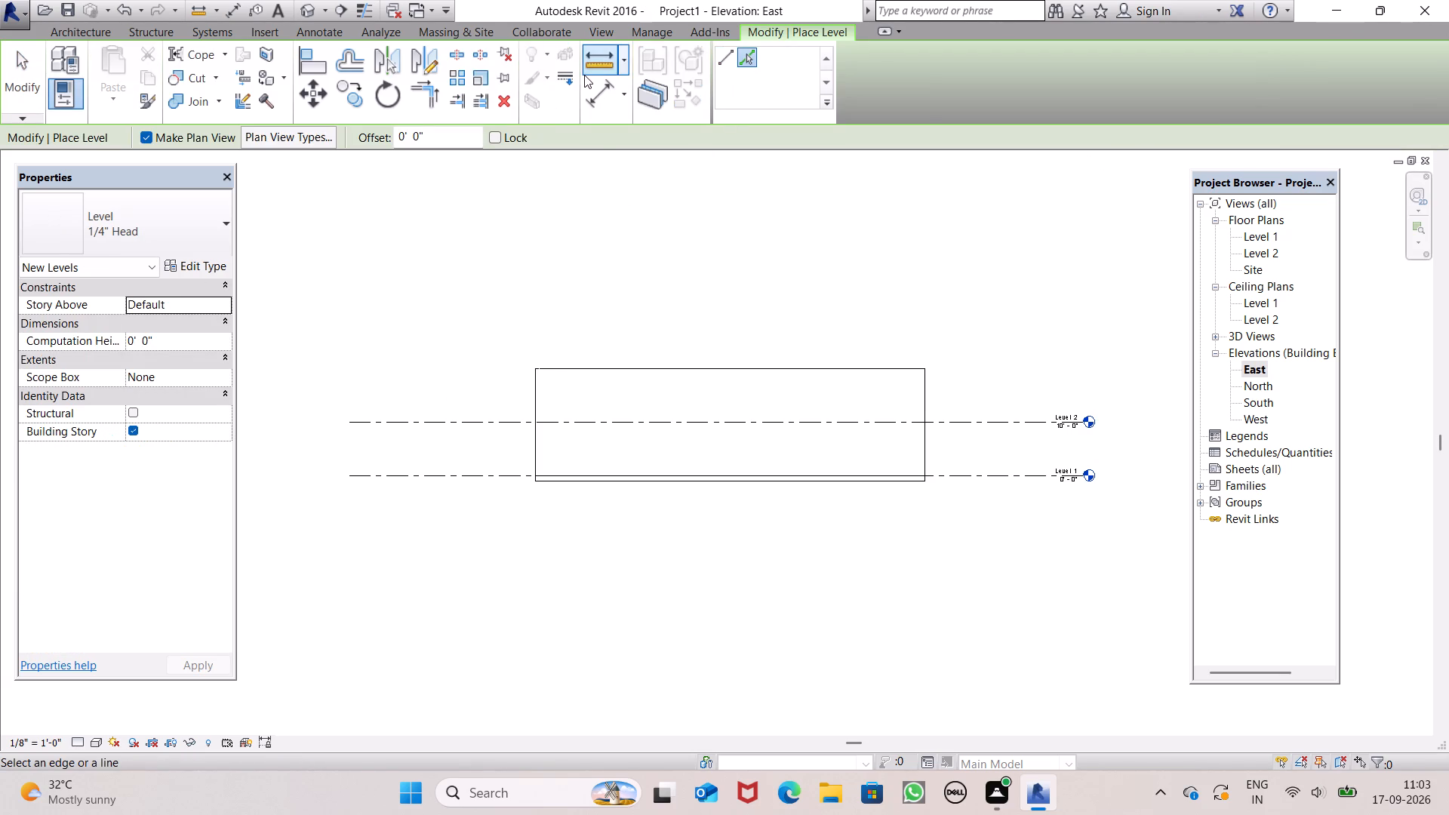
left_click(395, 130)
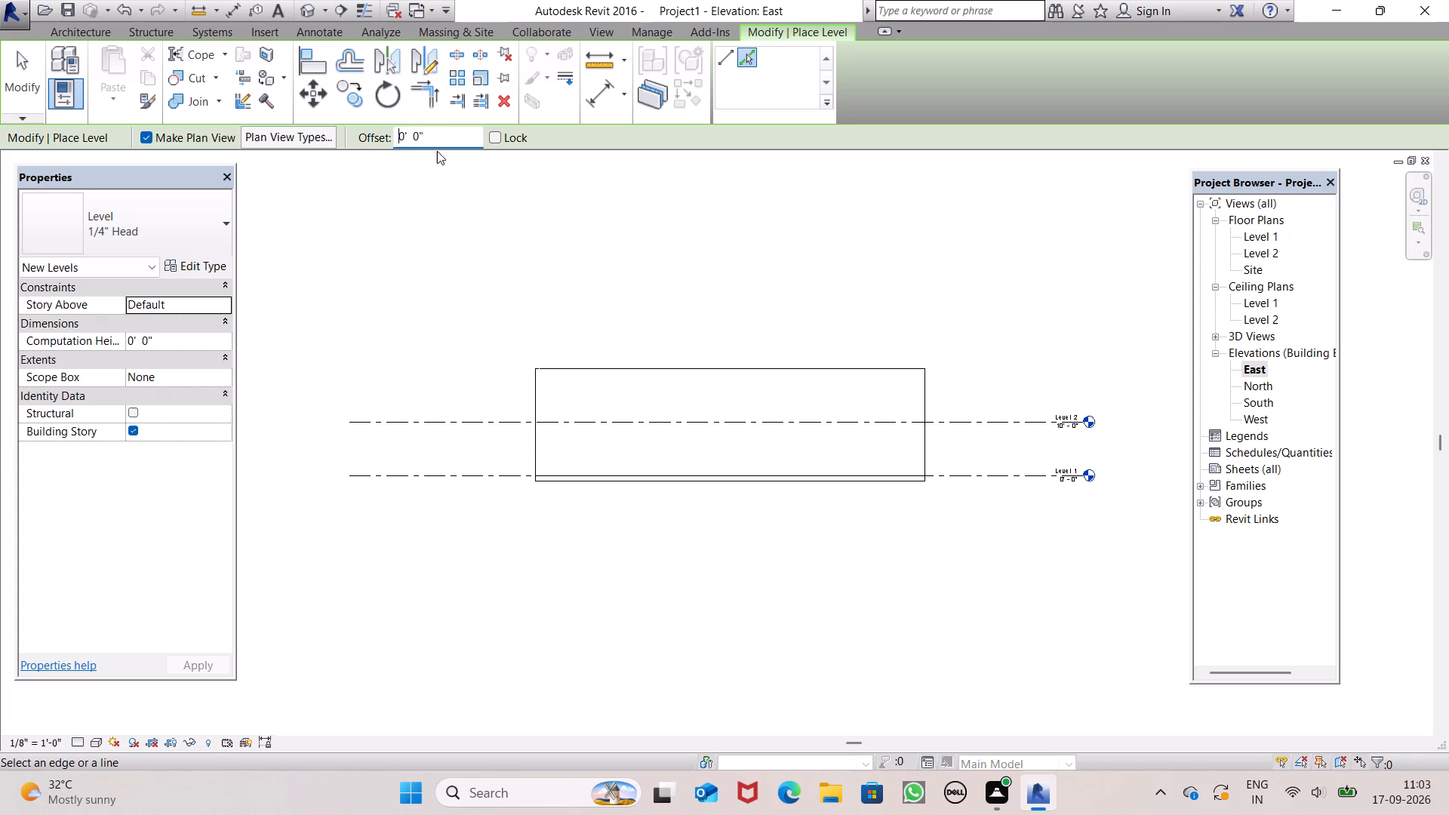
key("1")
key("Return")
left_click(451, 421)
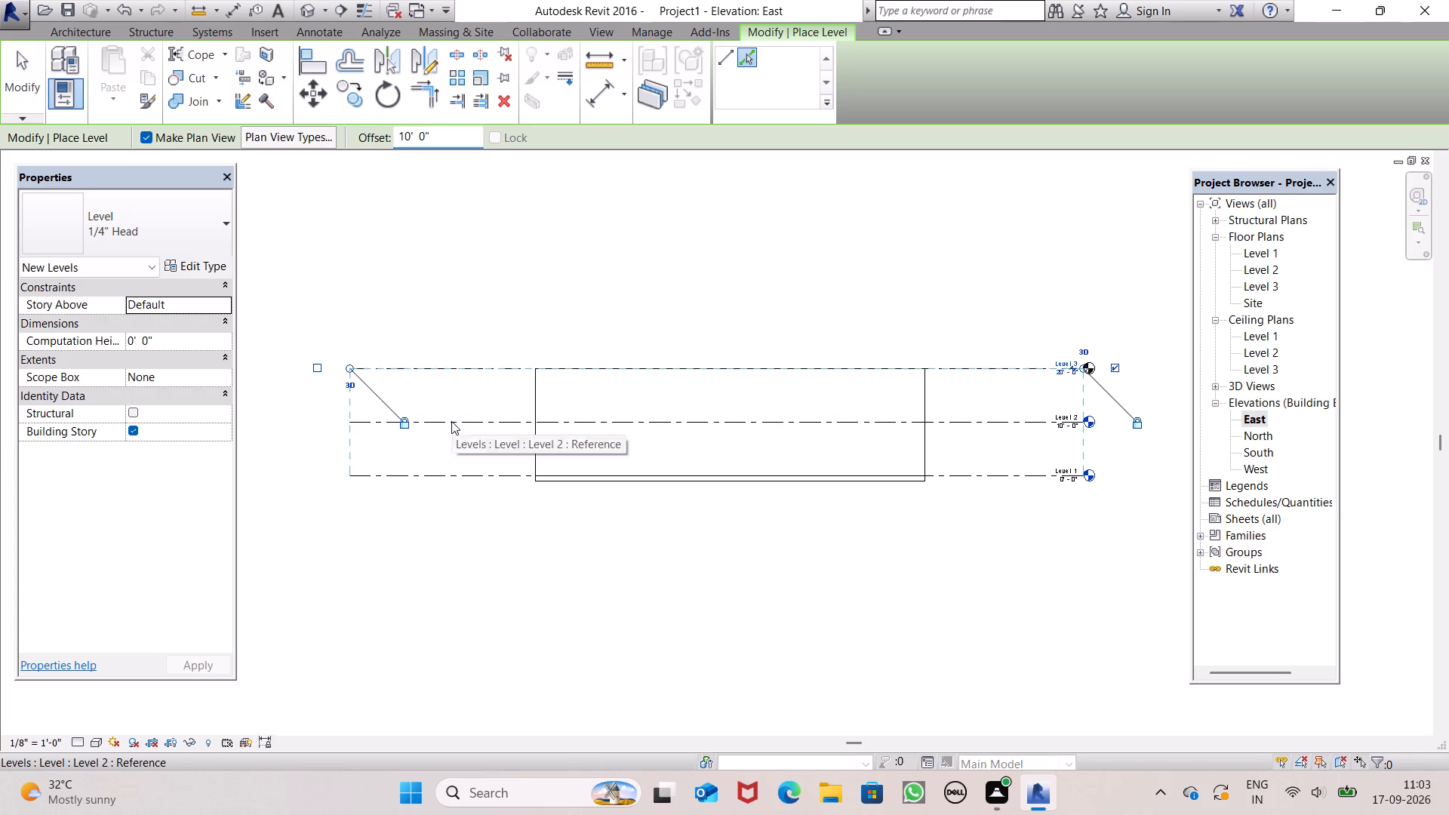
left_click(496, 365)
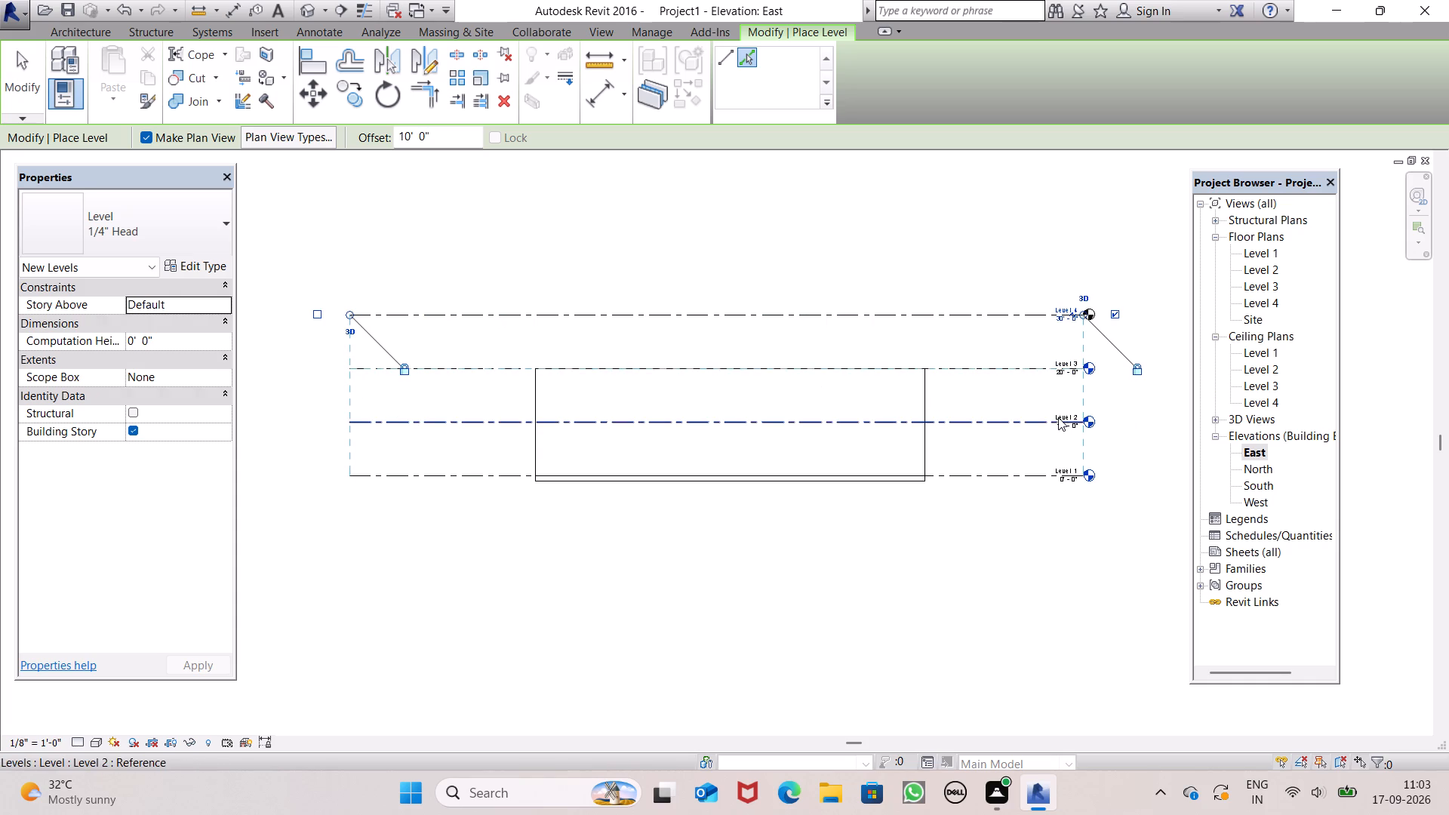
key("space")
key("space")
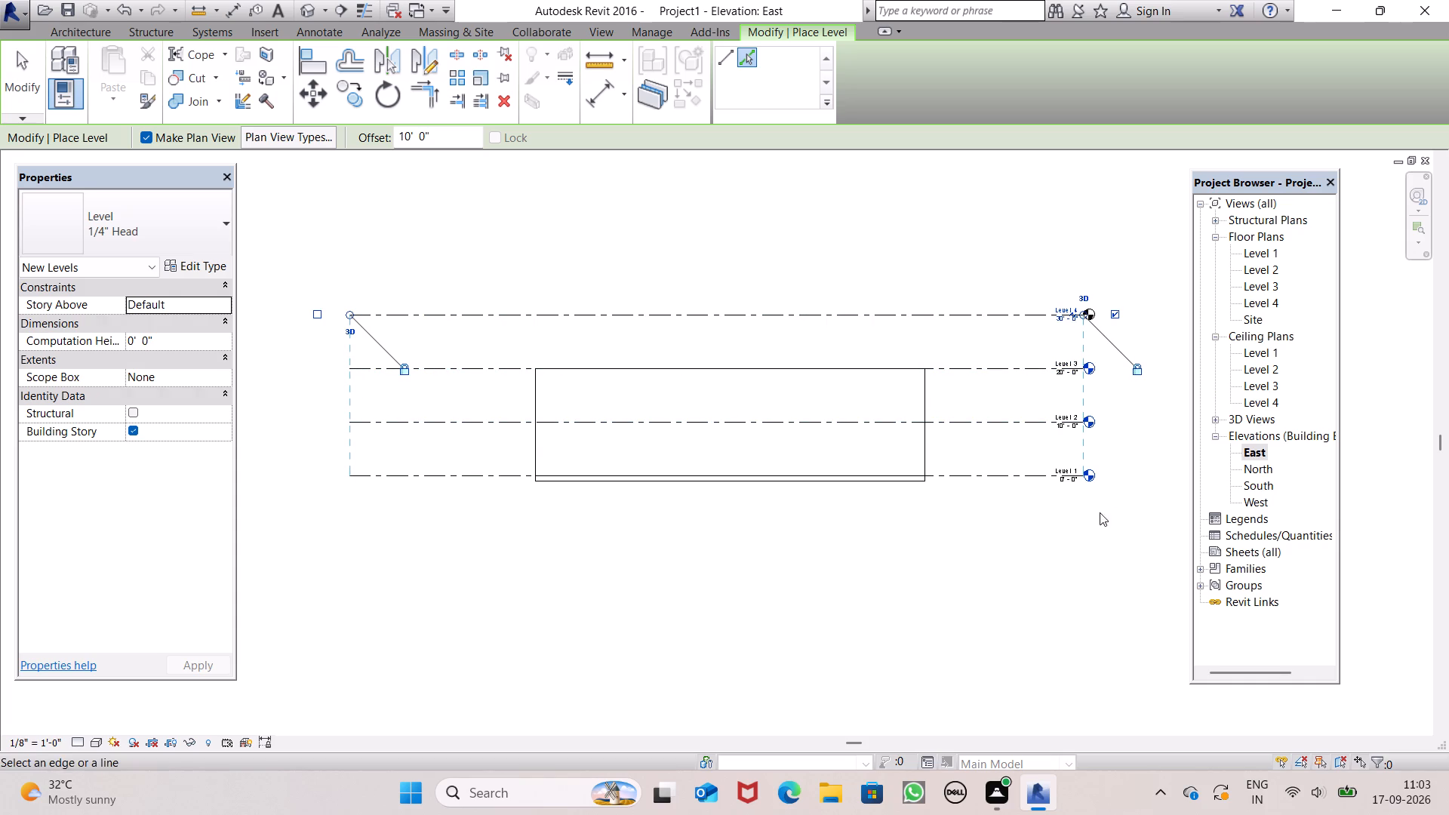
Place another level by picking the Level 2 line with a 10' 0" upward offset.
scroll(979, 460, "up", 3)
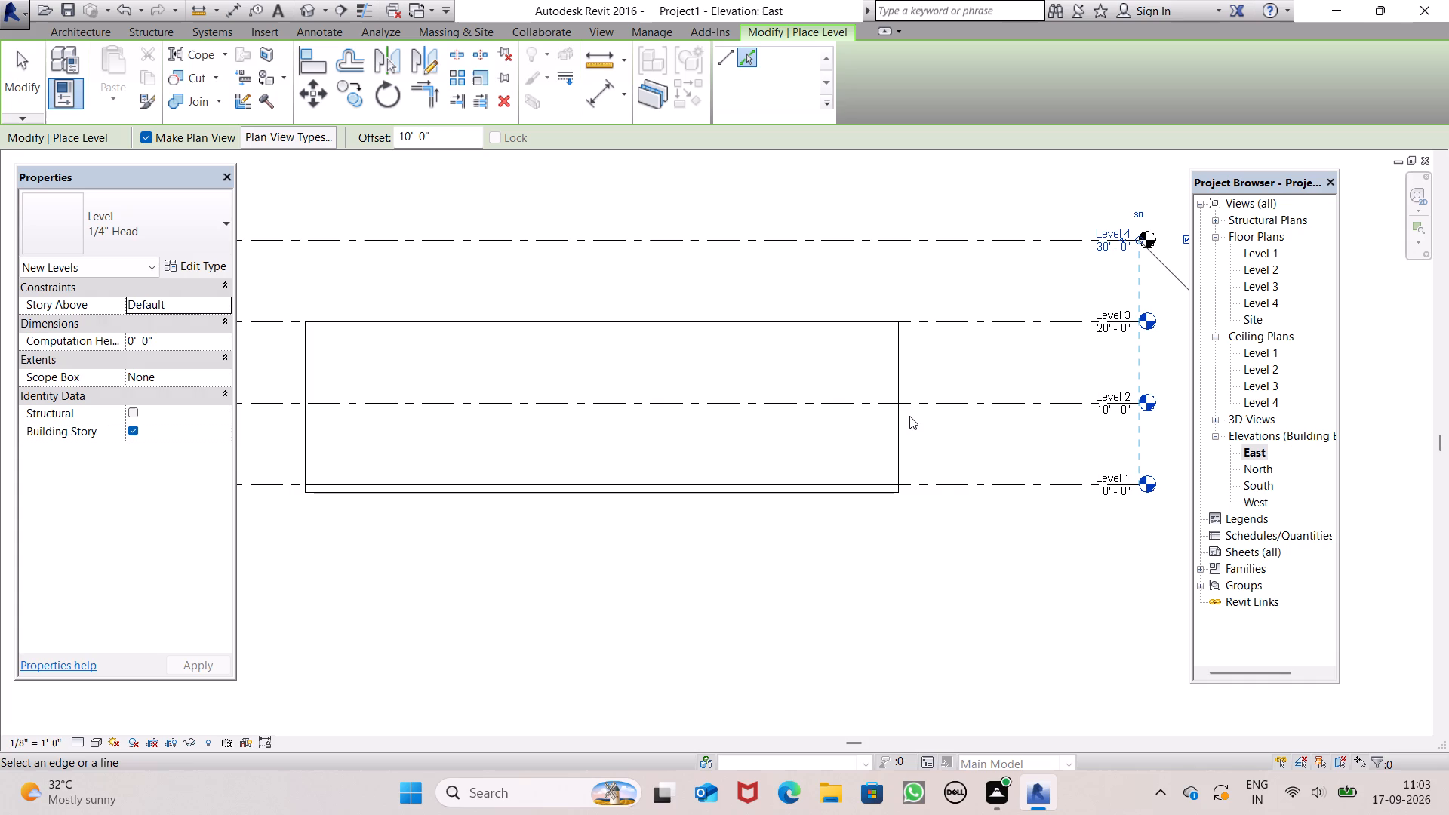
left_click(928, 398)
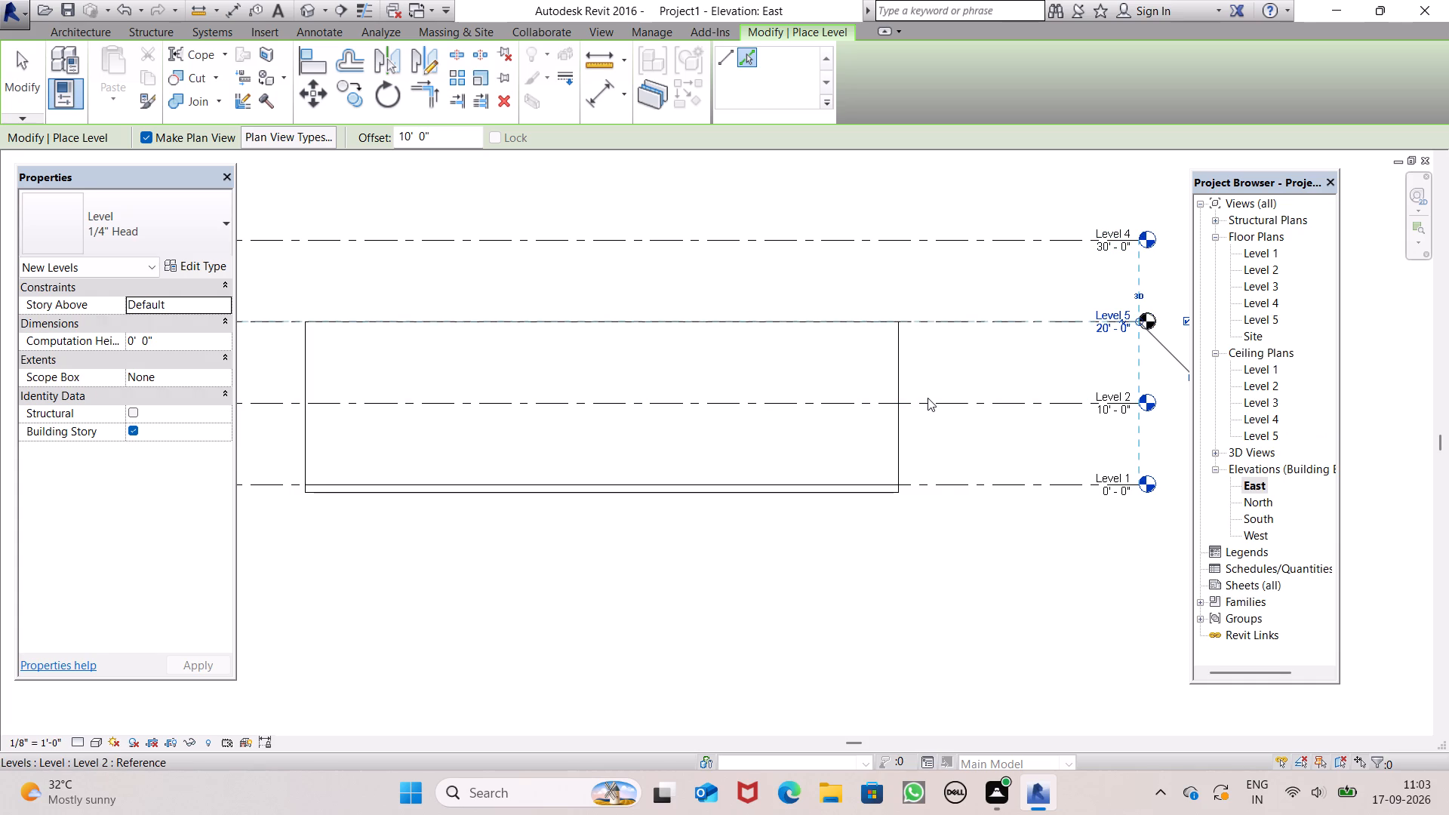
left_click(1008, 546)
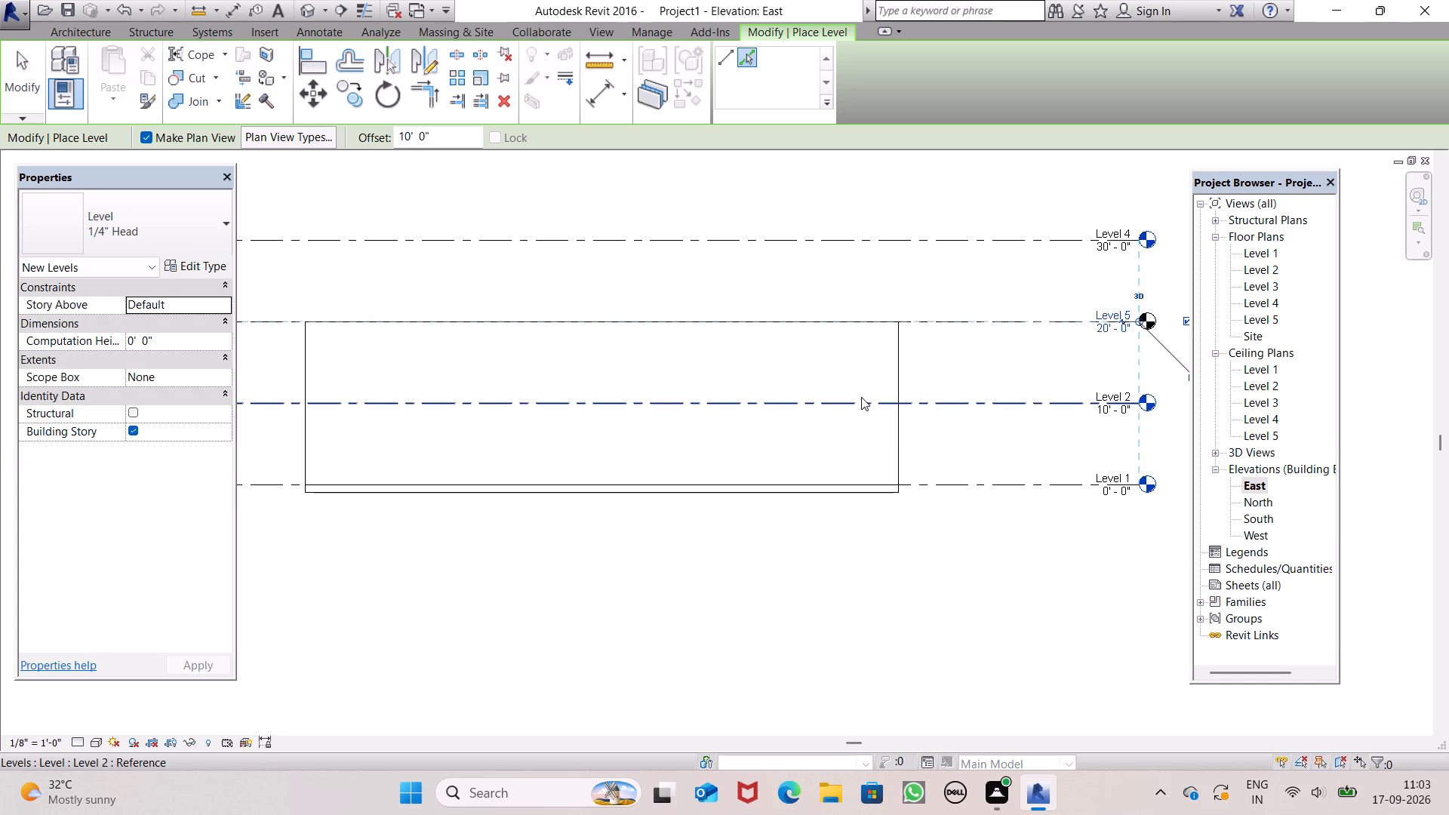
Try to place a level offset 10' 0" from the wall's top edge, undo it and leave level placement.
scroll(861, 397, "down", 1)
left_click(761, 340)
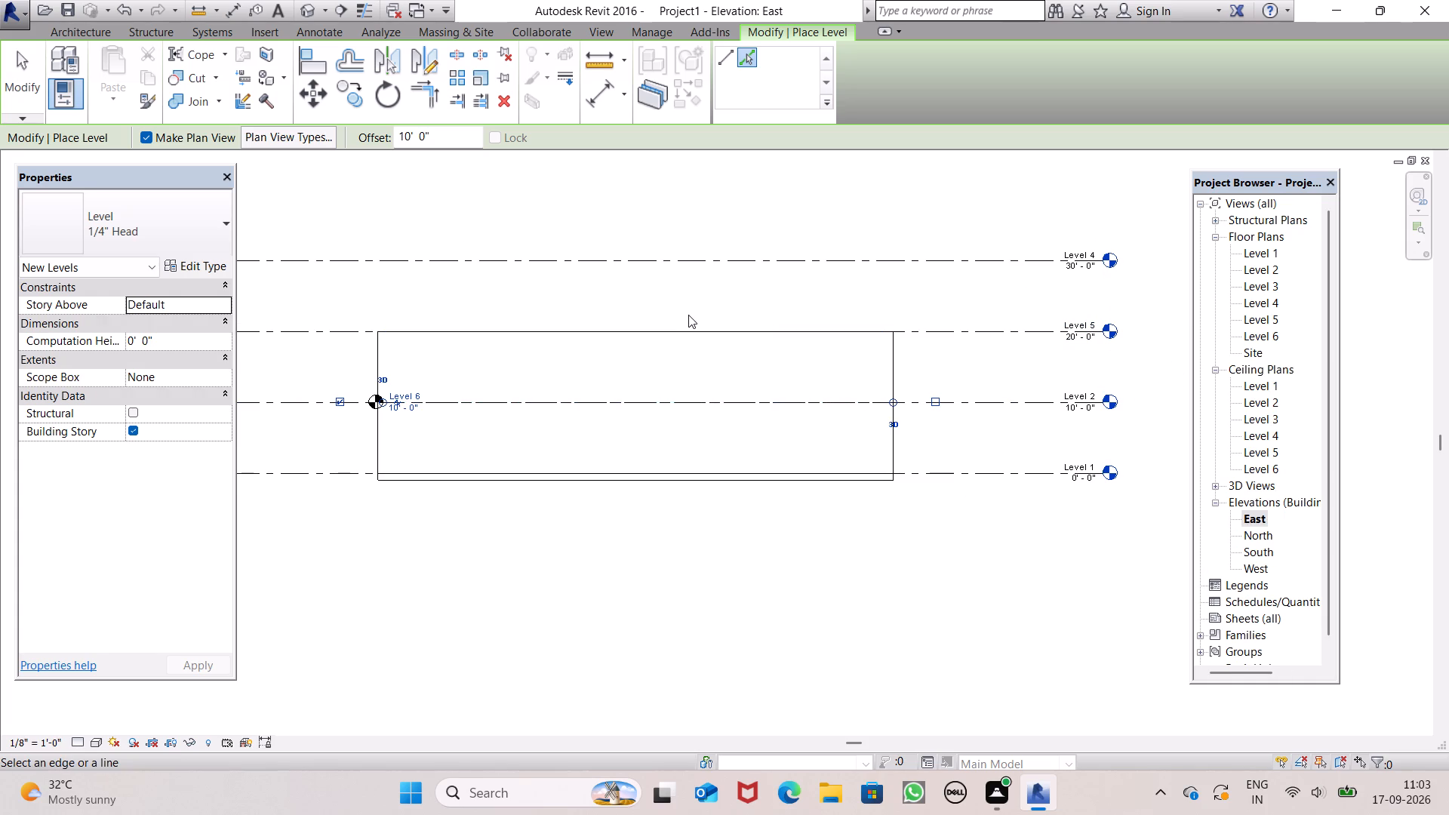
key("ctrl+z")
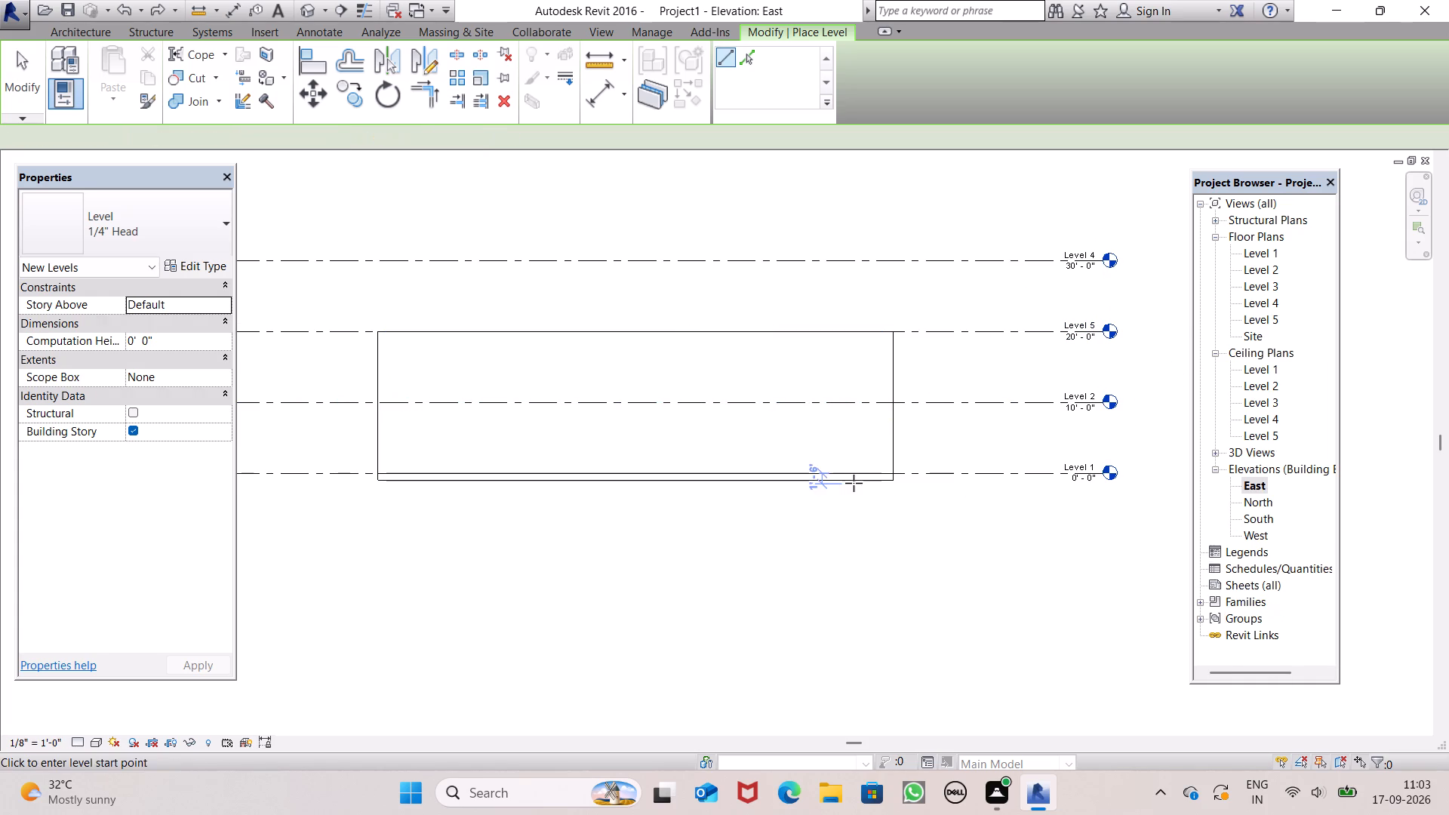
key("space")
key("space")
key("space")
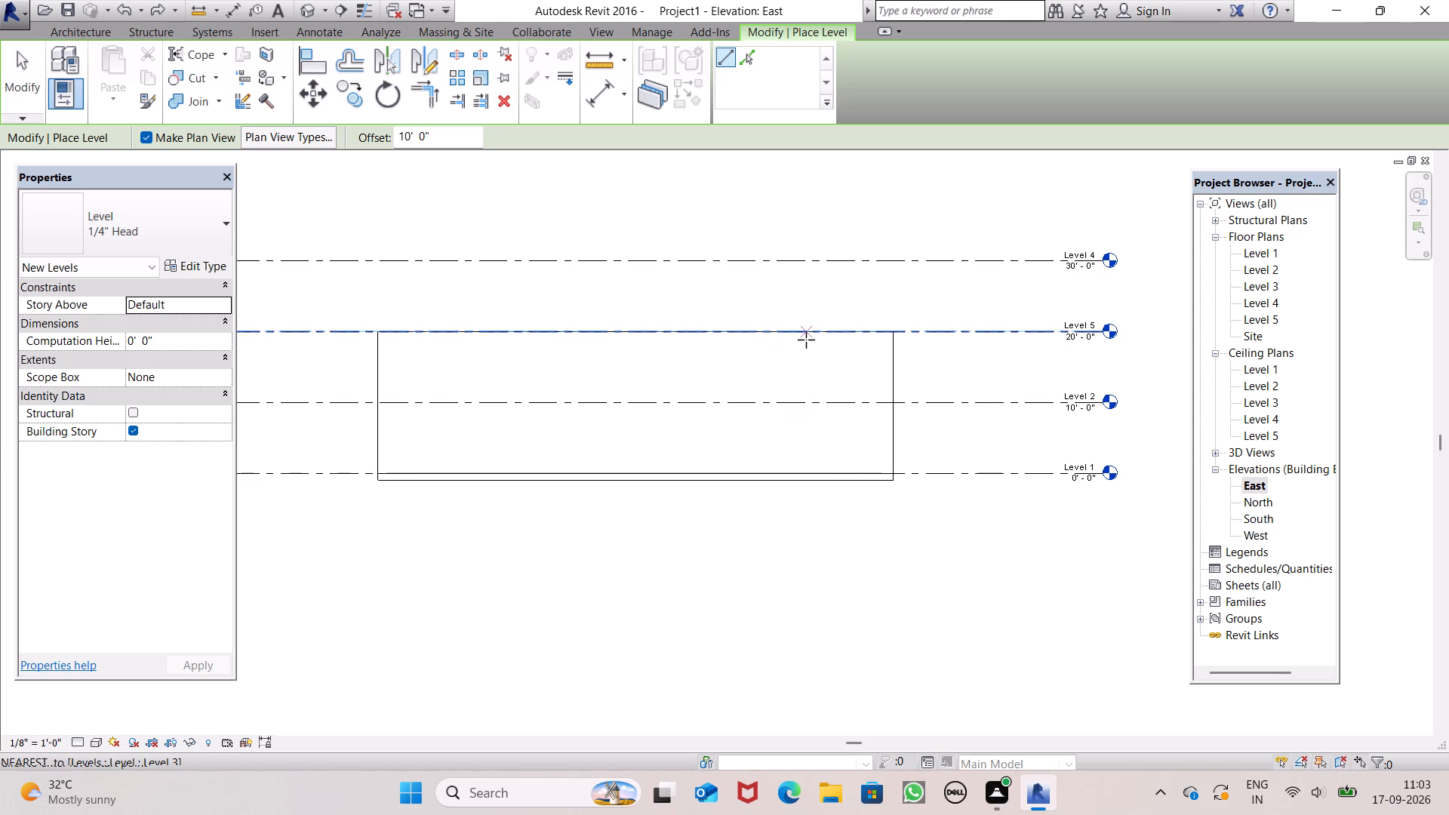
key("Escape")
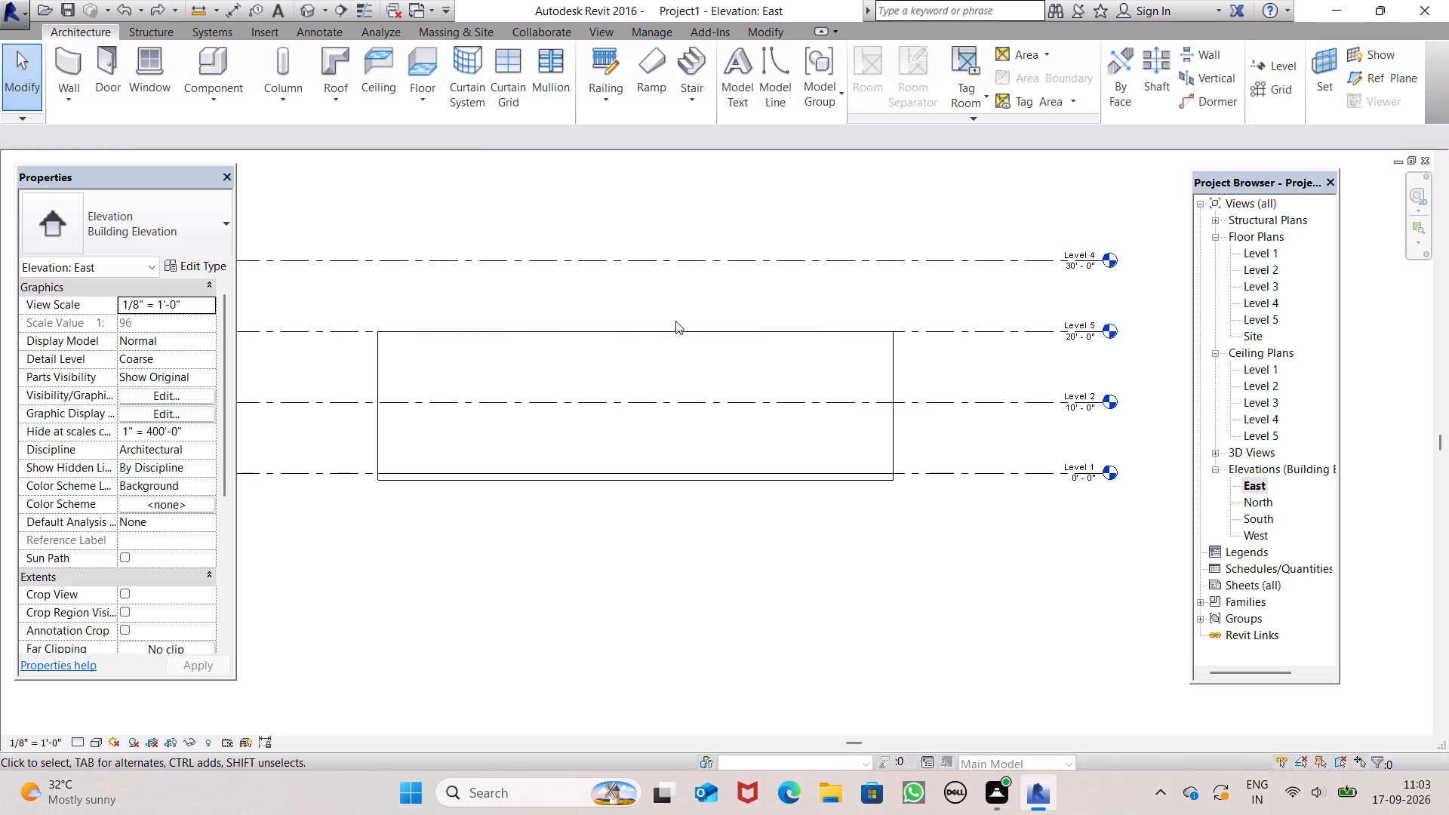
In the East elevation, raise the top of the facing east wall to the Level 4 line.
left_click(678, 328)
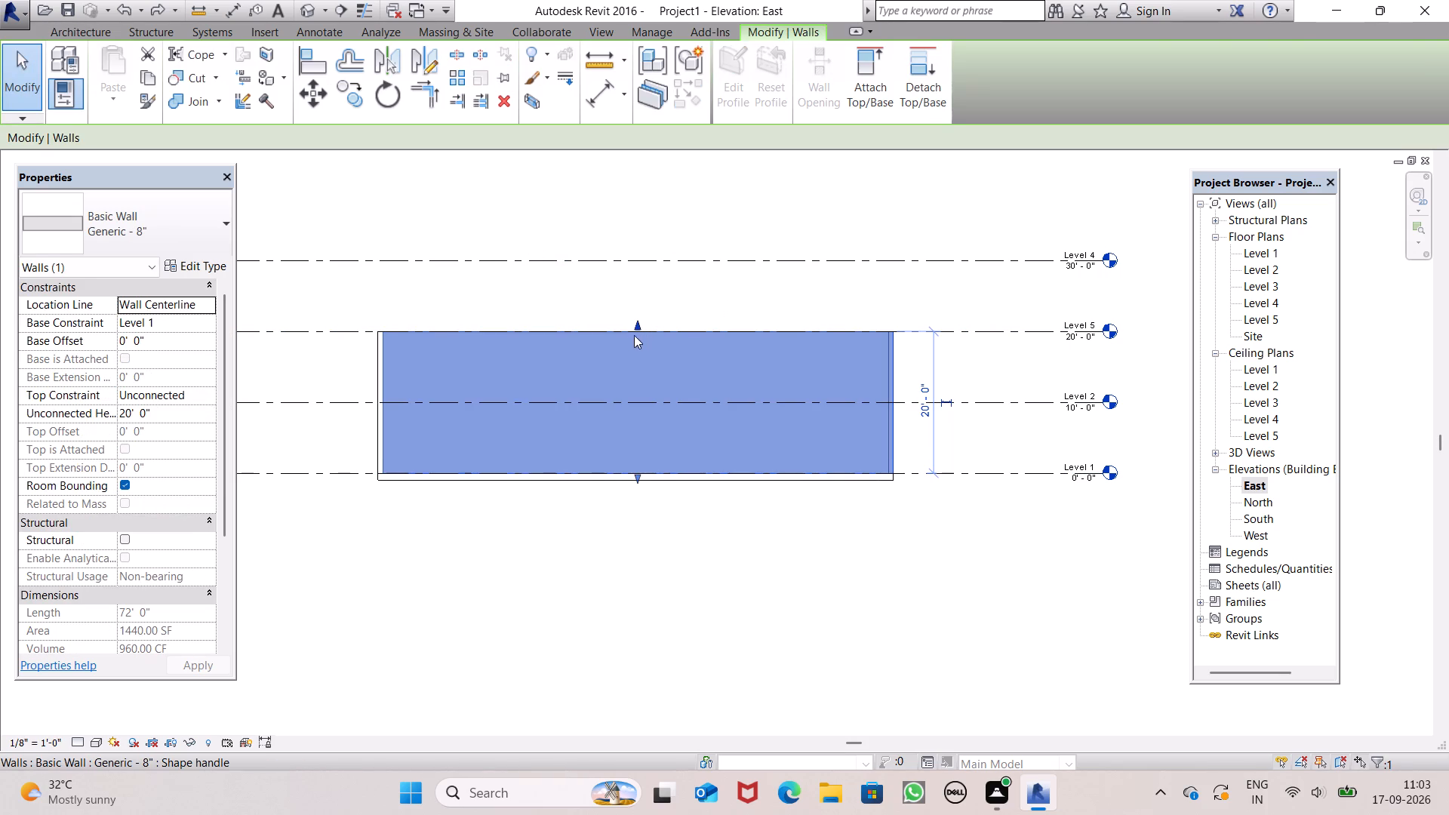
left_click_drag(634, 321, 634, 263)
left_click(826, 205)
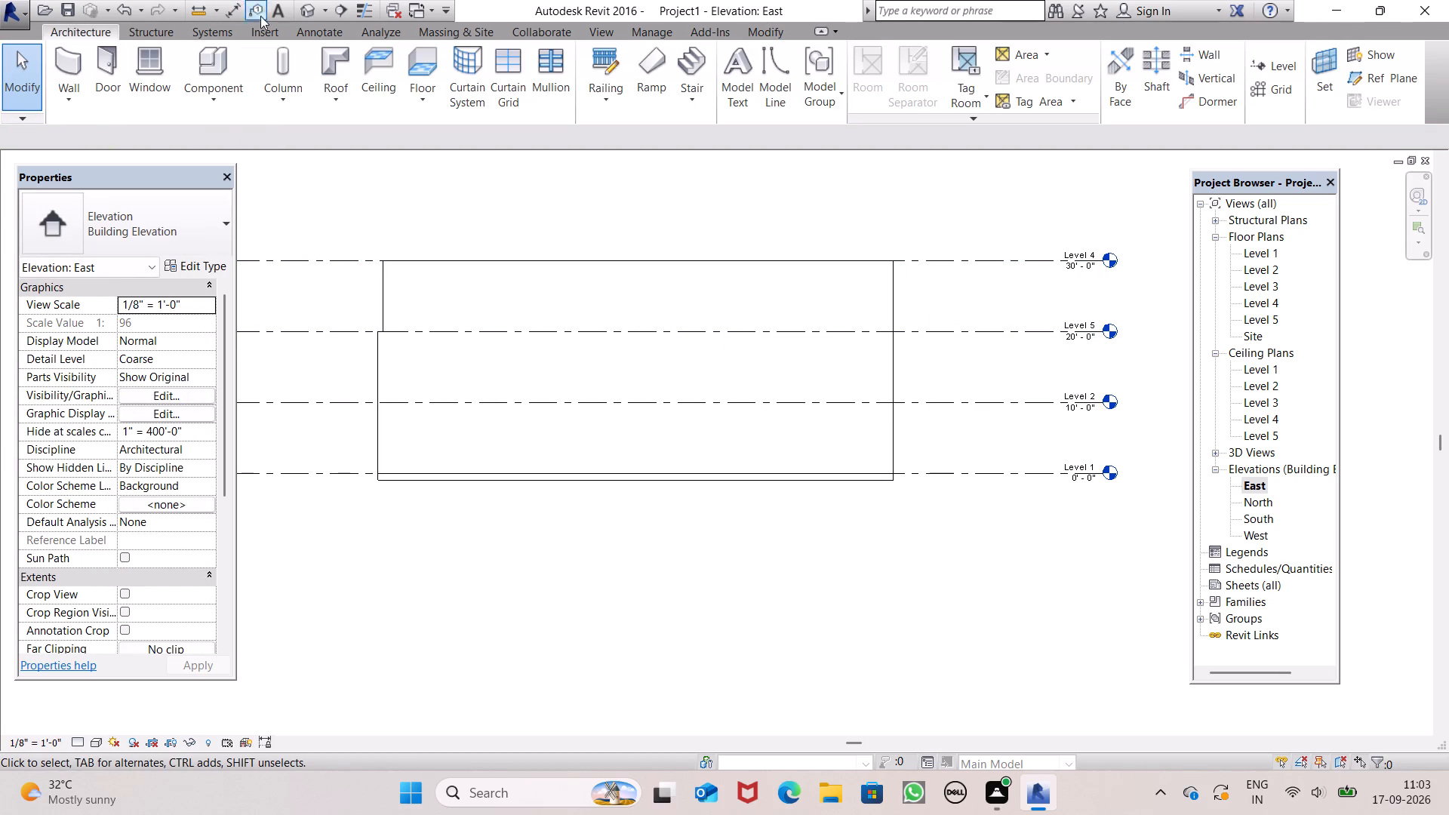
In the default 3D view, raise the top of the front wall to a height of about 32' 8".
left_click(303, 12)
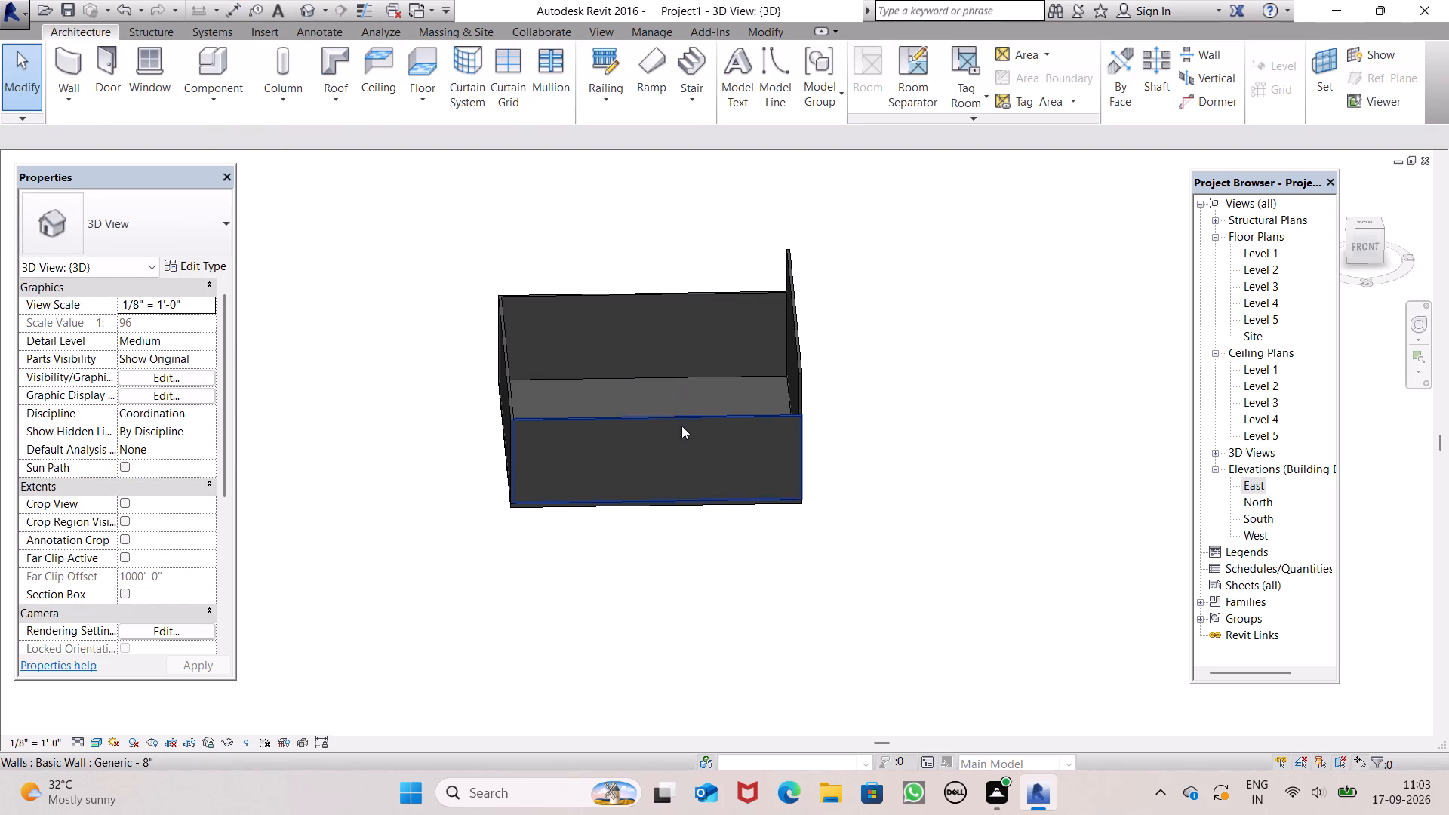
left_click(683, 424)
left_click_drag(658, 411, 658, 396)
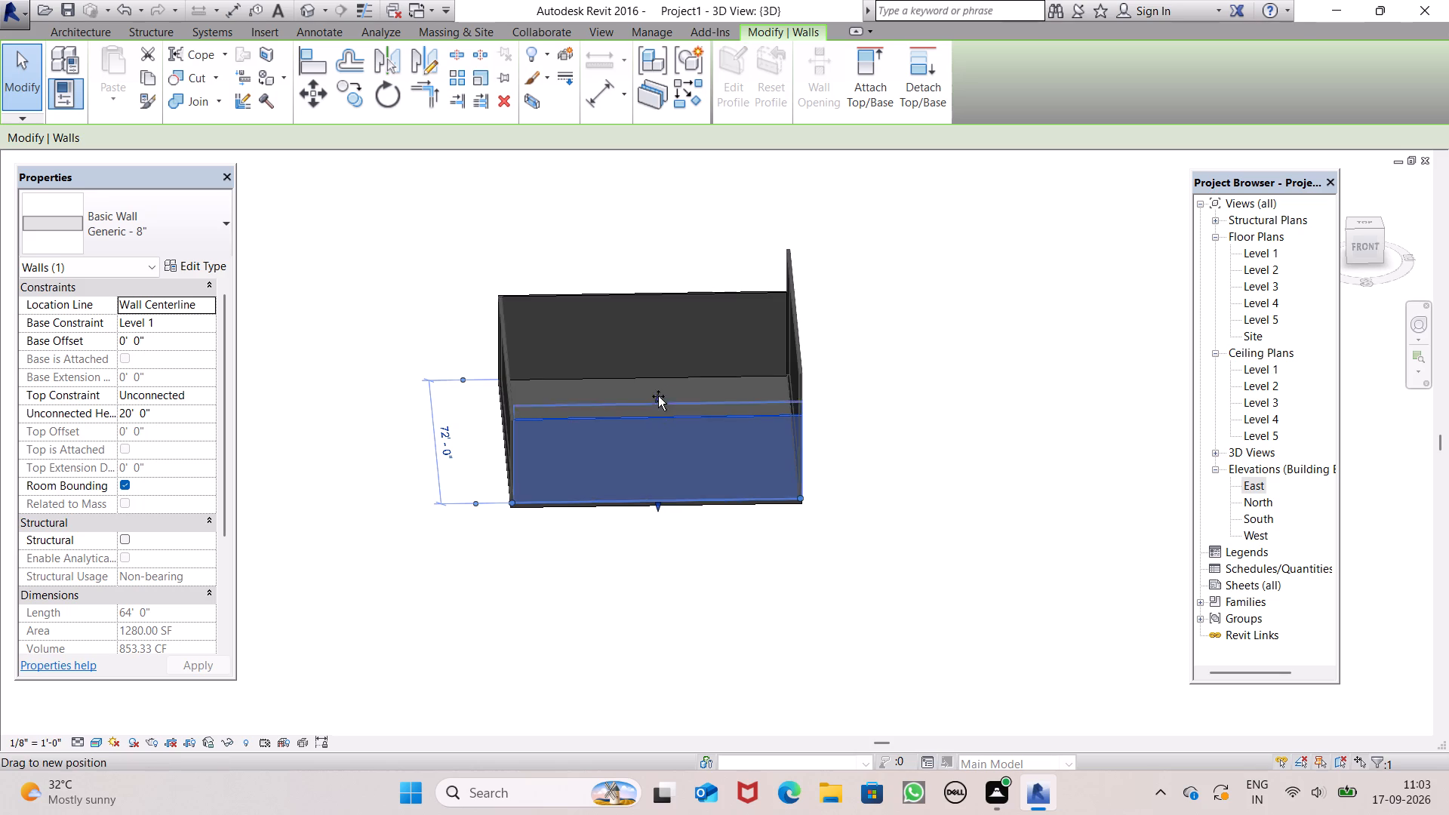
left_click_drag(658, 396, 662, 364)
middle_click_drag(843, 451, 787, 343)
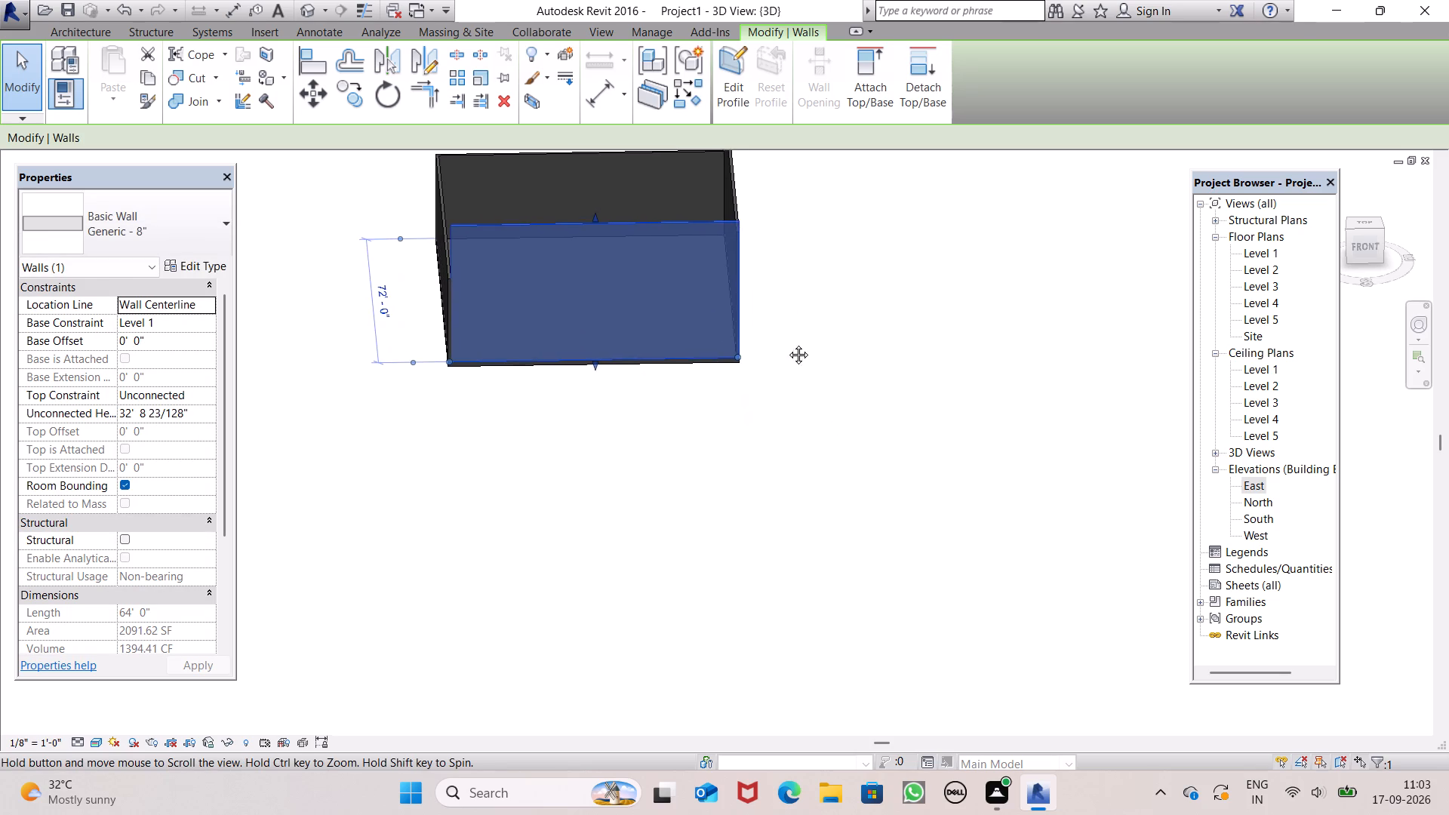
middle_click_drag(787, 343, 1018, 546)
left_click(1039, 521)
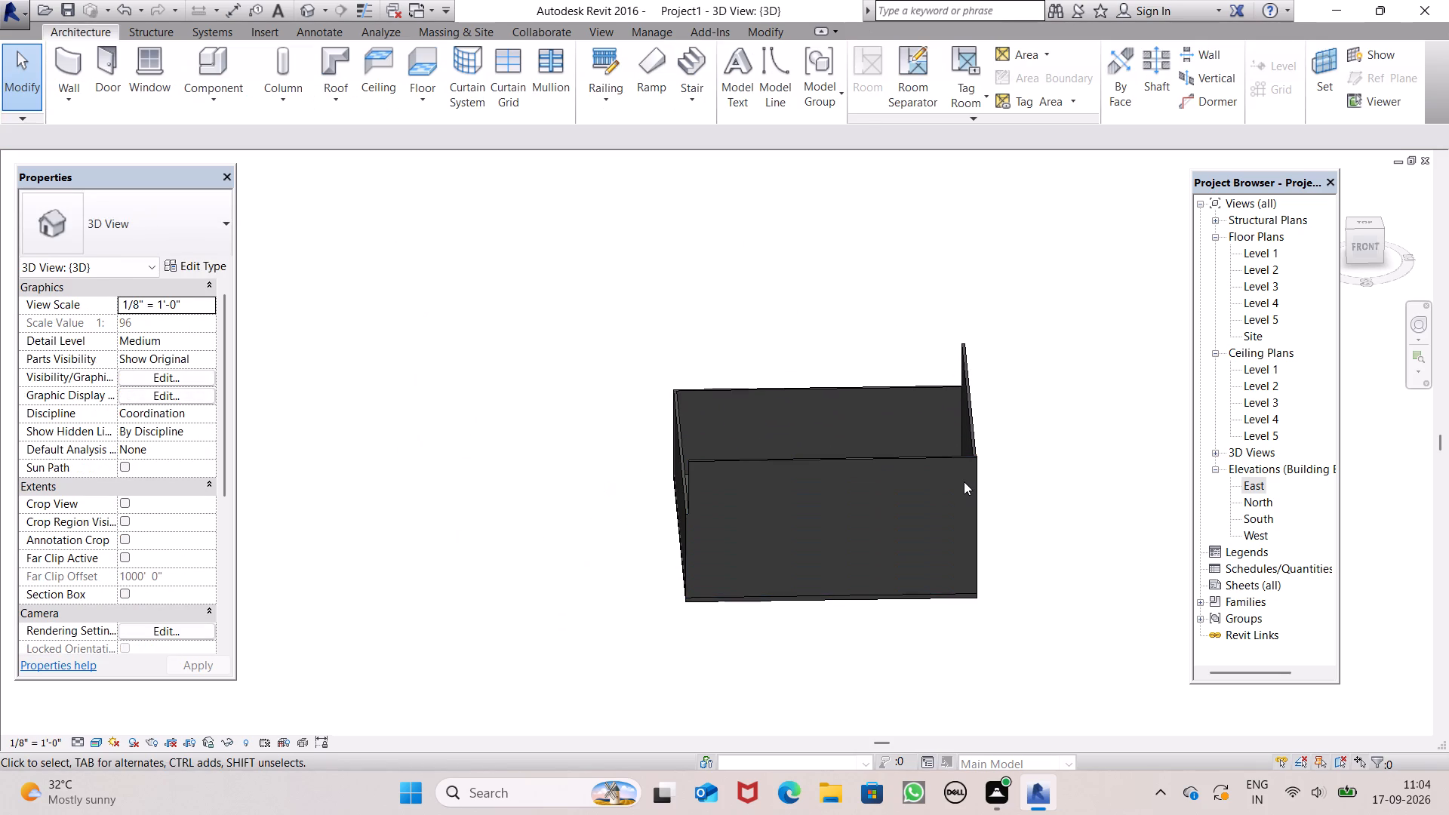
Select the raised front wall and, in the North elevation, bring its top down to the Level 4 line.
scroll(964, 481, "up", 1)
middle_click_drag(964, 481, 717, 392)
scroll(655, 427, "up", 7, "shift")
scroll(721, 417, "up", 7)
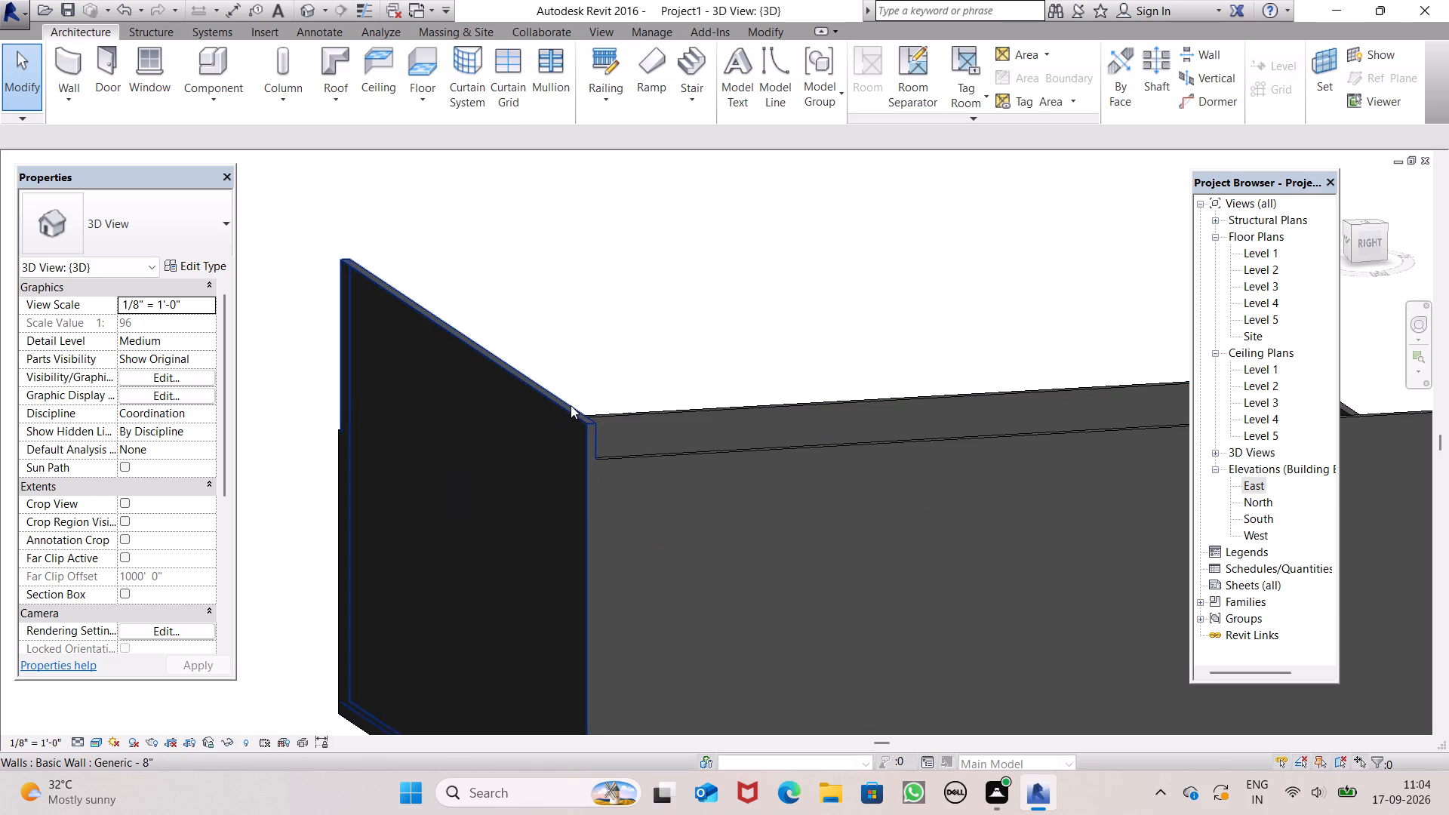
left_click(571, 405)
scroll(523, 372, "up", 8)
scroll(518, 380, "down", 1)
double_click(1255, 503)
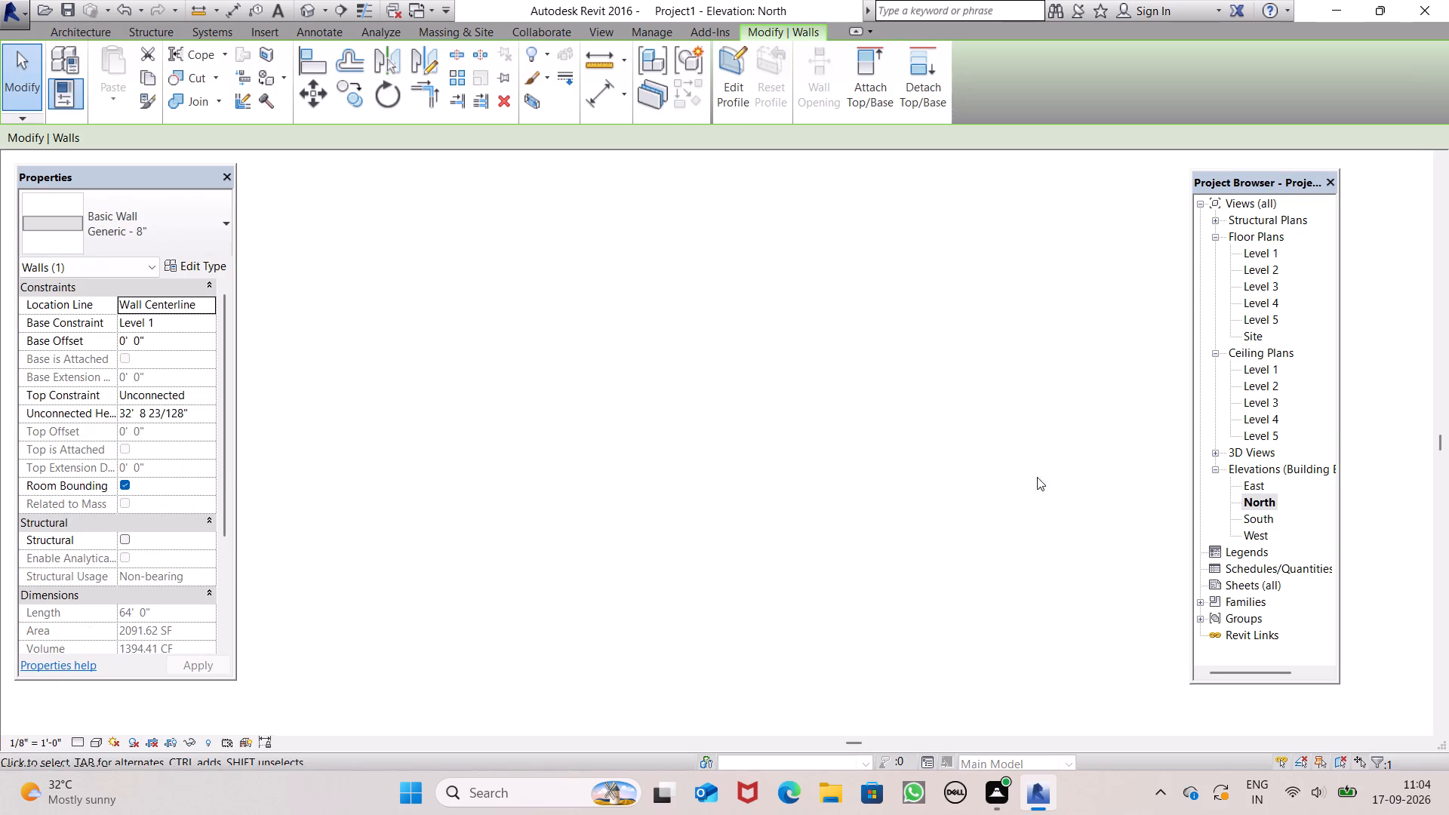
scroll(909, 443, "down", 1)
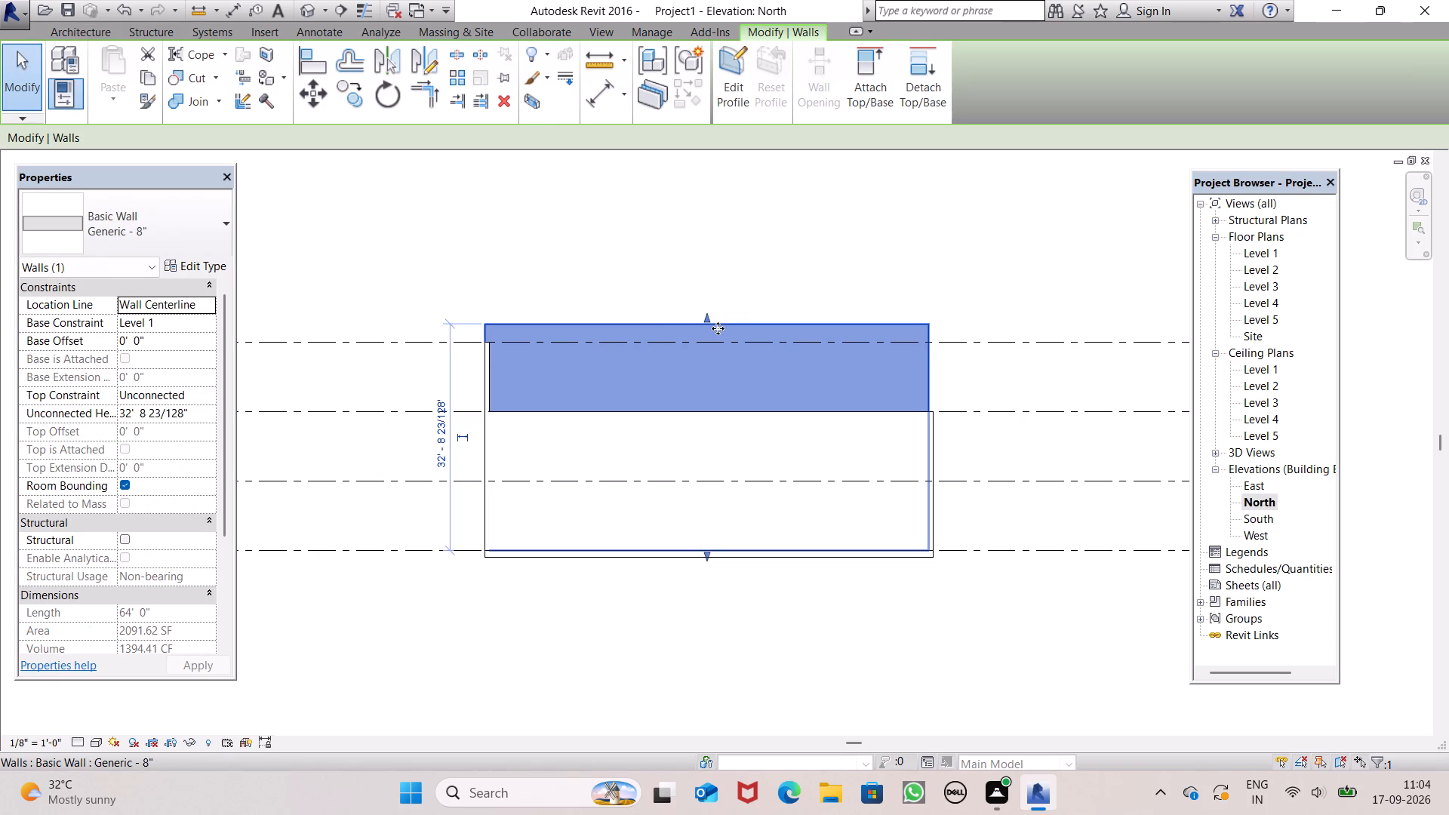
left_click_drag(705, 316, 702, 341)
left_click(720, 284)
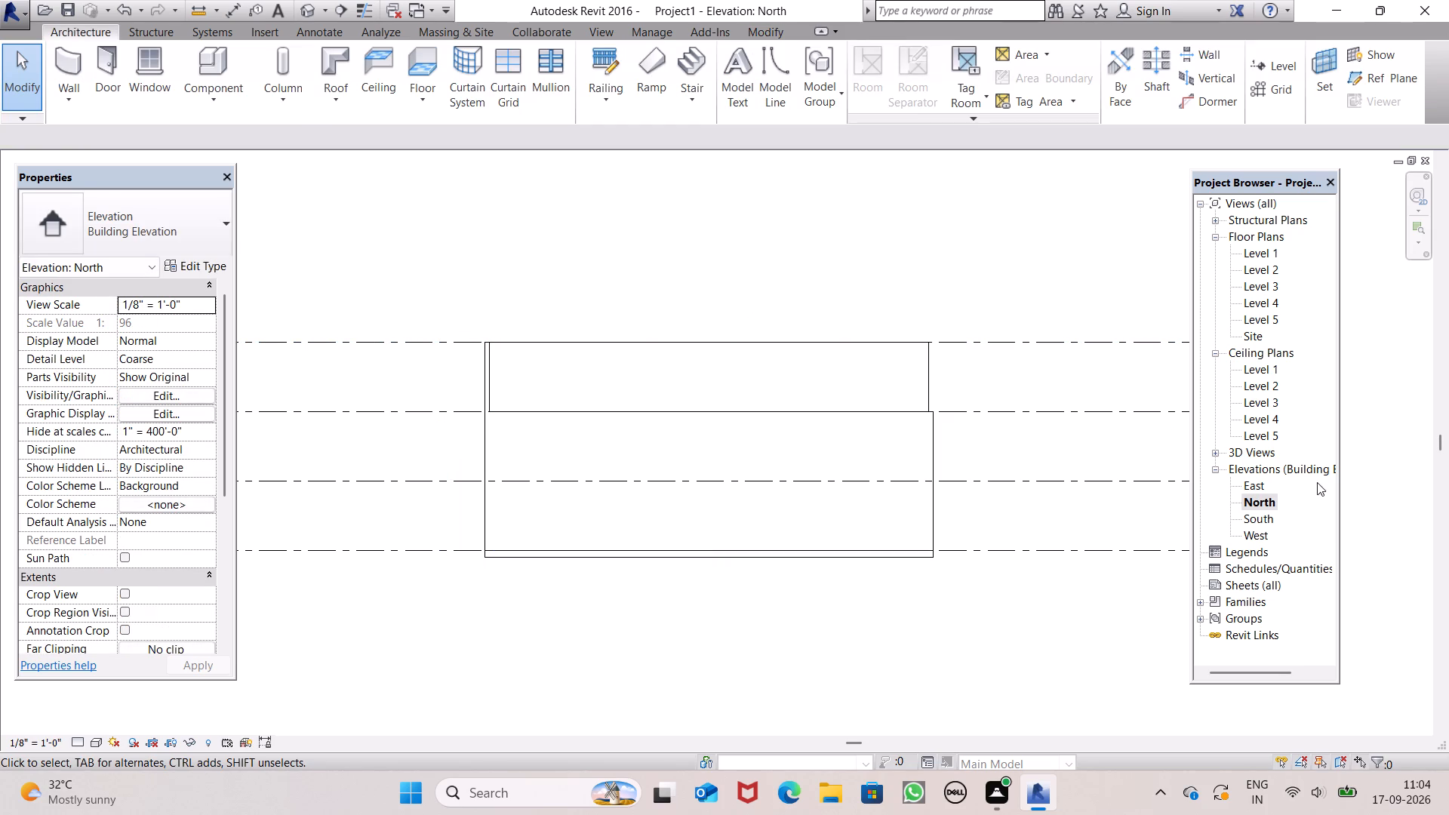
In the South elevation, raise the top of the west wall, seen edge-on, to the Level 4 line.
double_click(1250, 522)
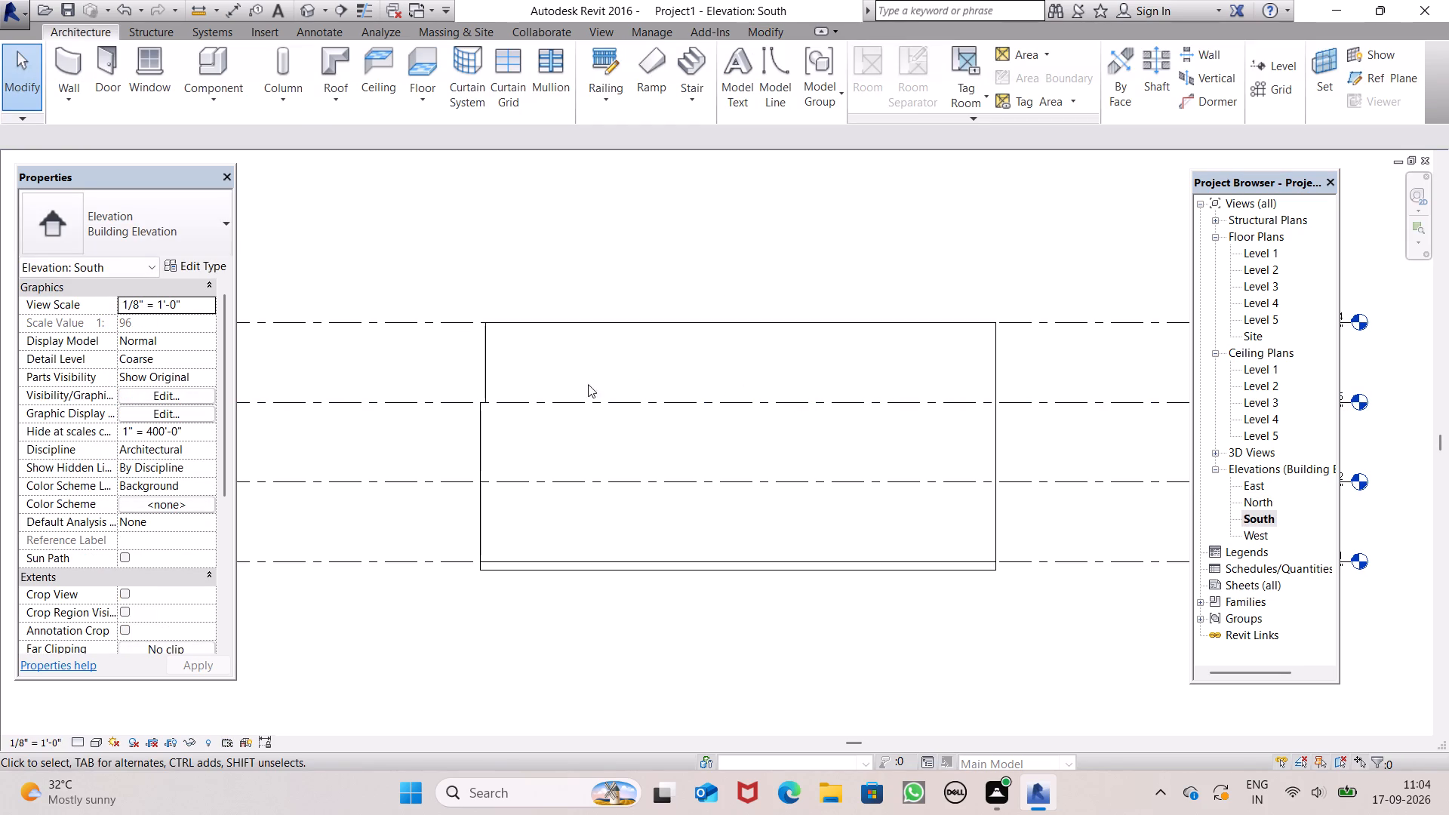
left_click(732, 324)
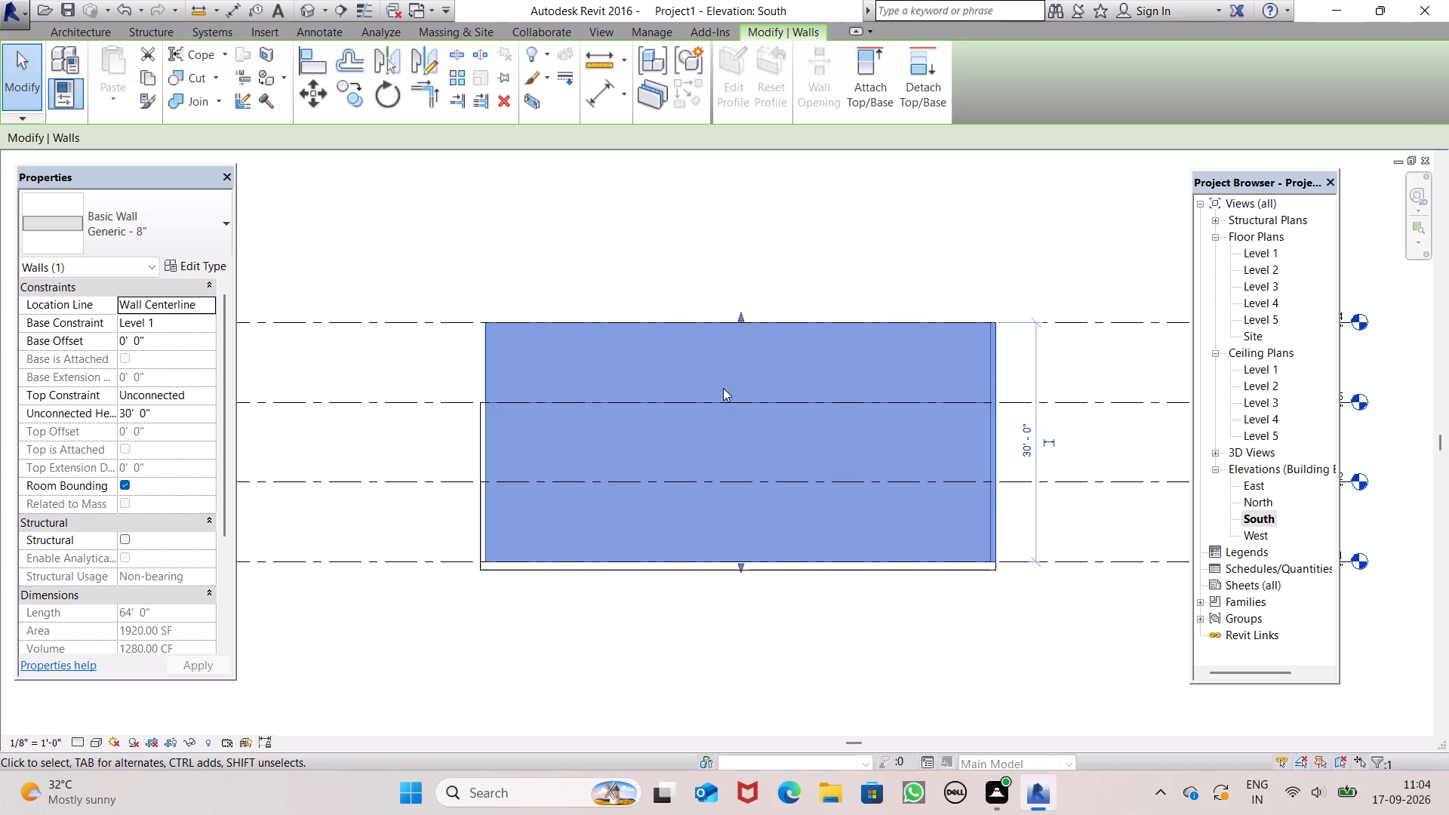
left_click(682, 267)
scroll(480, 407, "up", 7)
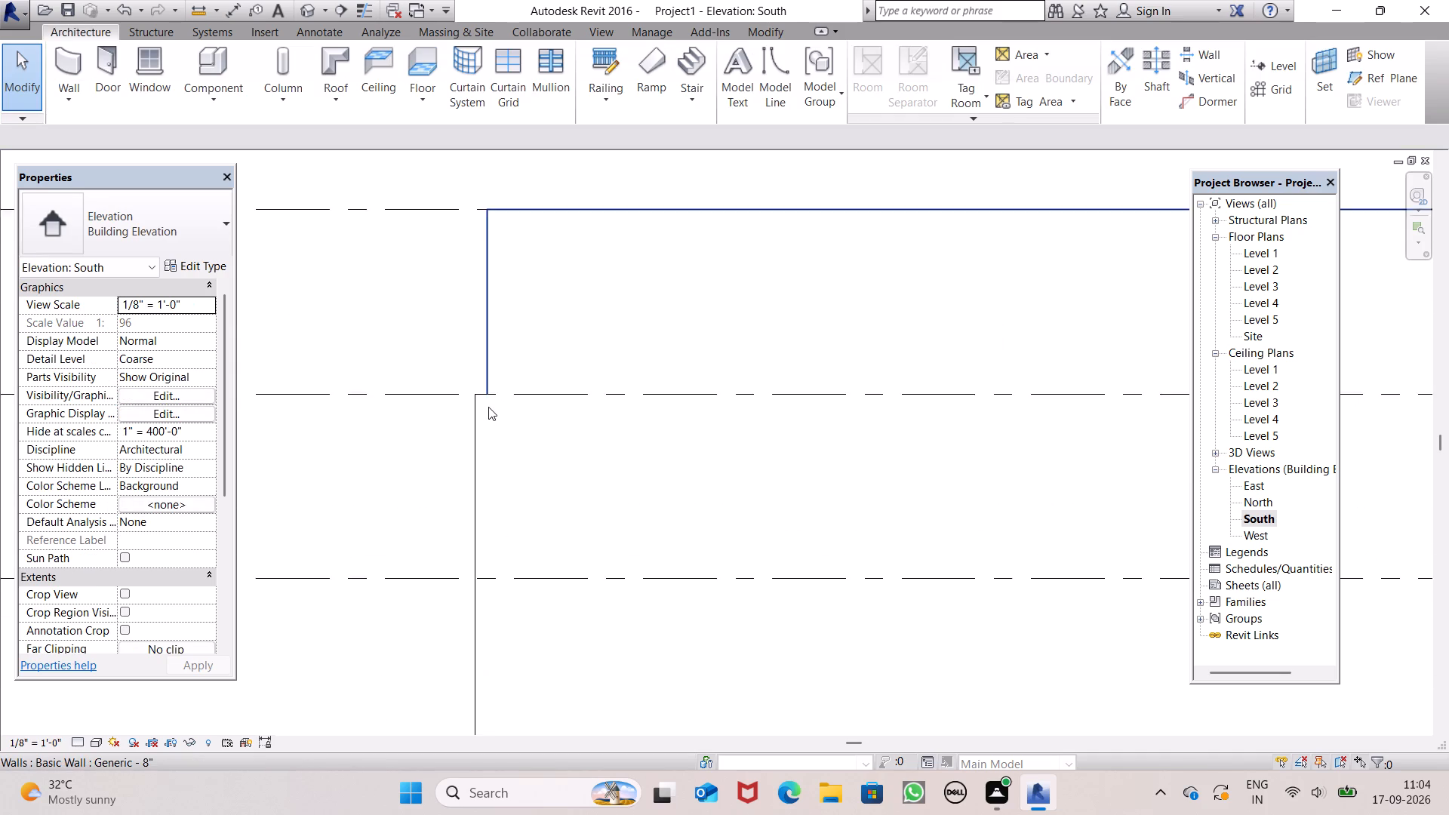
left_click(481, 392)
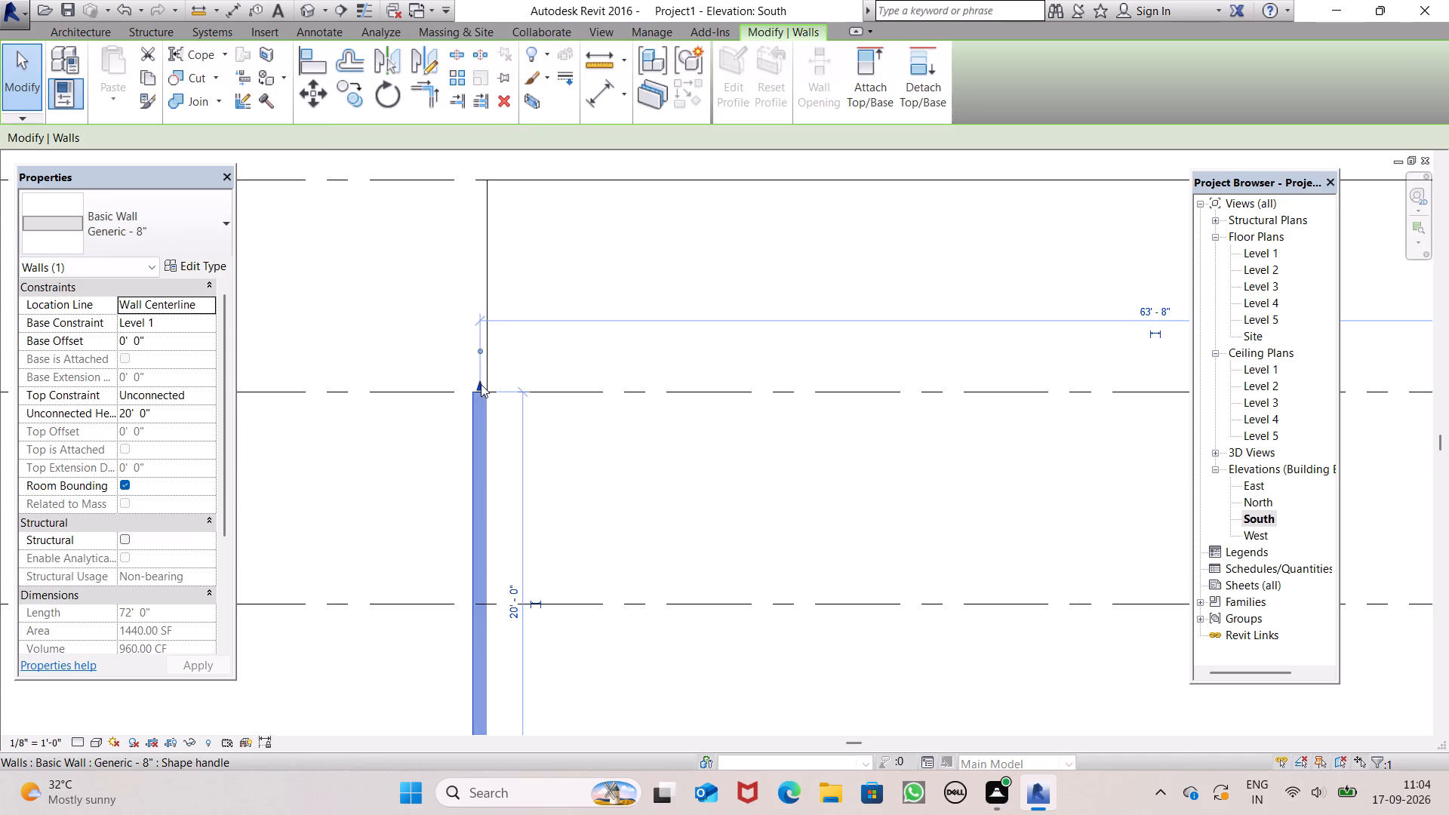
left_click_drag(481, 382, 460, 180)
Open the West elevation and check the west wall's top against the Level 4 line.
double_click(1253, 537)
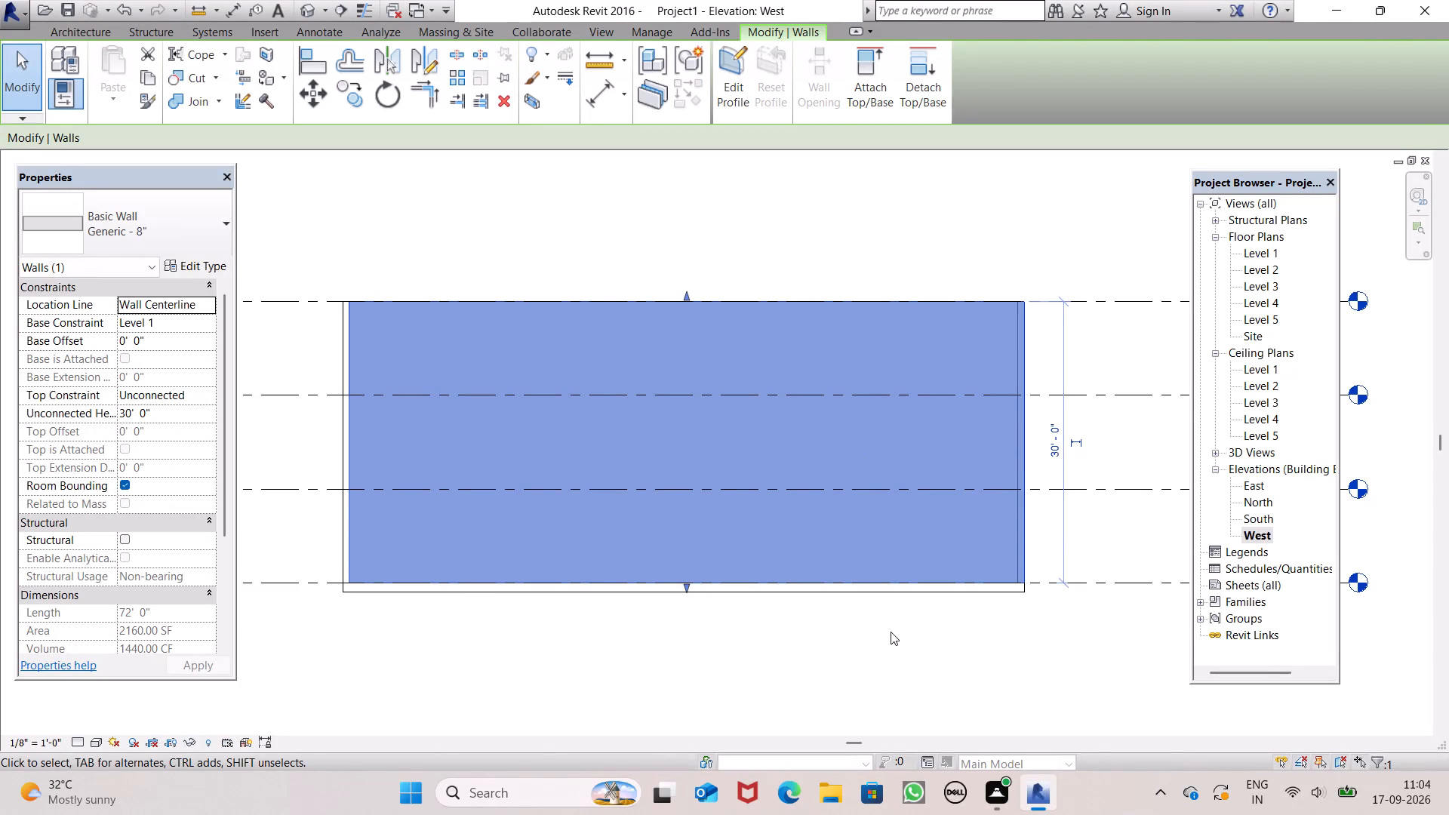
left_click_drag(915, 682, 908, 684)
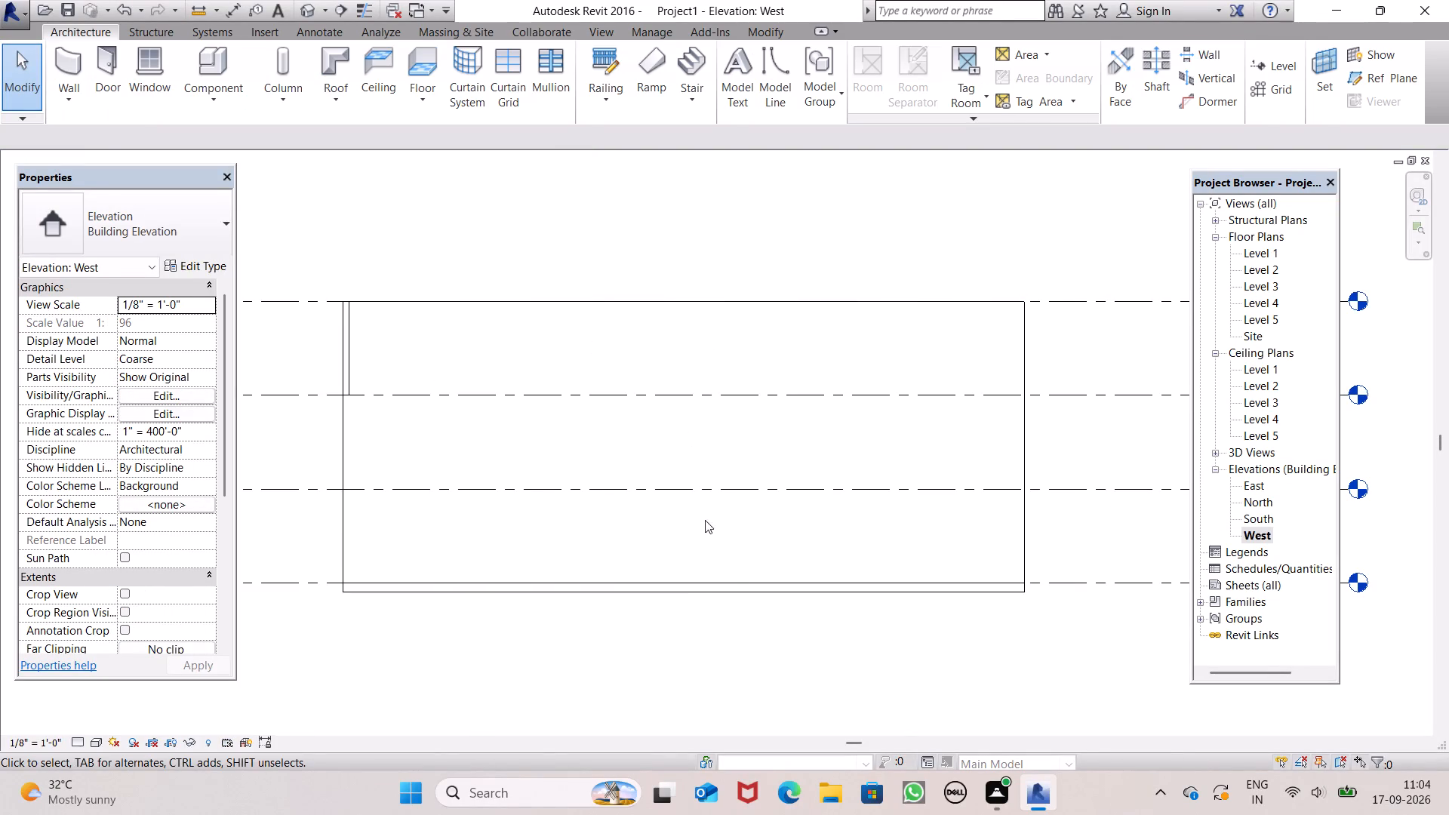
left_click(708, 302)
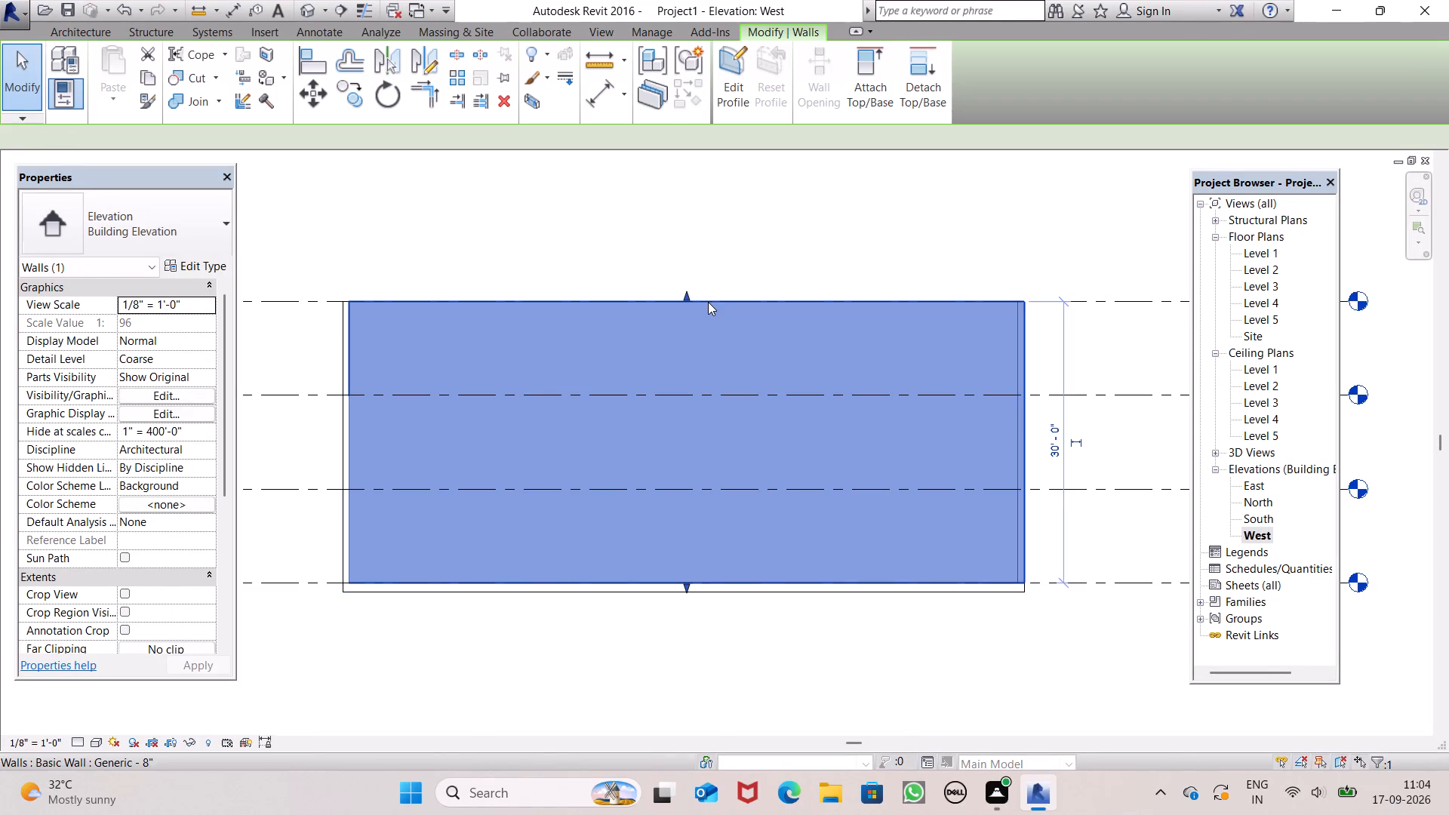
left_click(597, 241)
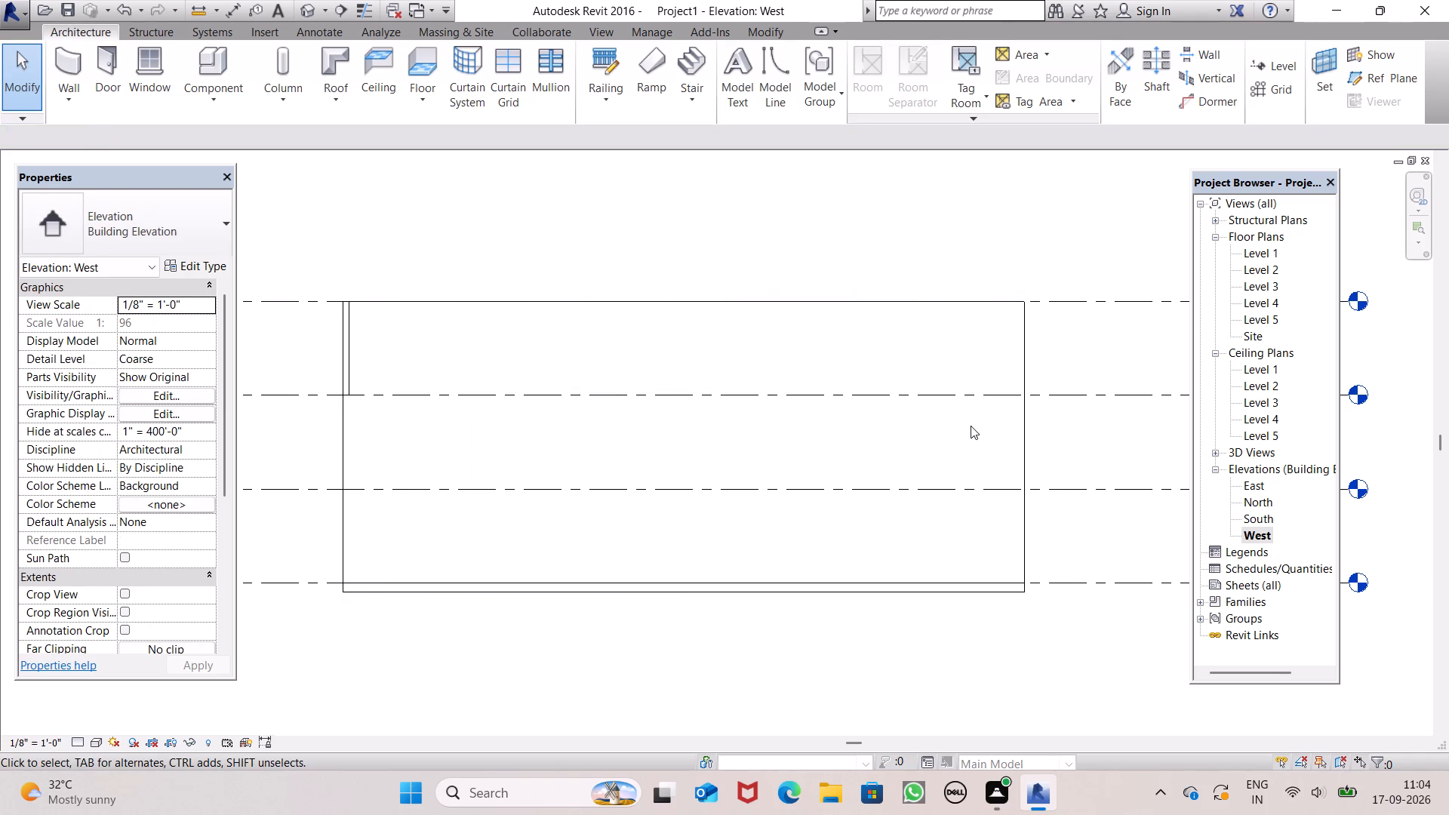
In the default 3D view, raise the top of the low back wall to about 29' 8", near the adjoining wall tops.
left_click(301, 9)
scroll(508, 204, "down", 11)
scroll(622, 274, "down", 1)
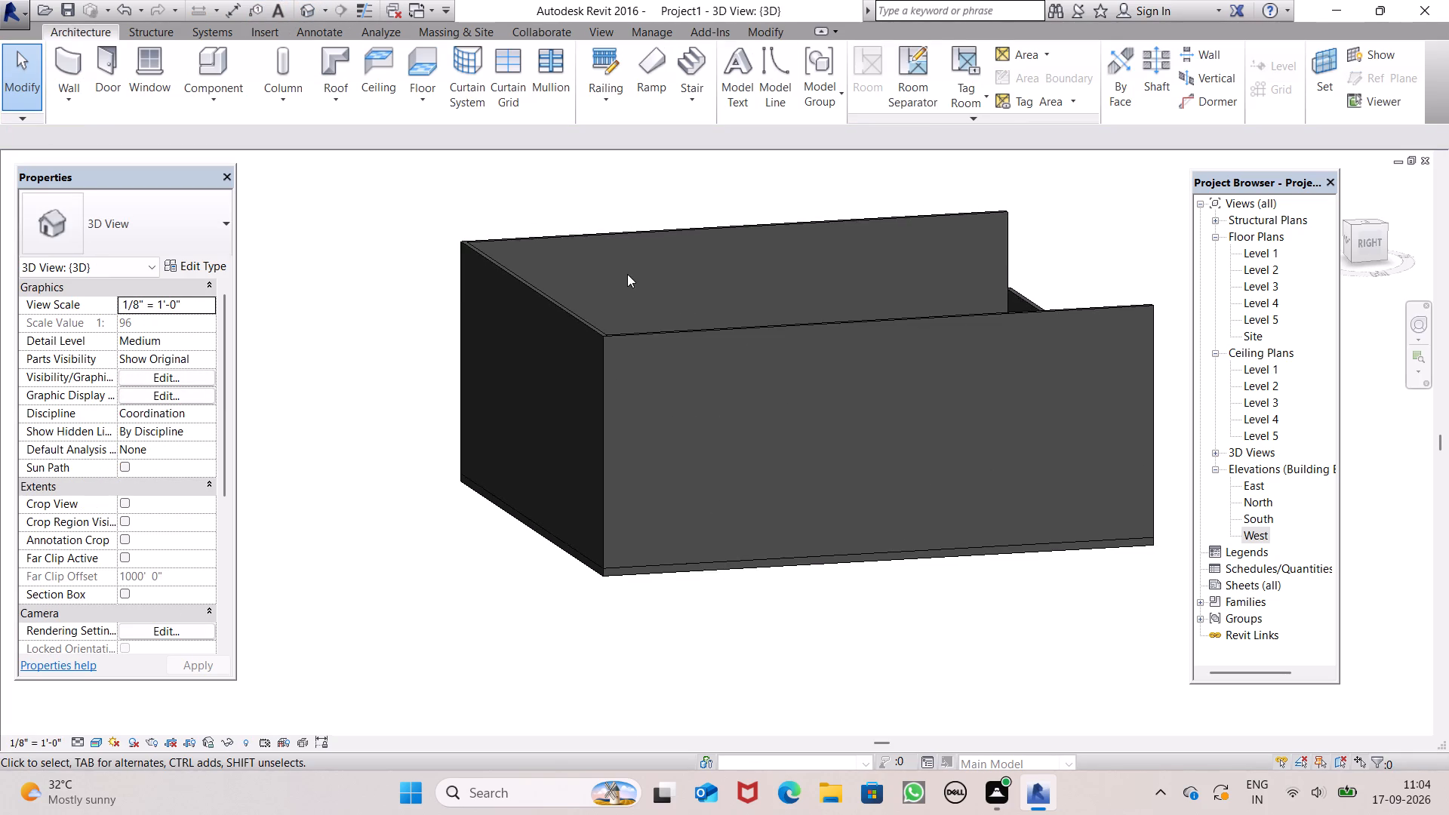
middle_click_drag(843, 303, 681, 332)
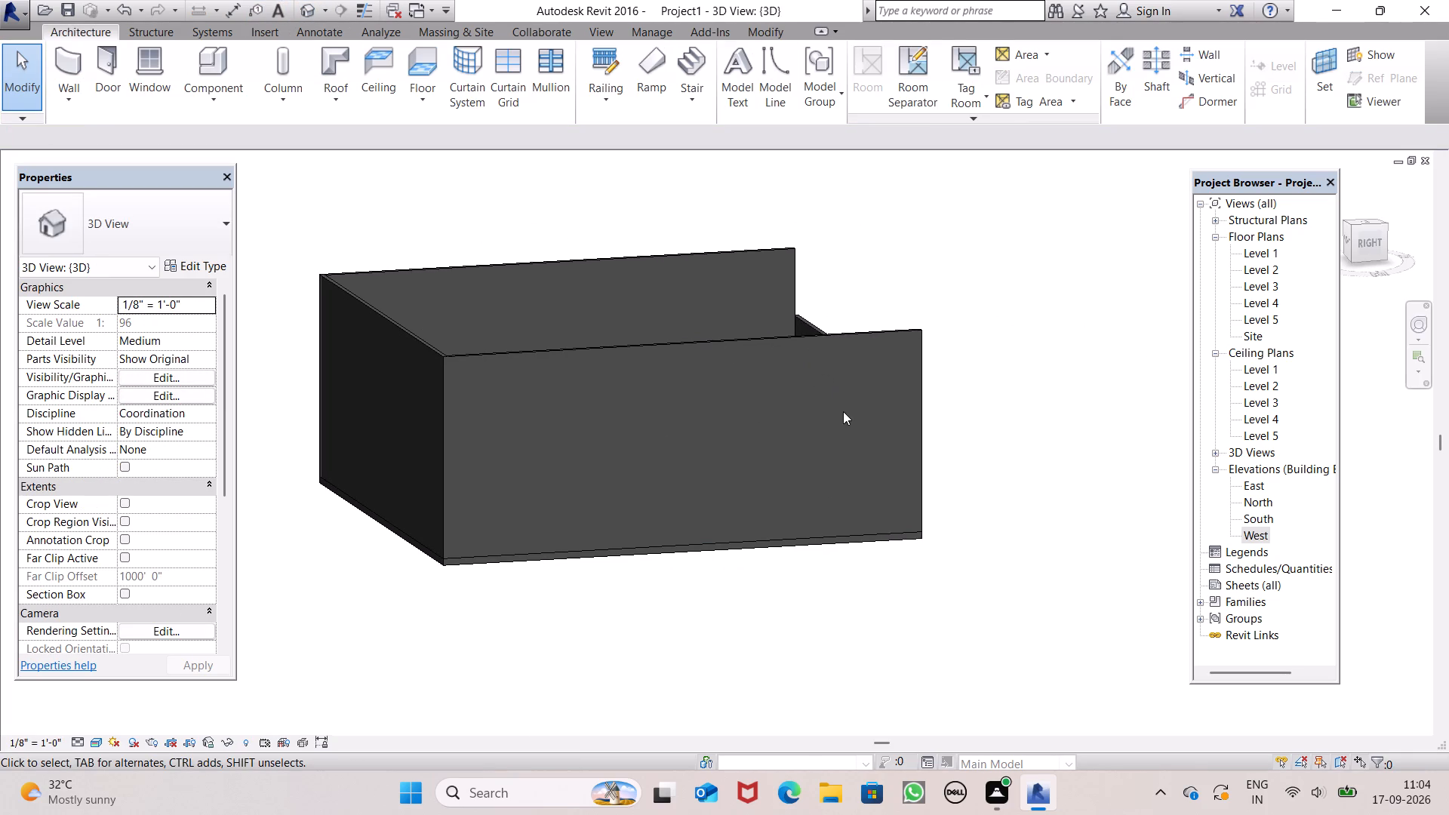
middle_click_drag(843, 411, 482, 406, "shift")
scroll(373, 387, "up", 3)
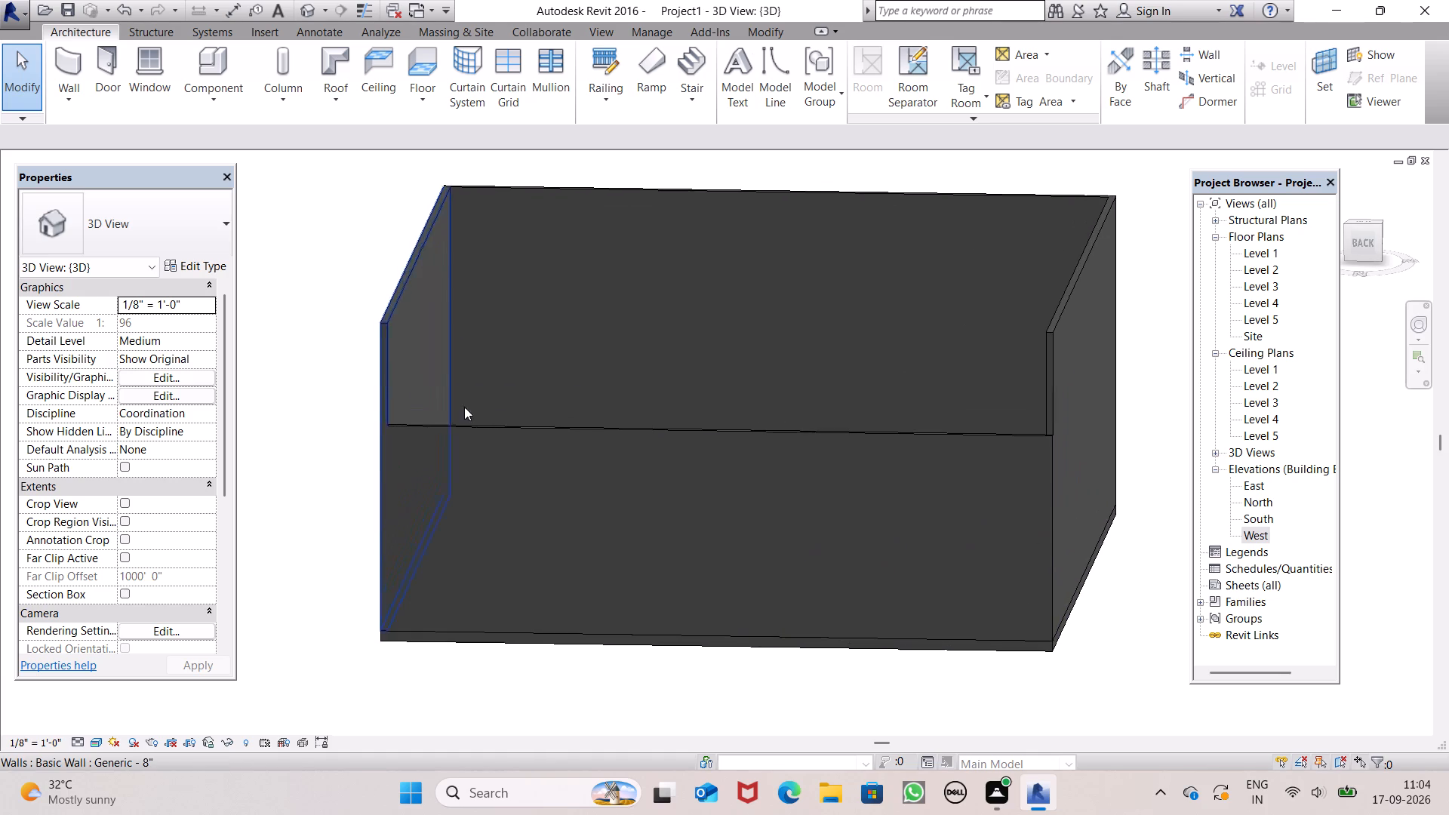
left_click(659, 432)
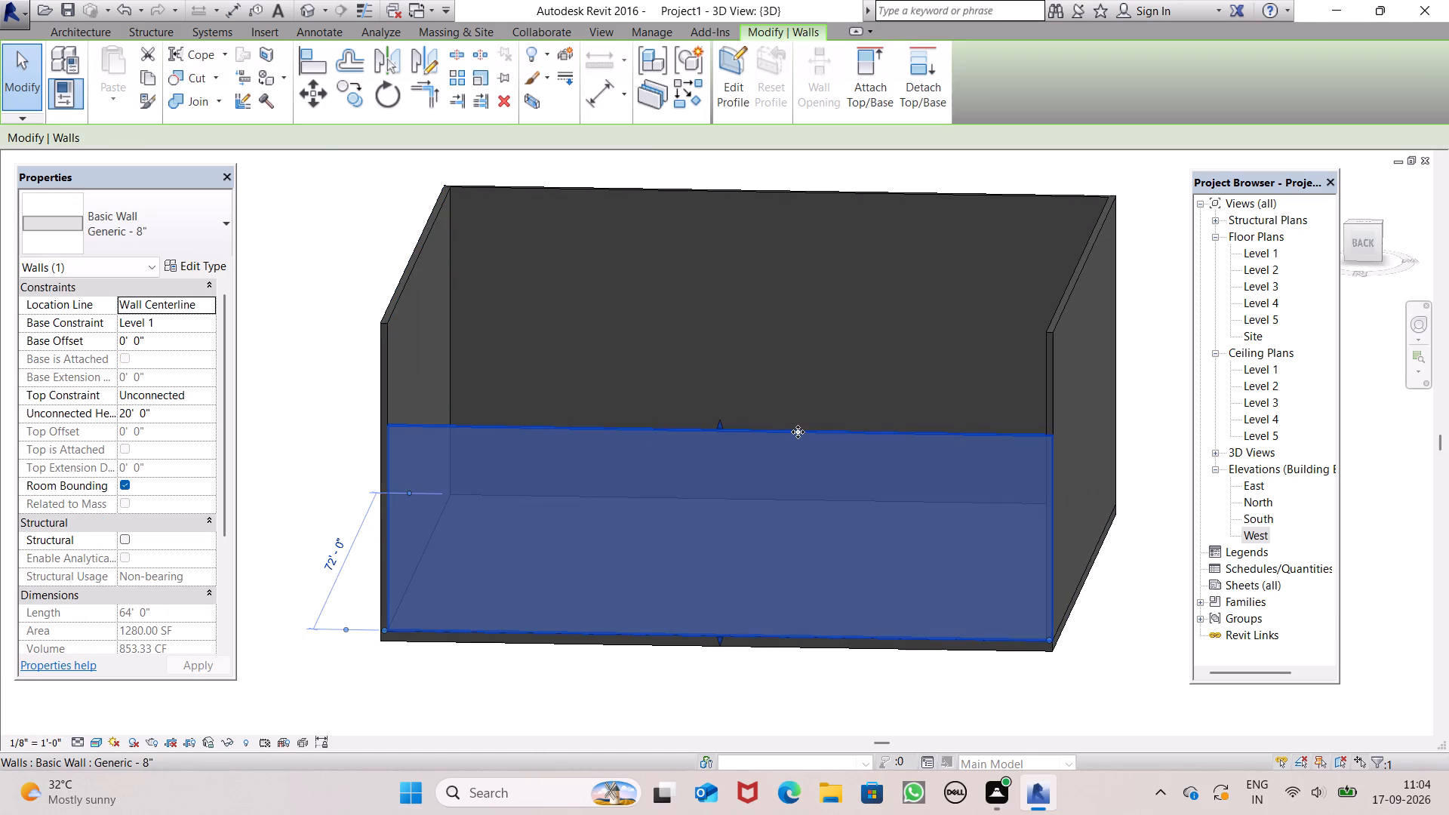
left_click_drag(721, 425, 740, 356)
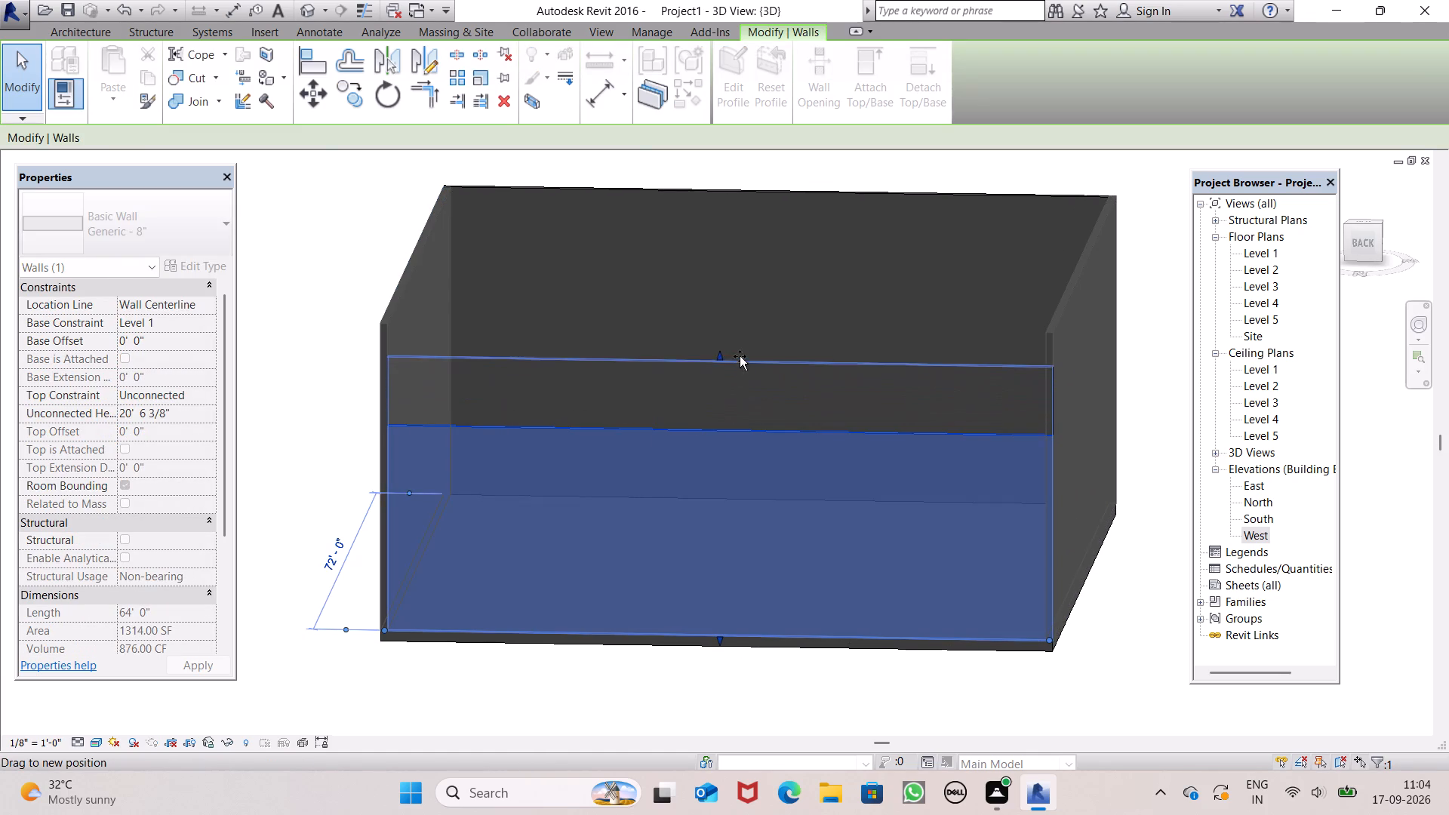
left_click_drag(740, 356, 741, 331)
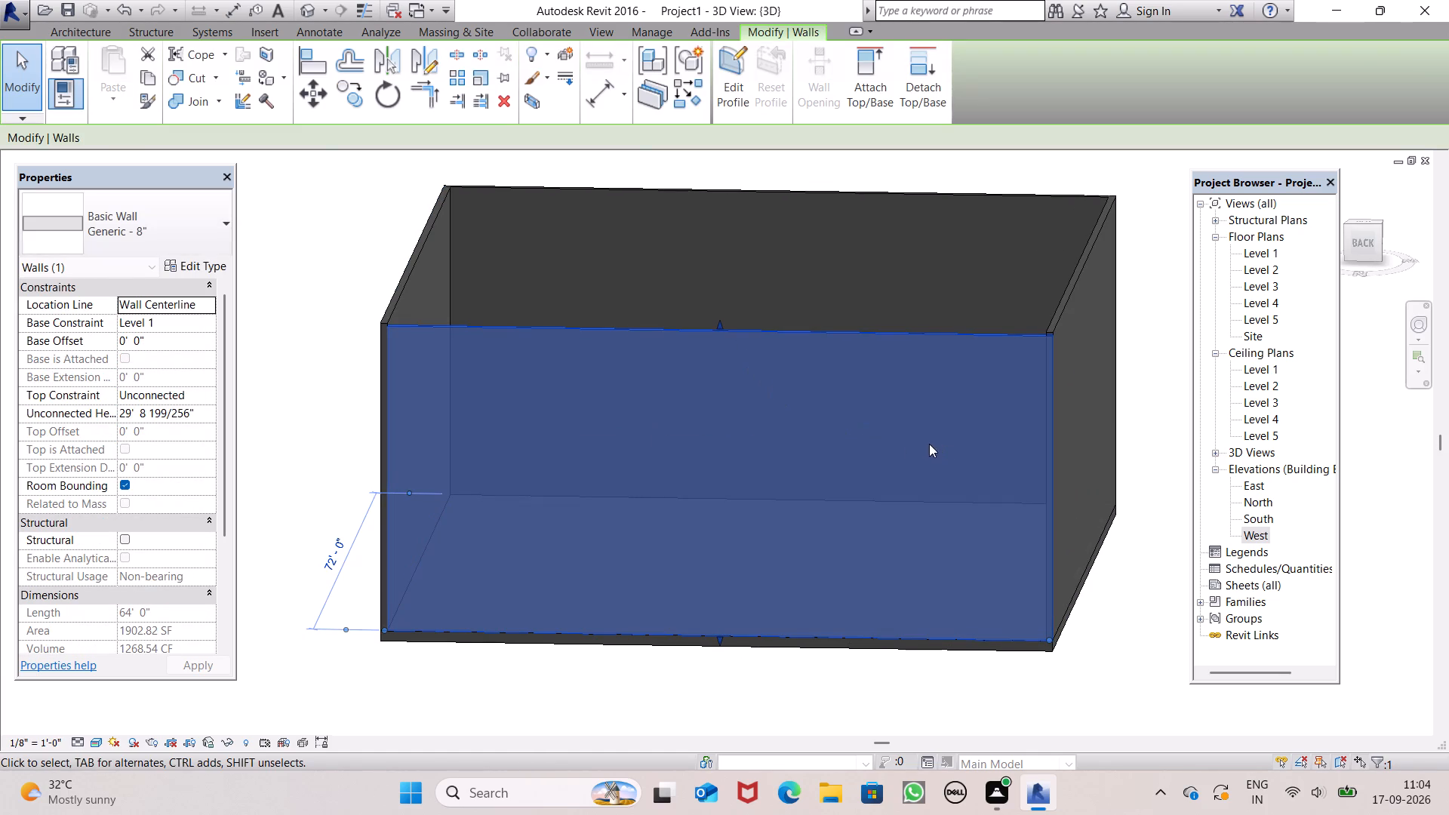
Examine from close up how the back wall's top meets the adjoining wall at the corner.
scroll(920, 410, "down", 1)
middle_click_drag(966, 454, 967, 465)
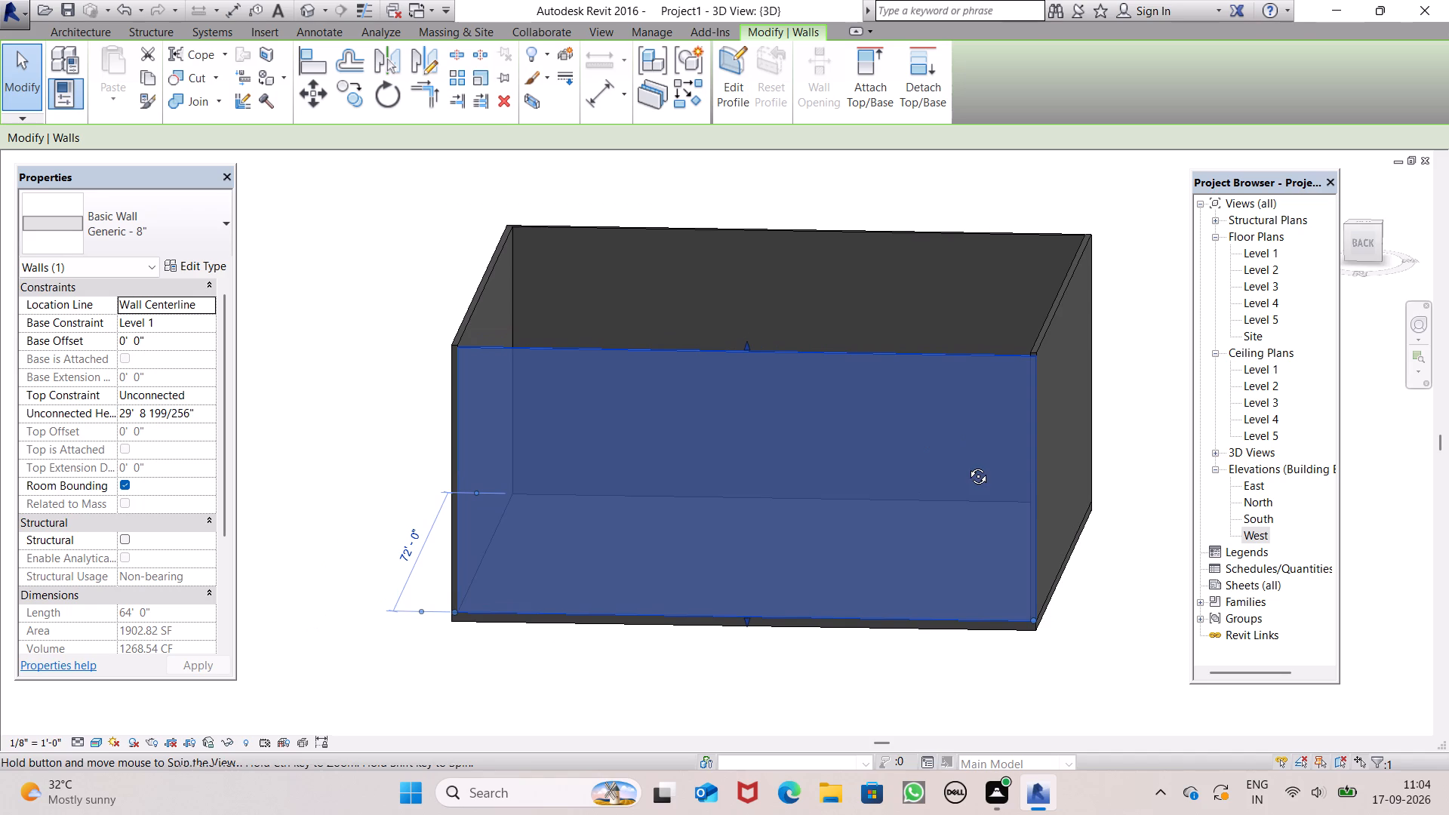
middle_click_drag(967, 465, 648, 507)
left_click(509, 458)
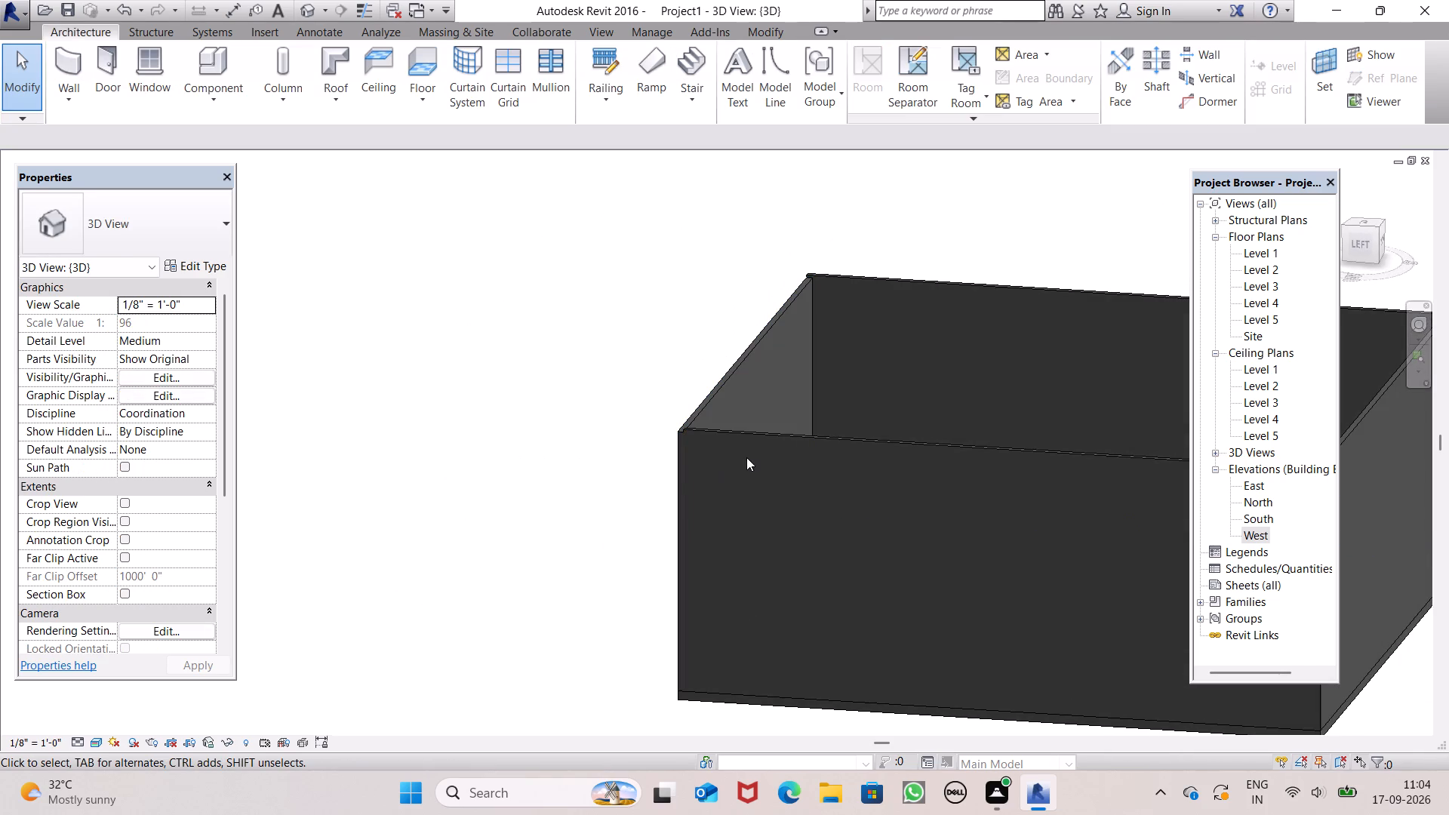
scroll(747, 457, "up", 8)
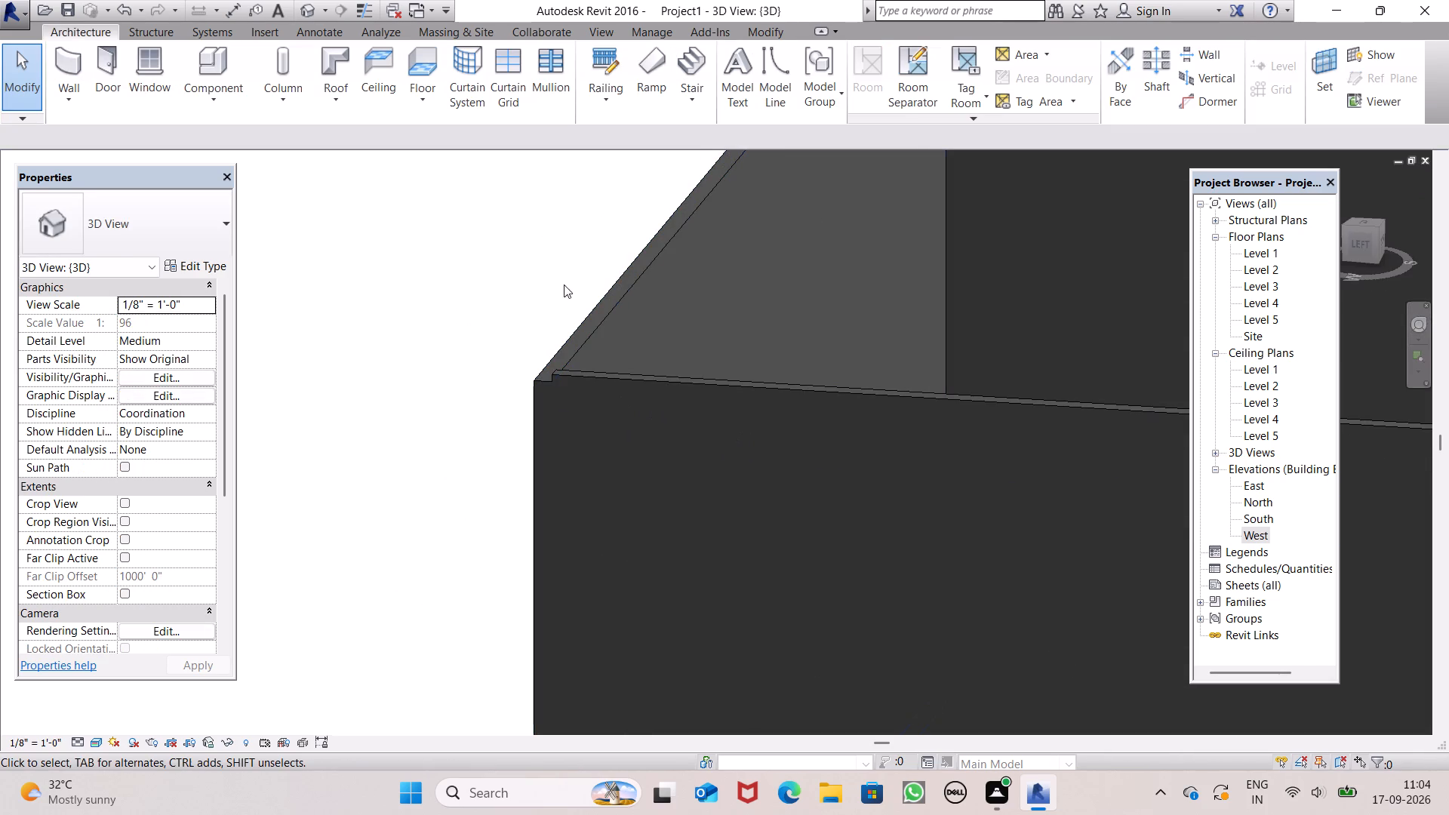
scroll(603, 276, "down", 2)
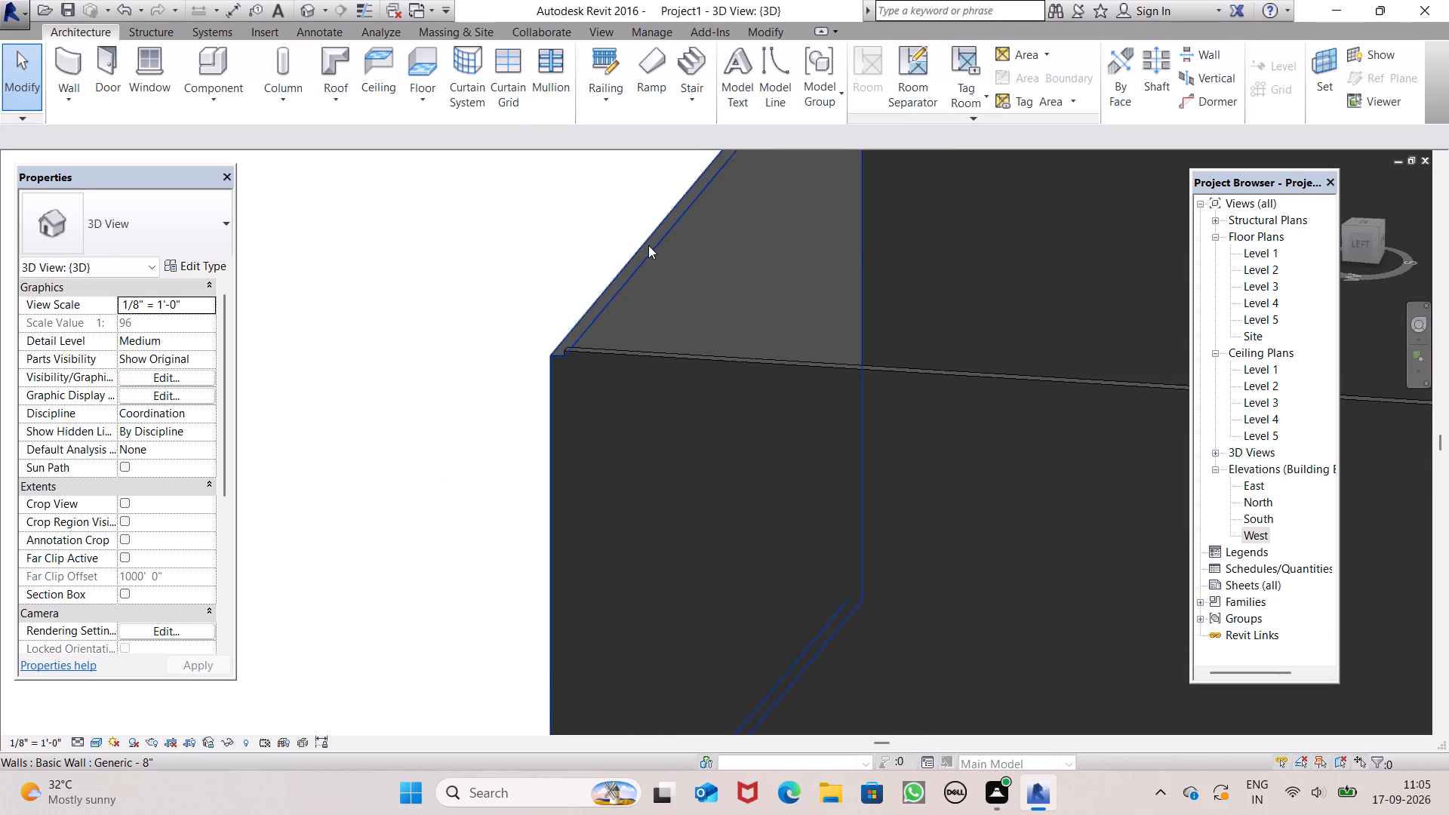
Raise the top of the back wall until it is flush with the adjoining wall's top at the corner.
left_click(648, 245)
scroll(644, 281, "down", 3)
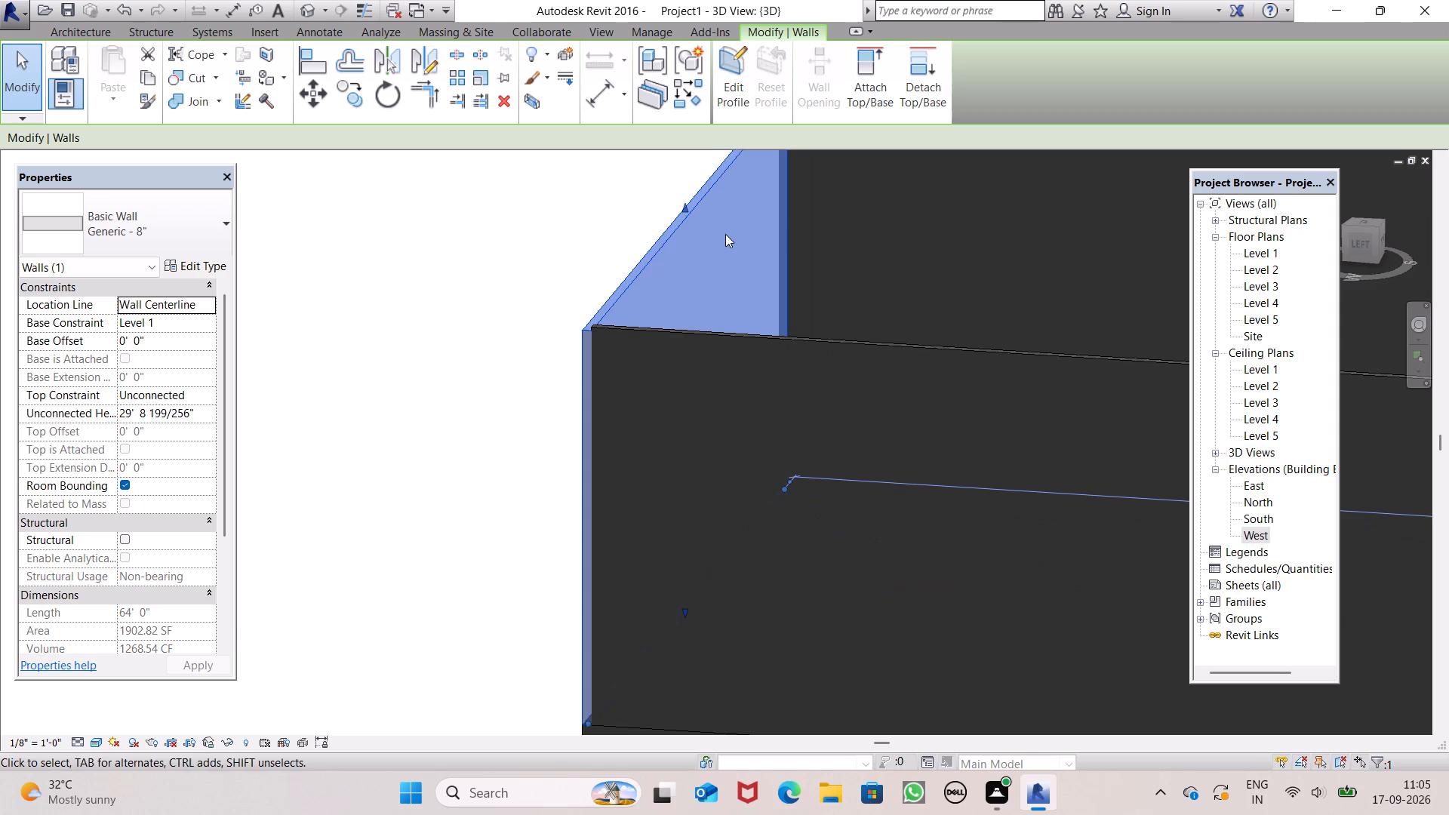
scroll(706, 174, "up", 1)
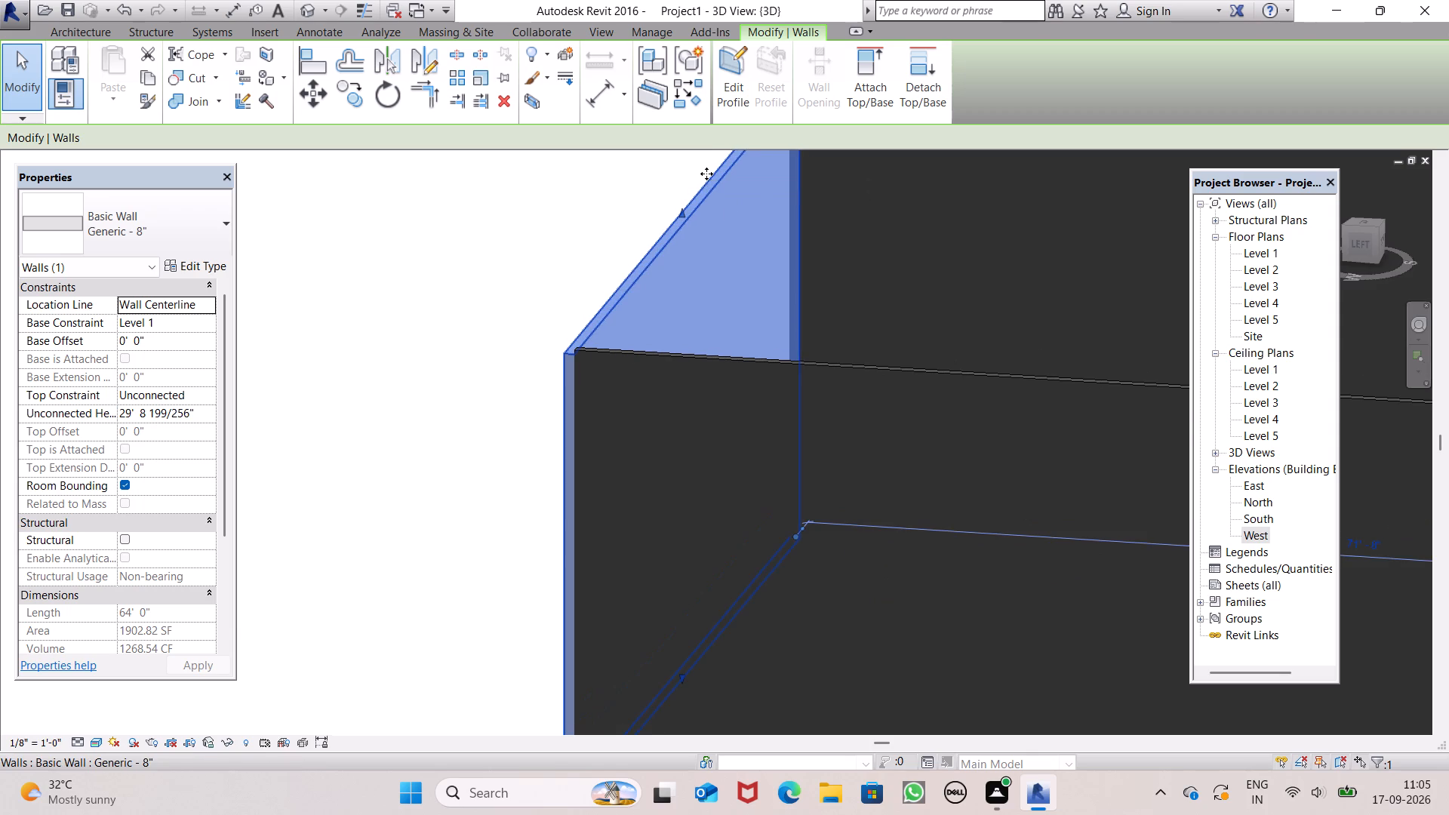
scroll(663, 205, "up", 6)
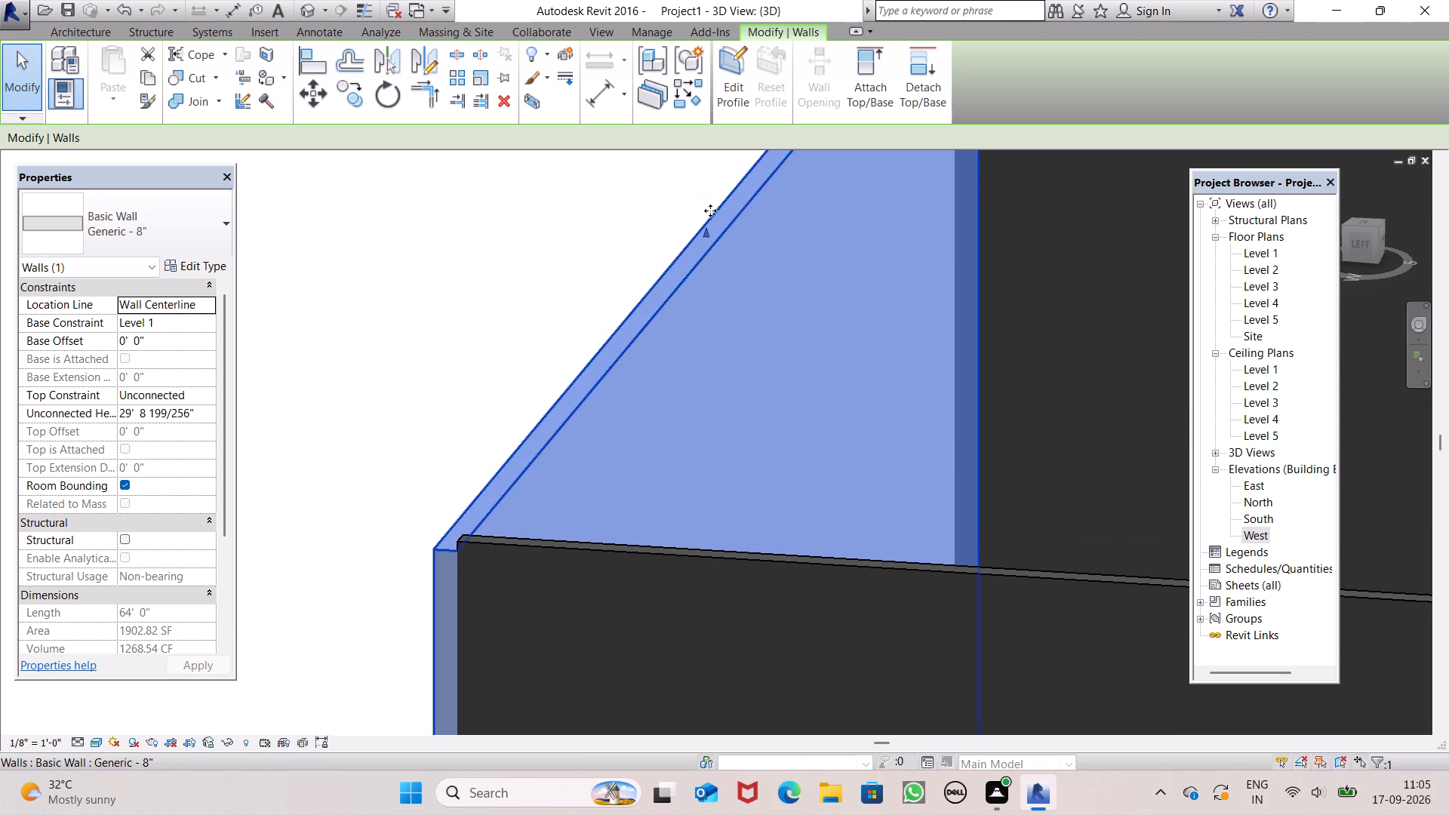
left_click_drag(704, 230, 712, 221)
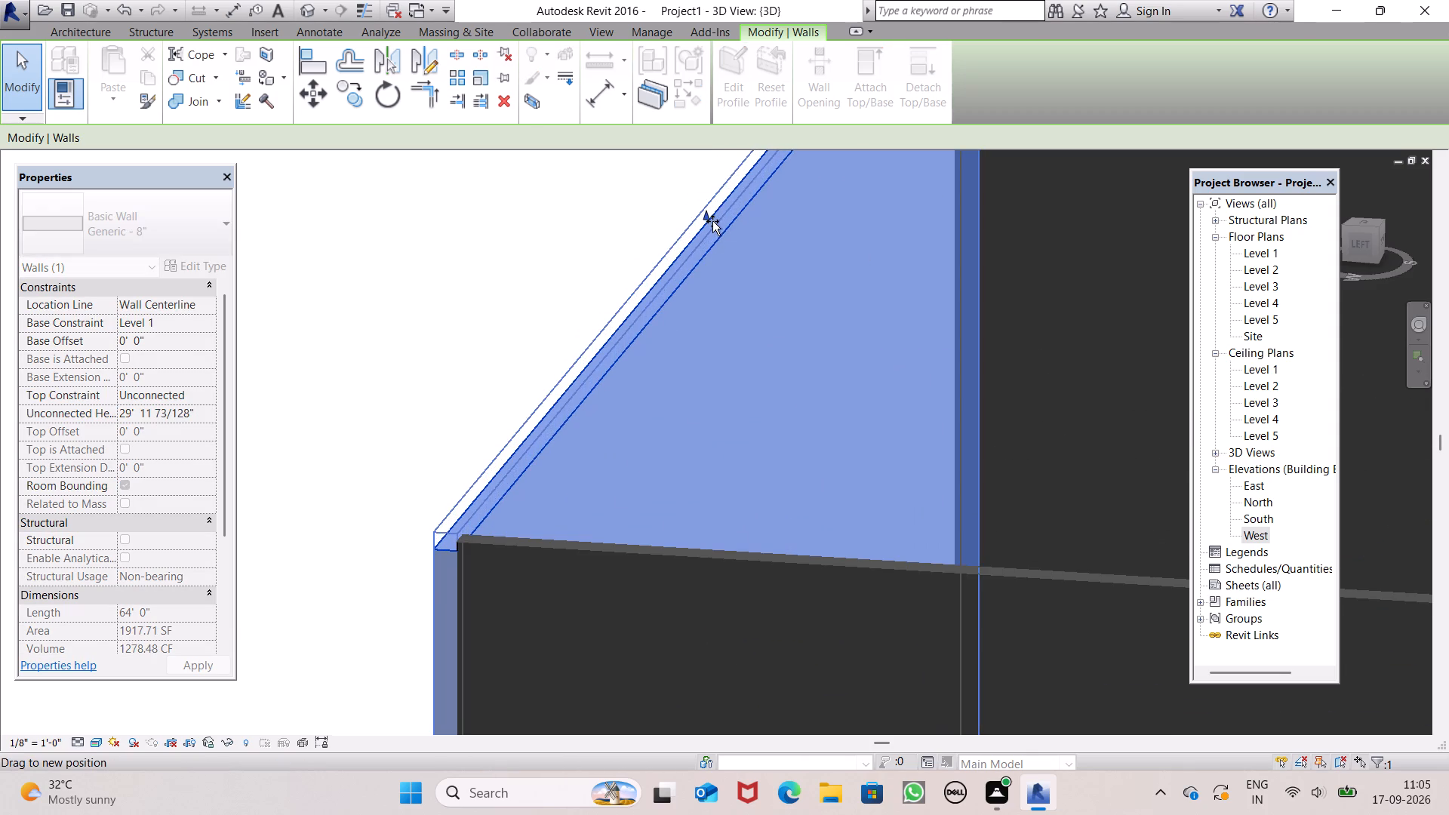
left_click_drag(712, 221, 719, 228)
left_click(526, 261)
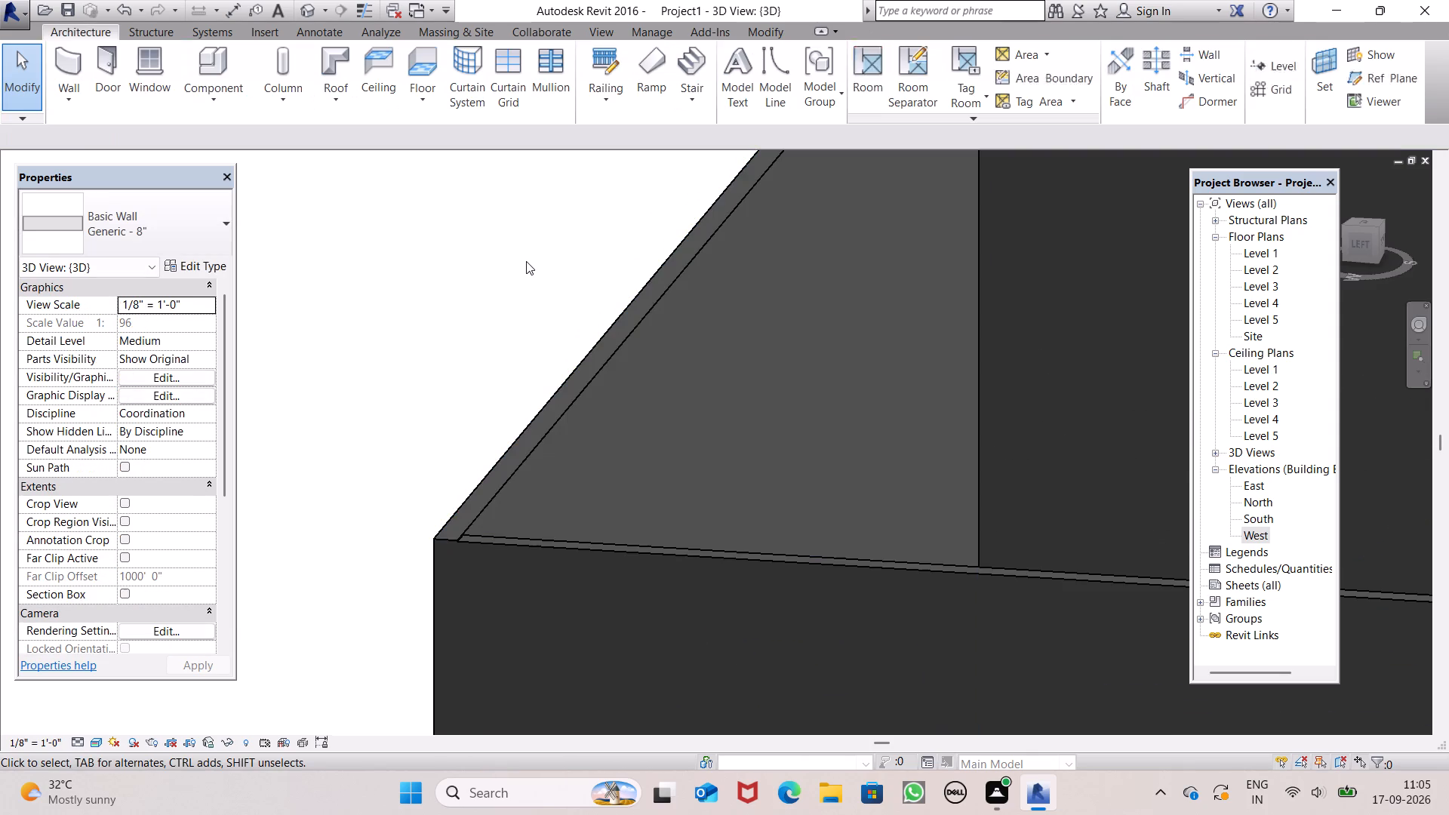
Examine the whole wall enclosure from all sides in the 3D view, checking that the wall tops line up.
scroll(528, 250, "down", 13)
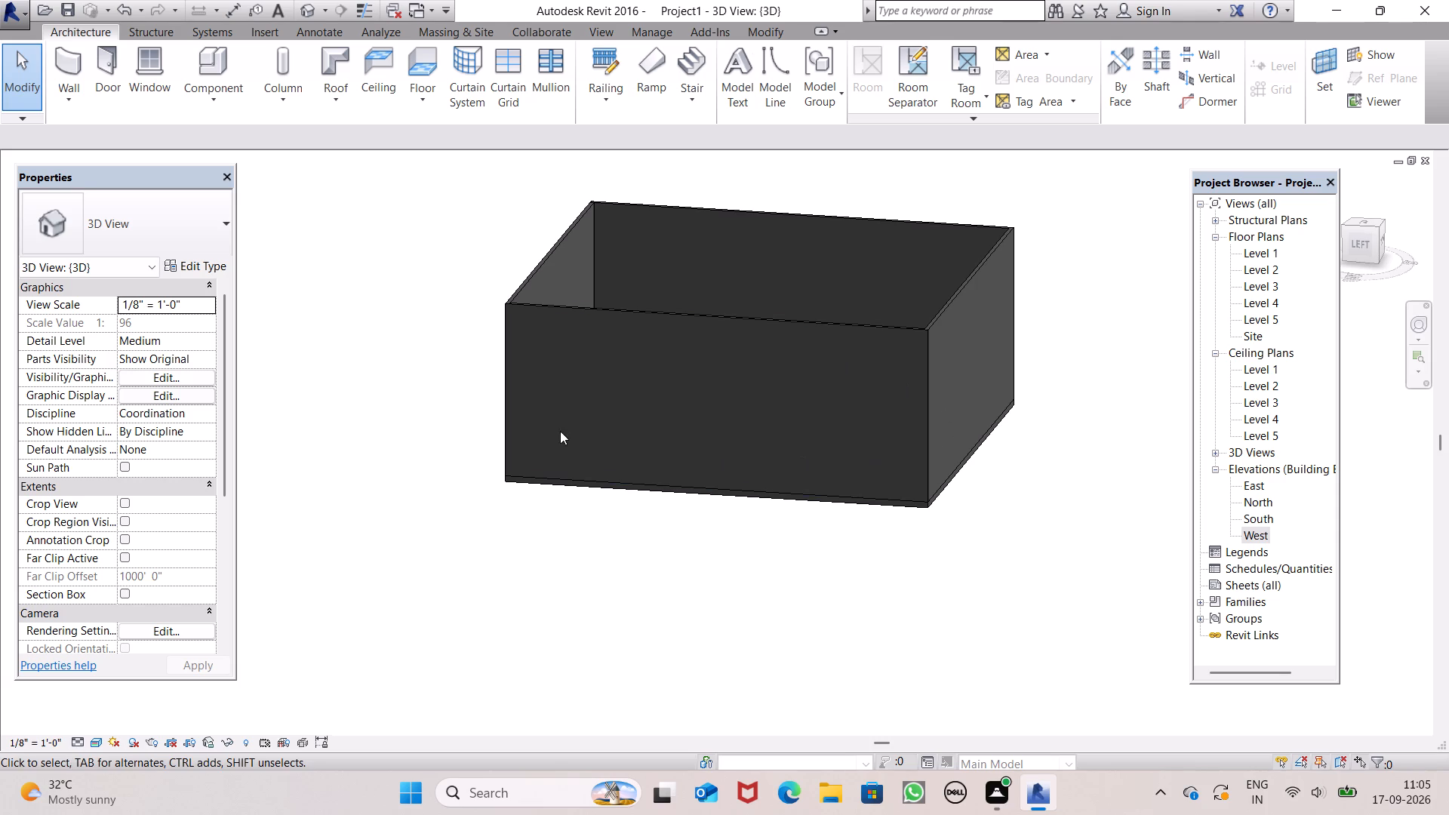
scroll(554, 431, "up", 1, "shift")
middle_click_drag(554, 431, 835, 558, "shift")
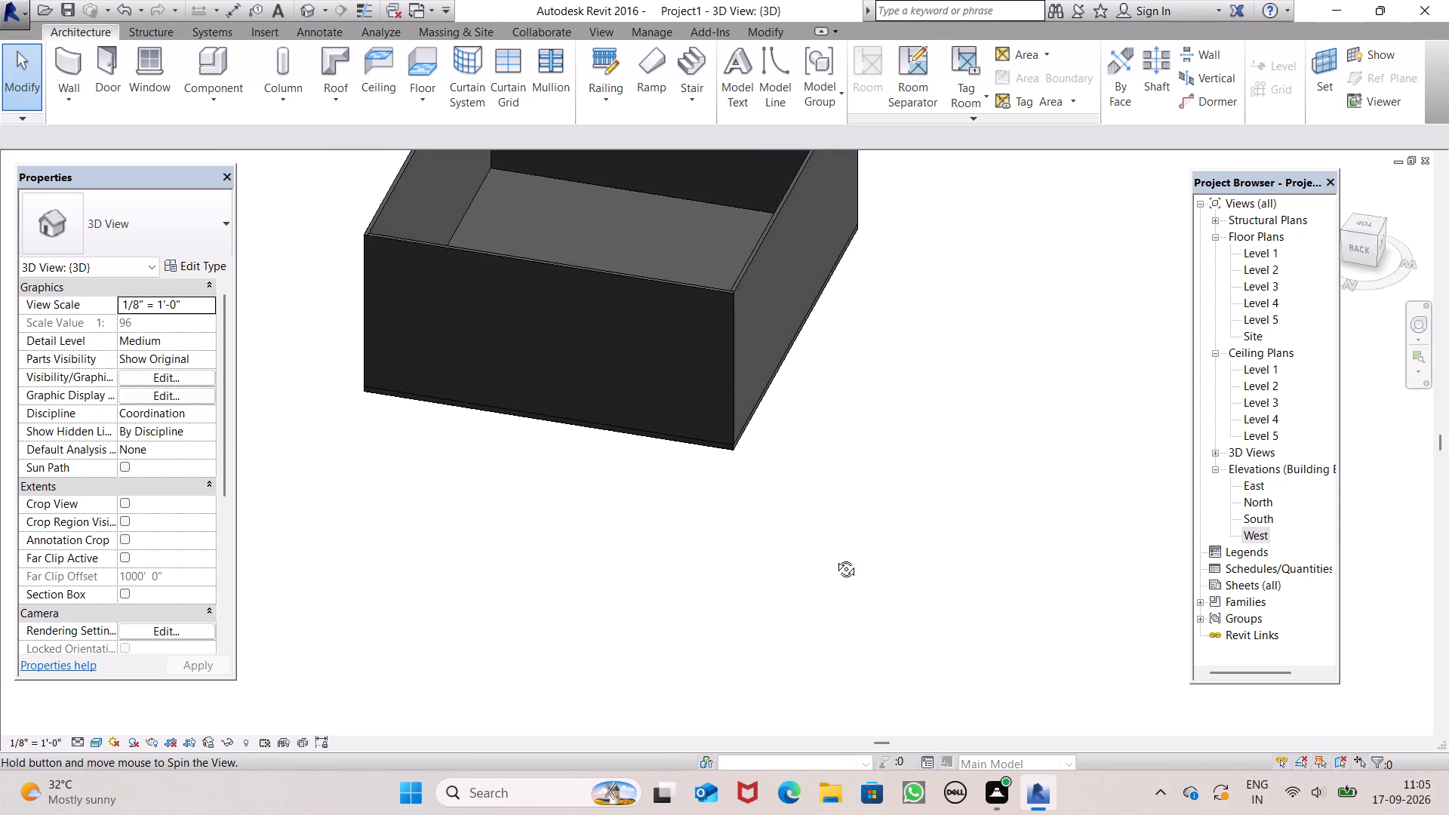
middle_click_drag(835, 558, 1162, 591, "shift")
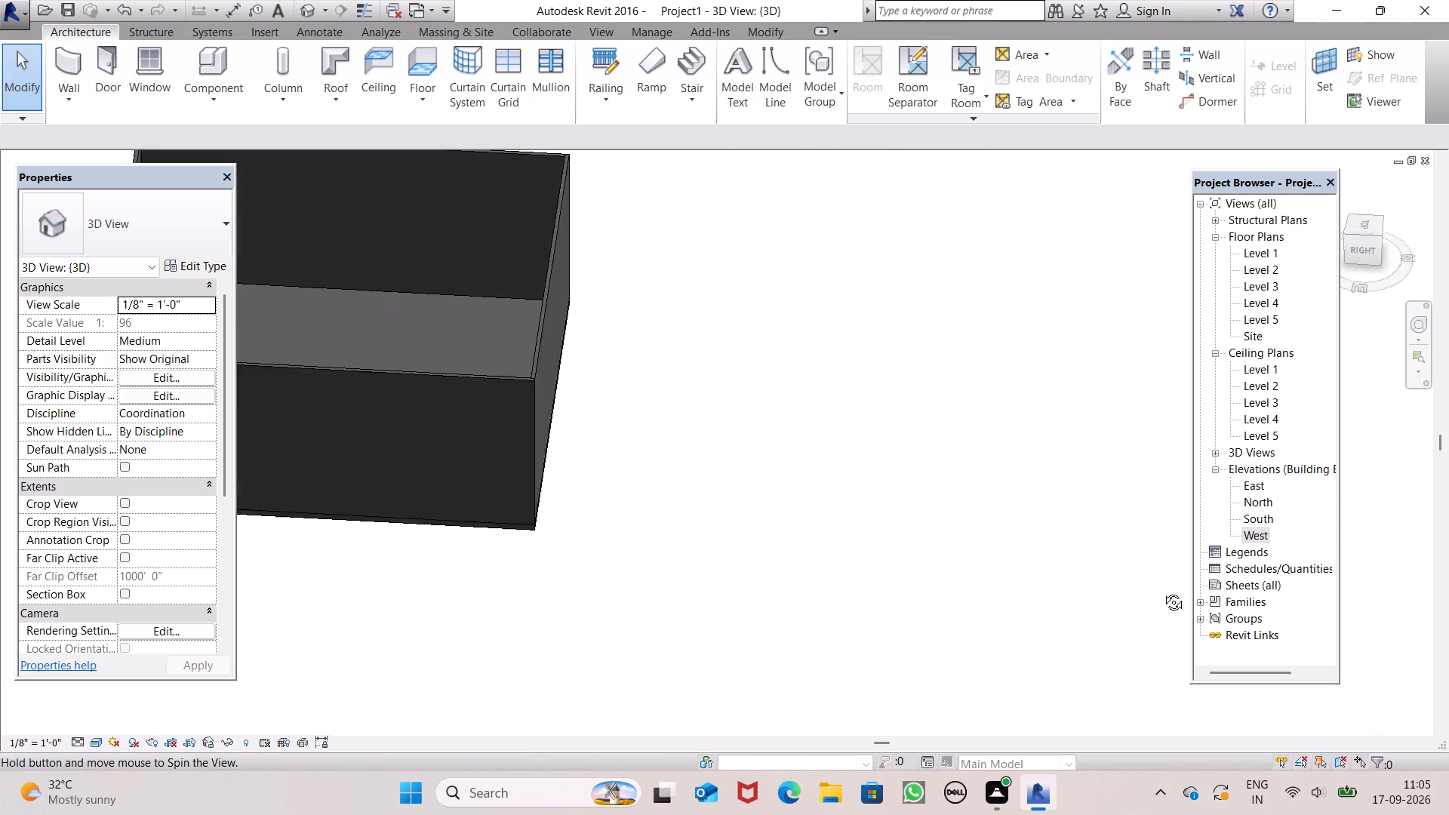
middle_click_drag(1162, 591, 1448, 595, "shift")
middle_click_drag(858, 570, 888, 518, "shift")
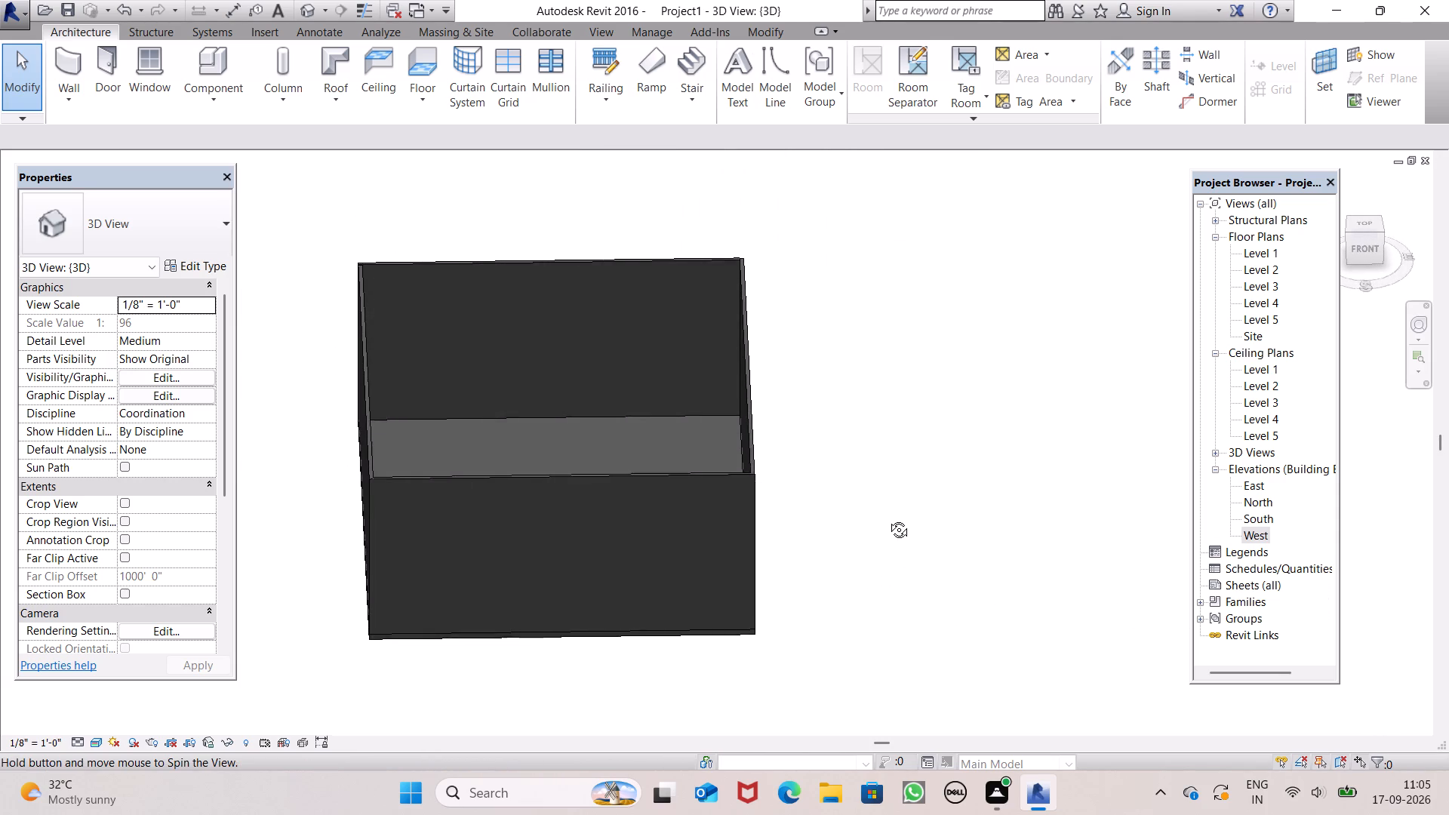
middle_click_drag(888, 518, 888, 512, "shift")
scroll(869, 510, "down", 4)
middle_click_drag(795, 497, 767, 469)
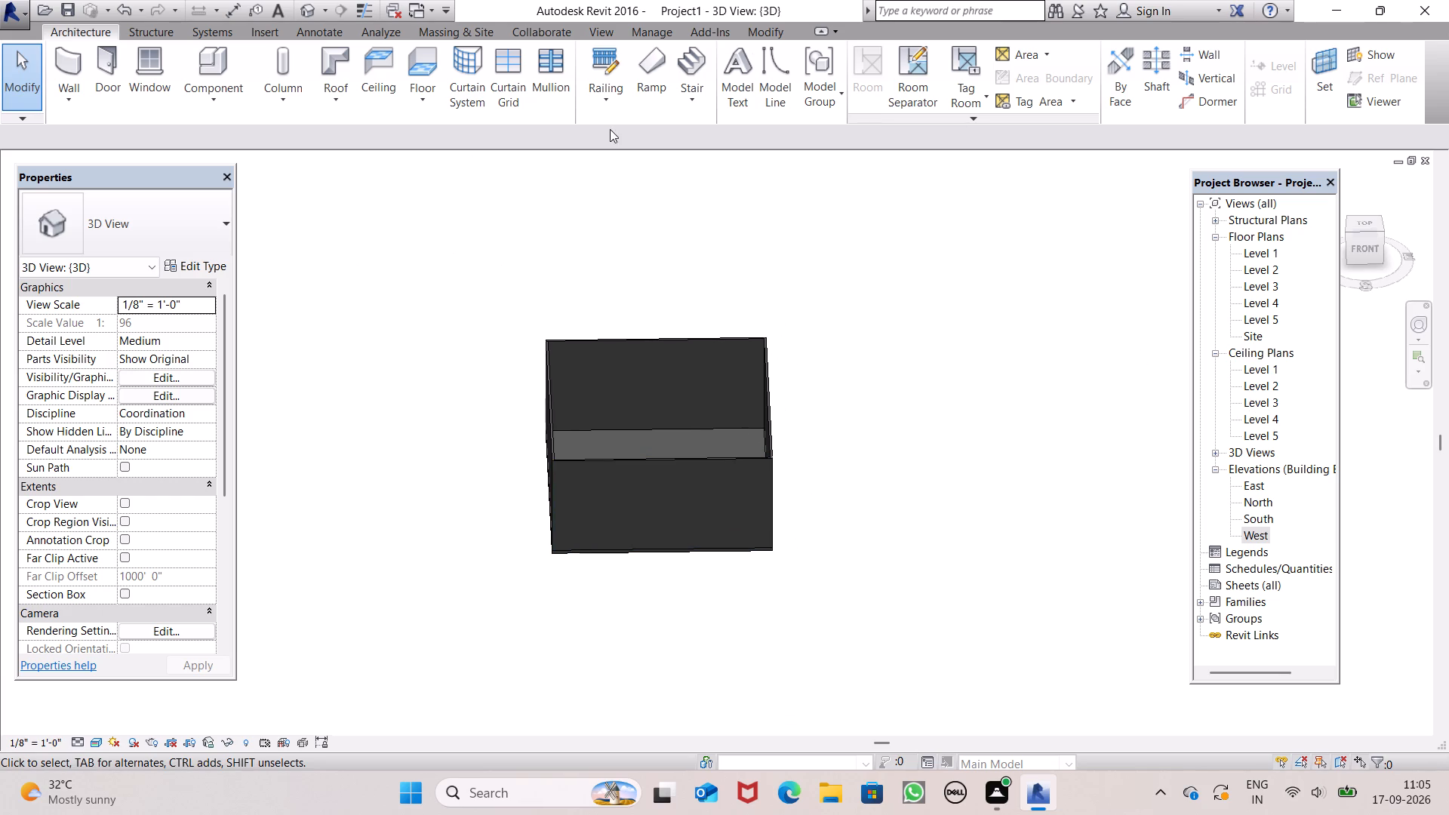
In the Level 2 floor plan, start a Roof by Footprint using the Basic Roof Generic - 9" type.
double_click(1259, 274)
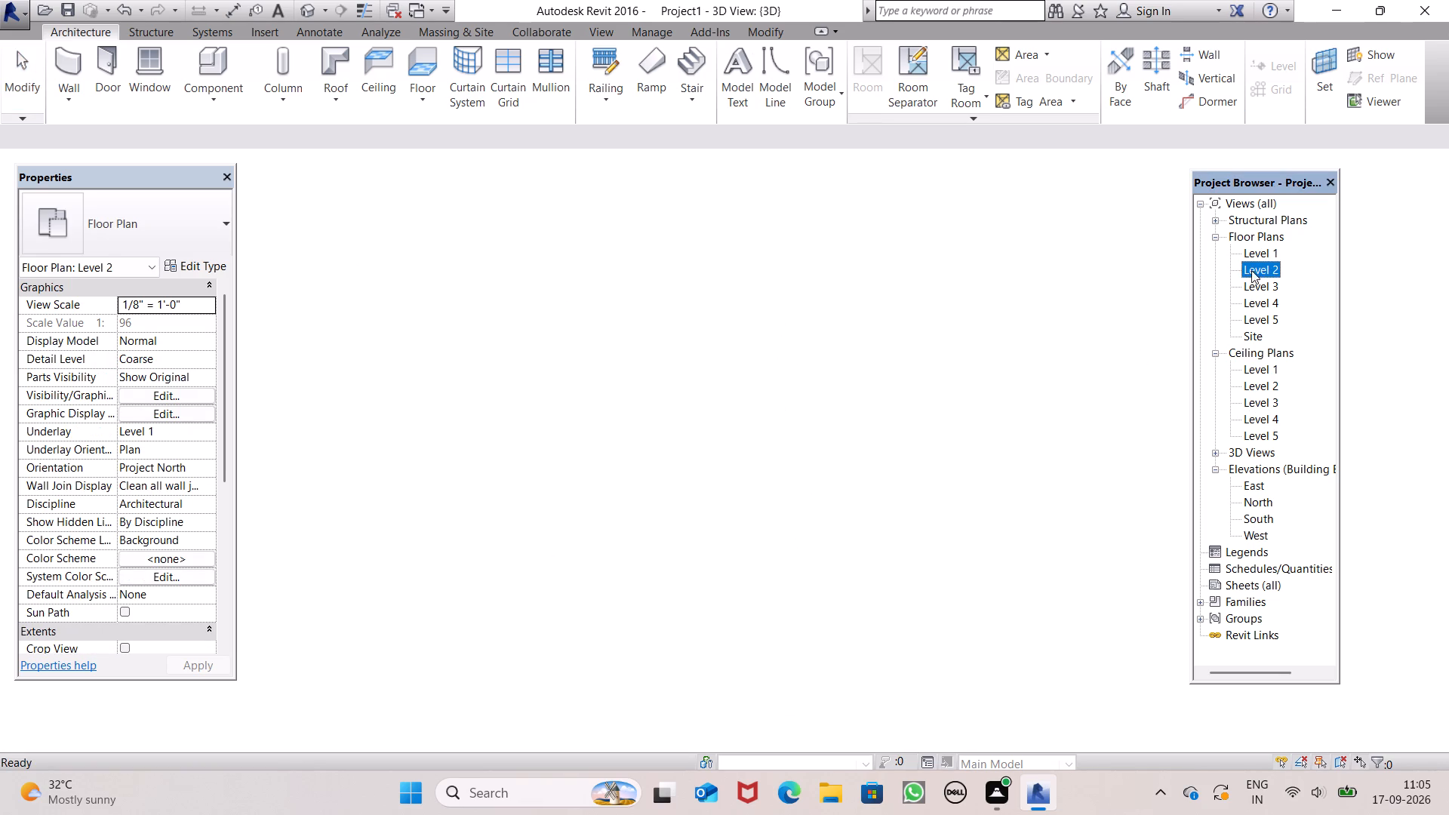
left_click(339, 96)
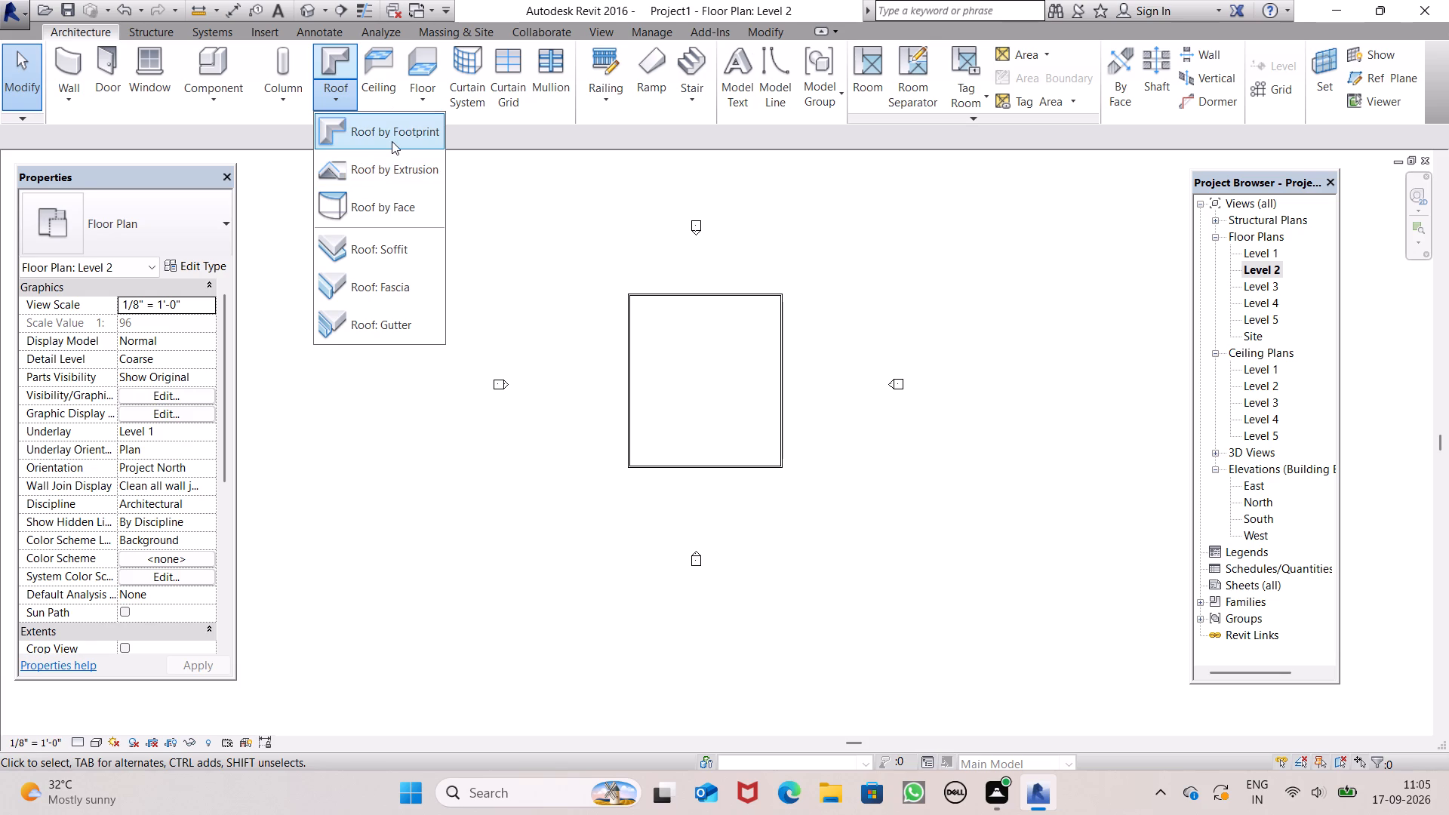
left_click(392, 141)
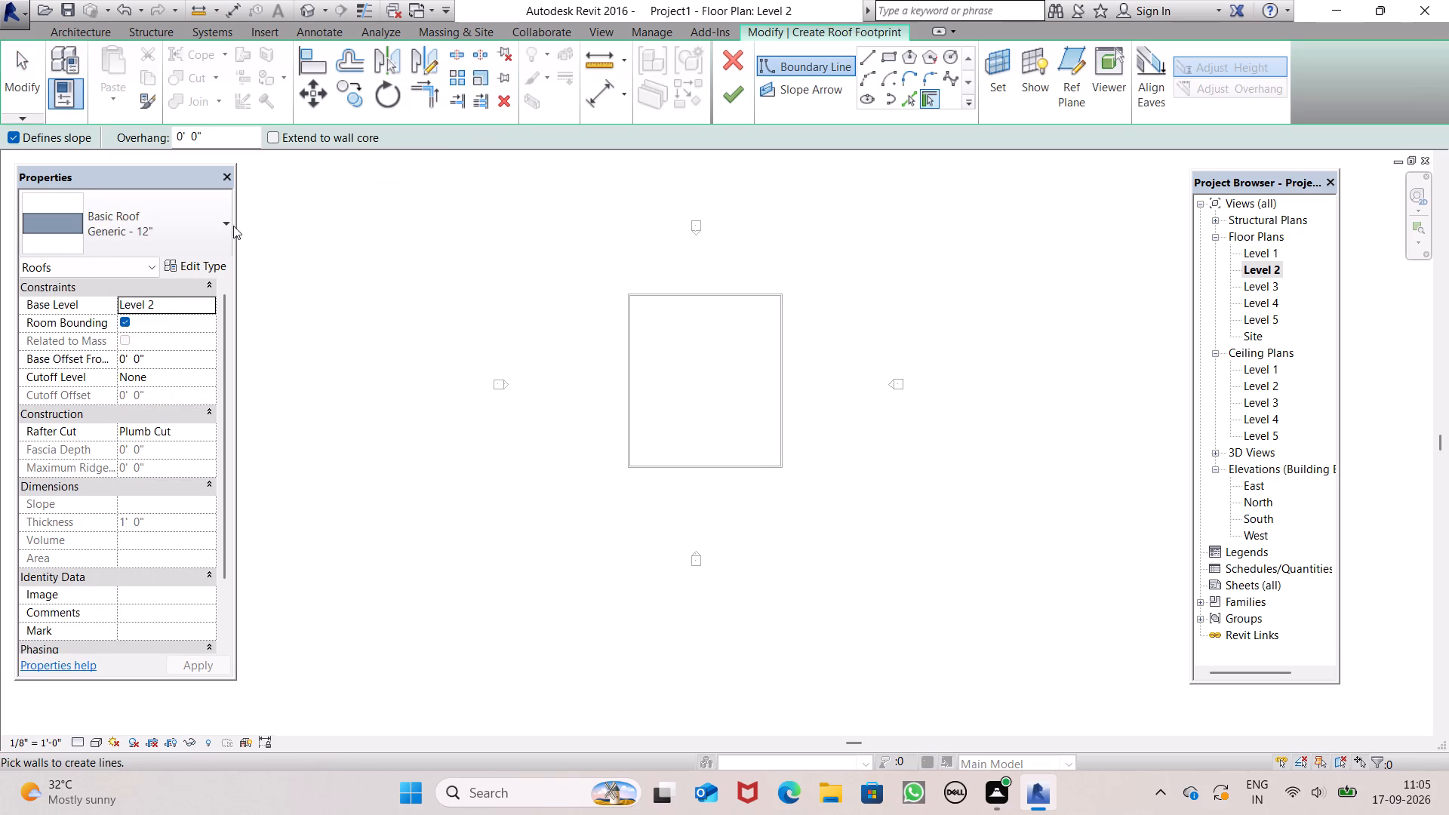
left_click(233, 226)
left_click(221, 222)
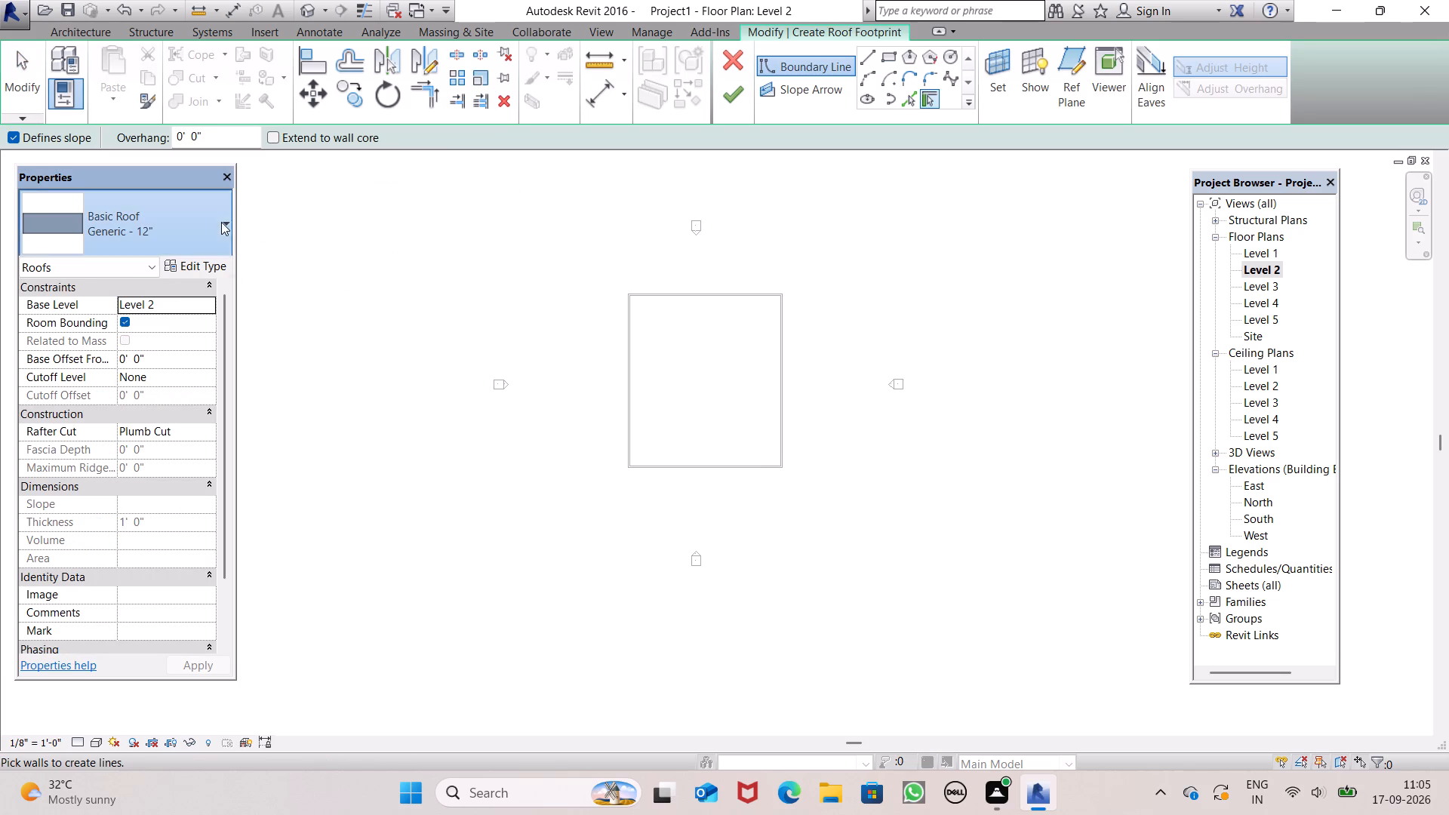
left_click(217, 337)
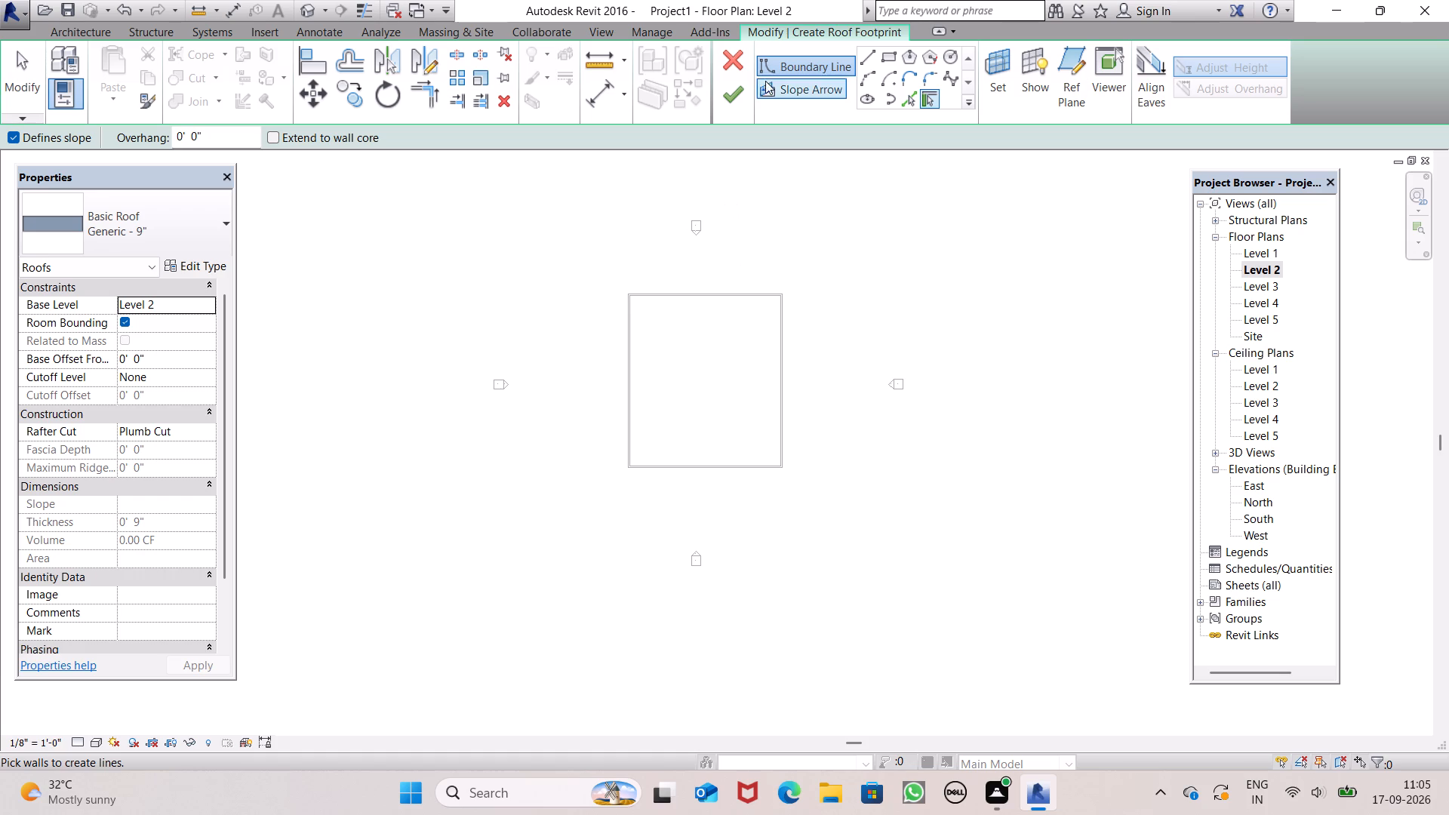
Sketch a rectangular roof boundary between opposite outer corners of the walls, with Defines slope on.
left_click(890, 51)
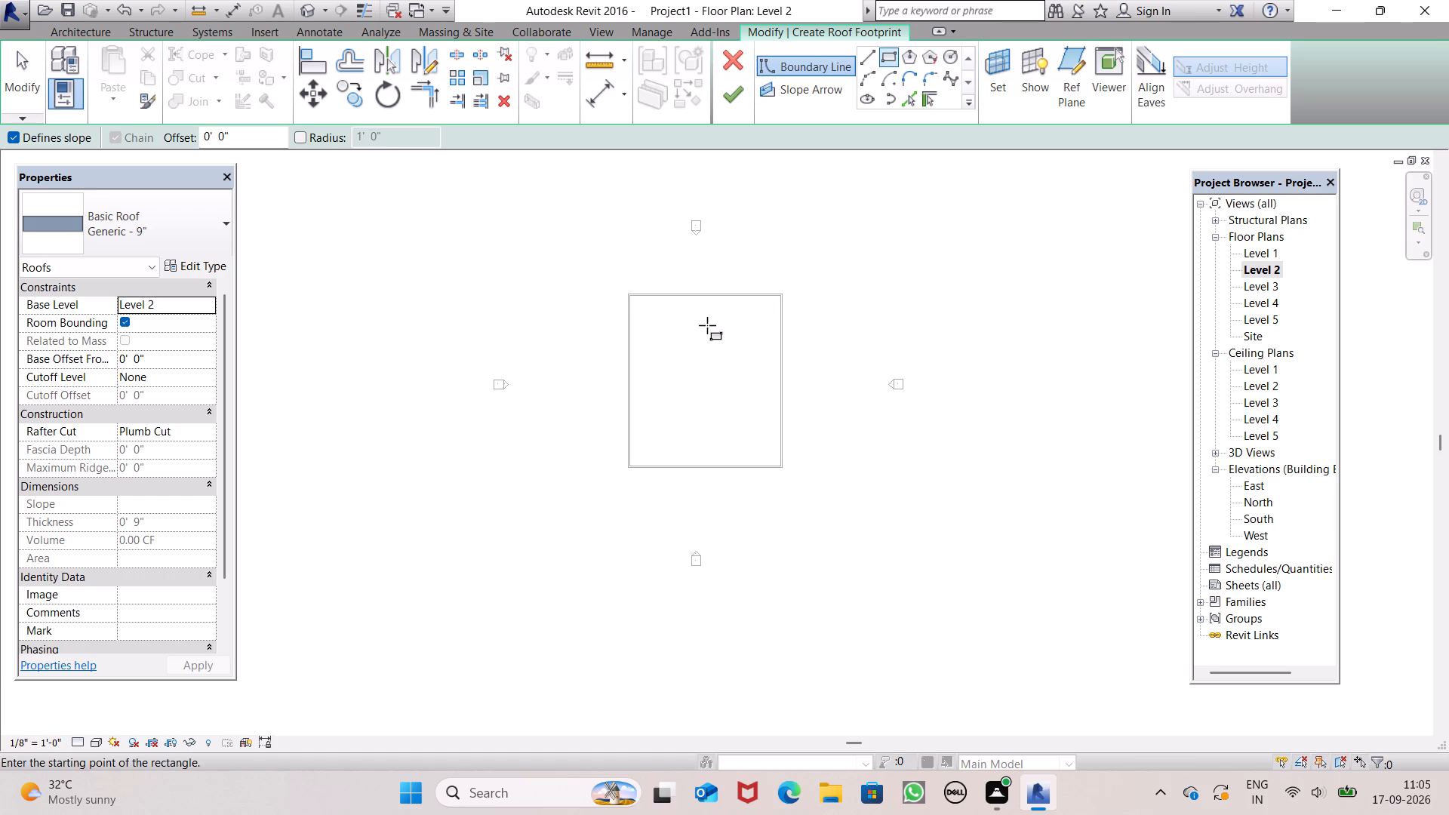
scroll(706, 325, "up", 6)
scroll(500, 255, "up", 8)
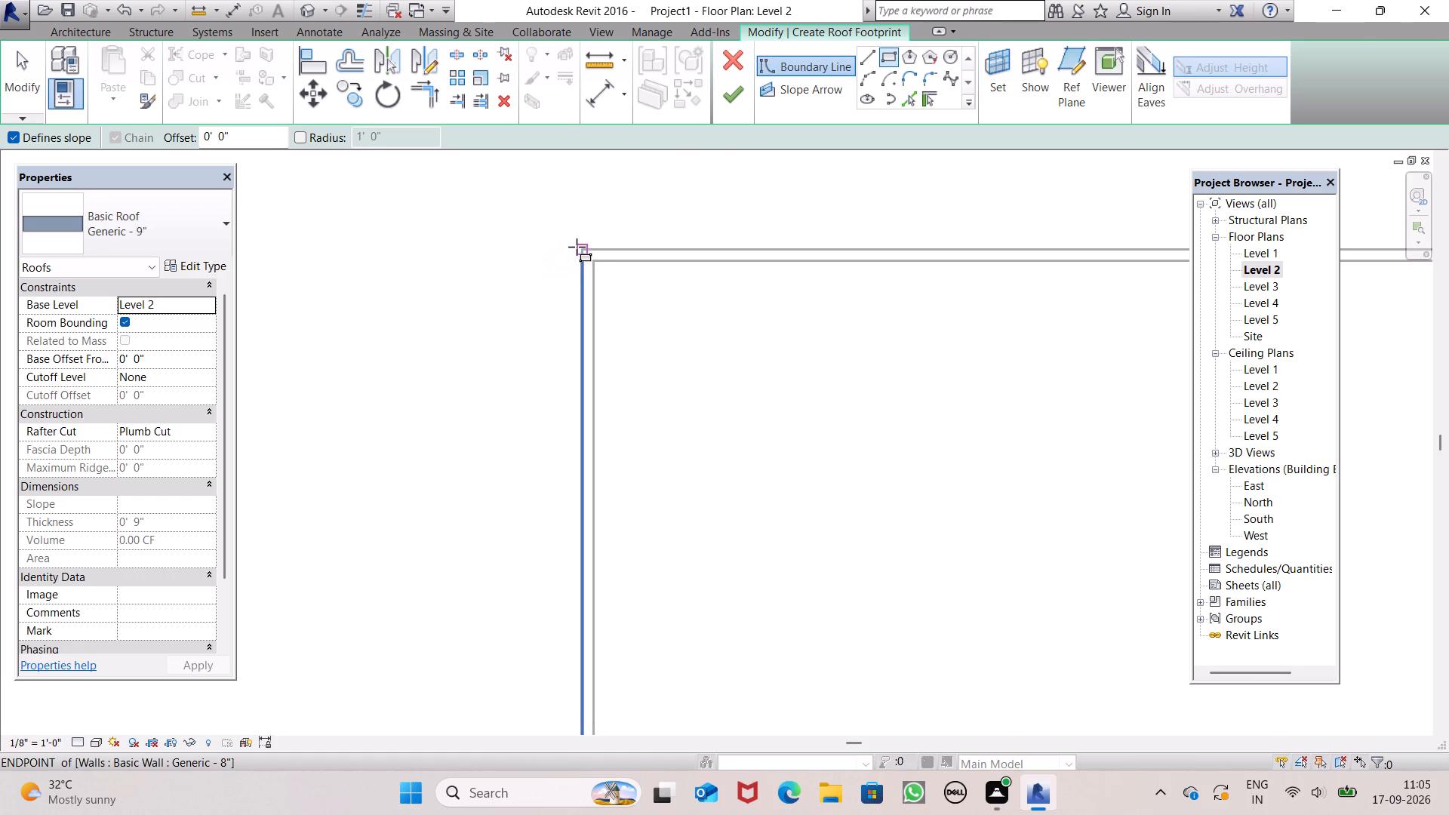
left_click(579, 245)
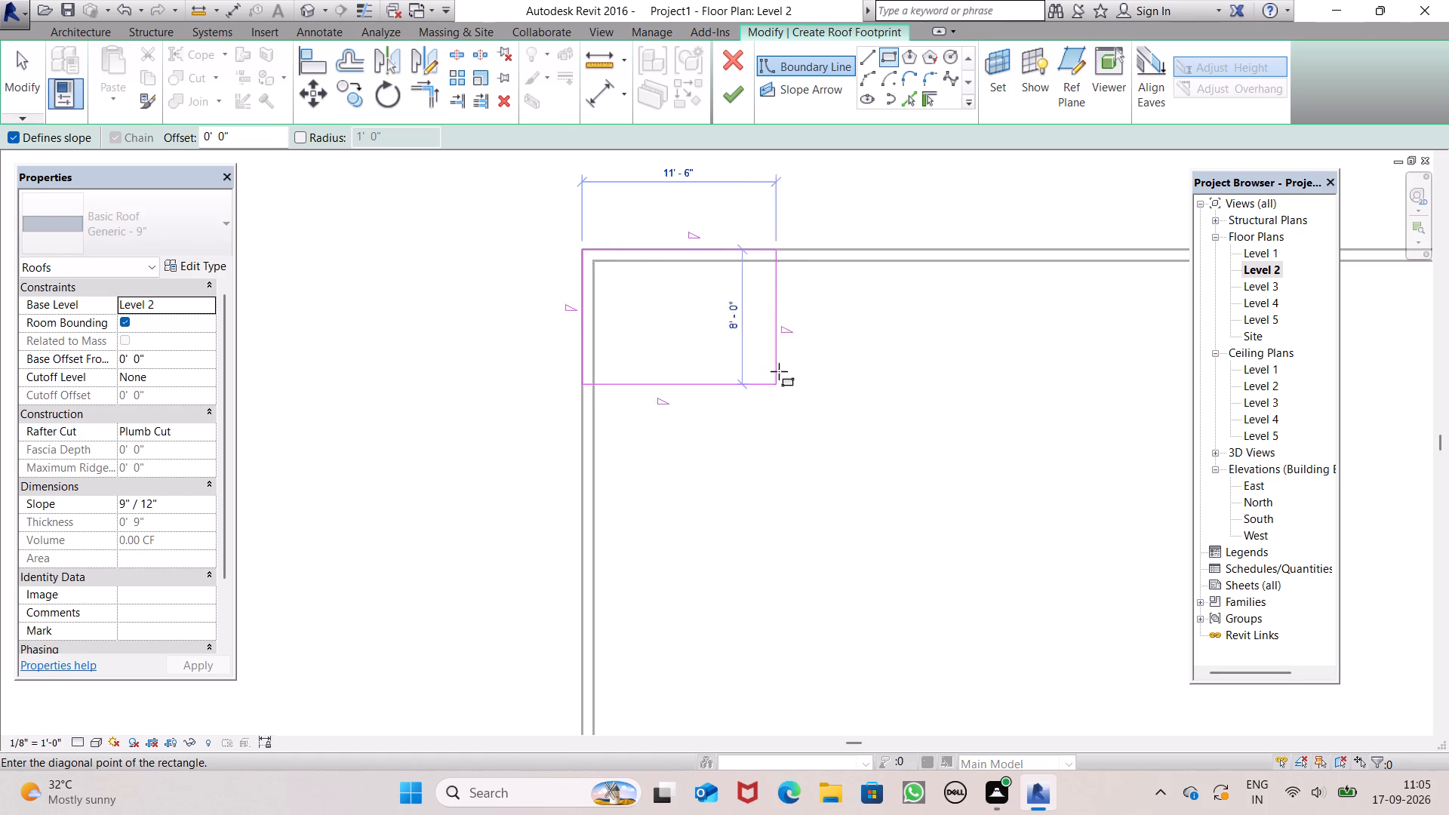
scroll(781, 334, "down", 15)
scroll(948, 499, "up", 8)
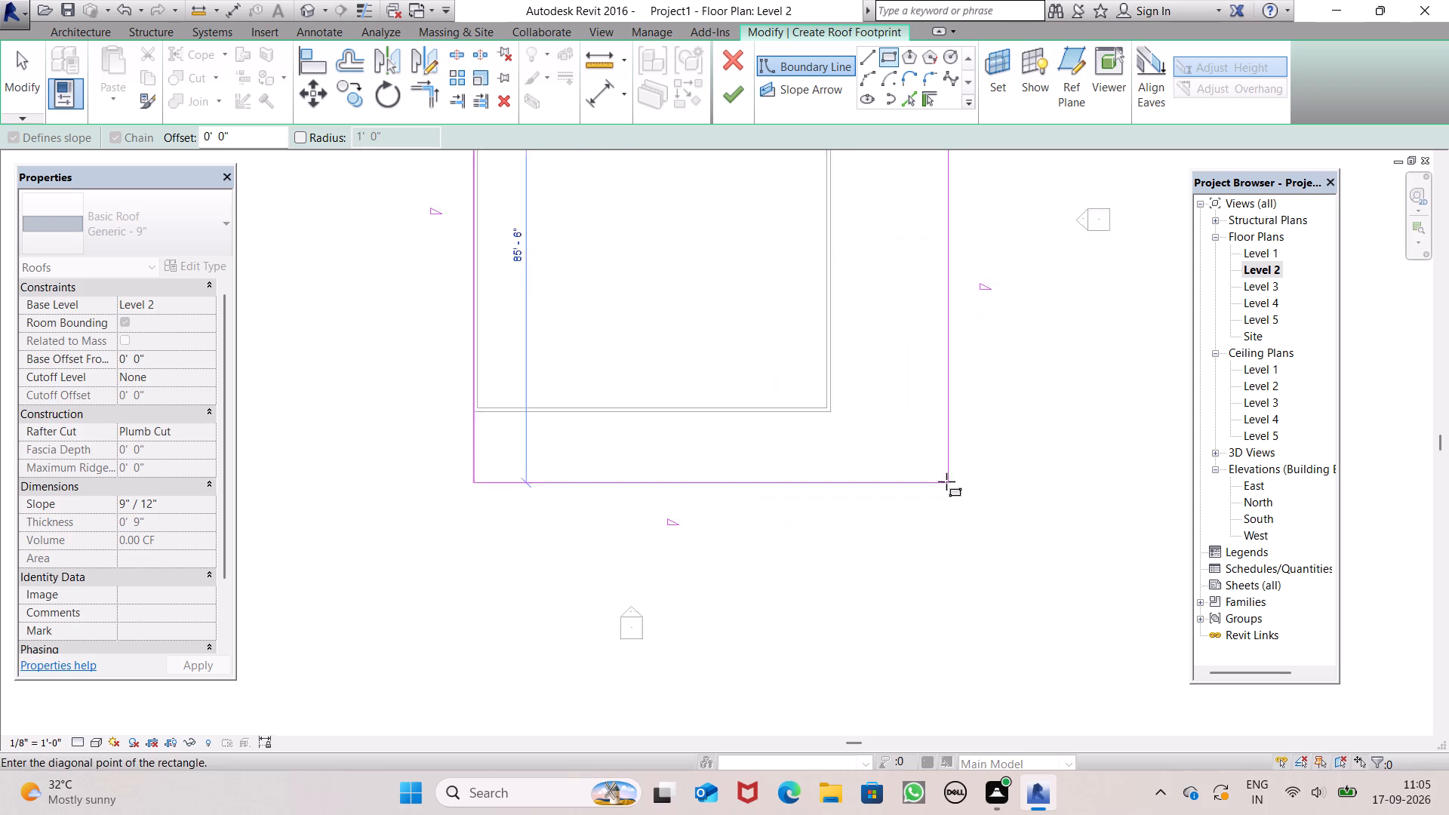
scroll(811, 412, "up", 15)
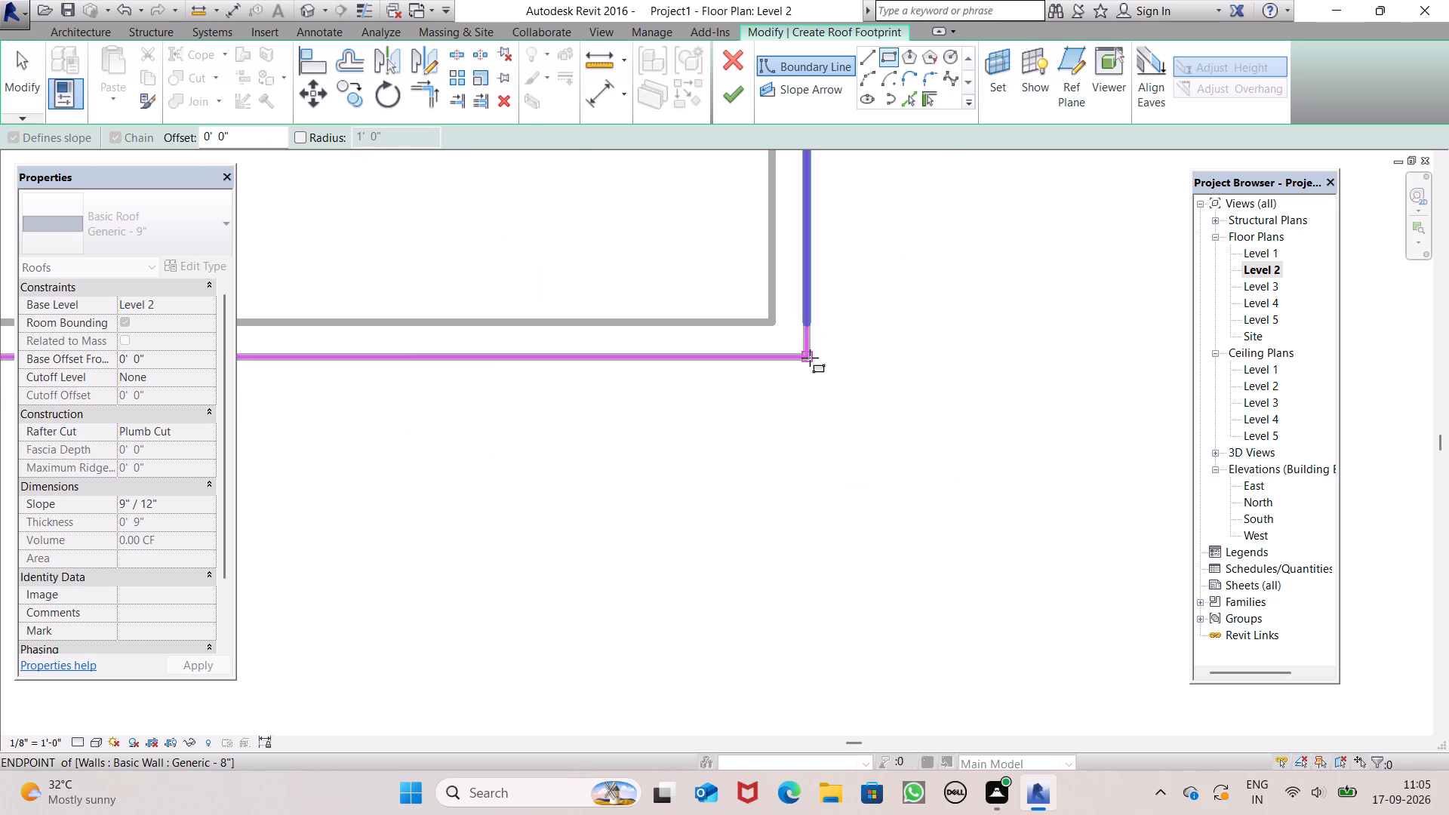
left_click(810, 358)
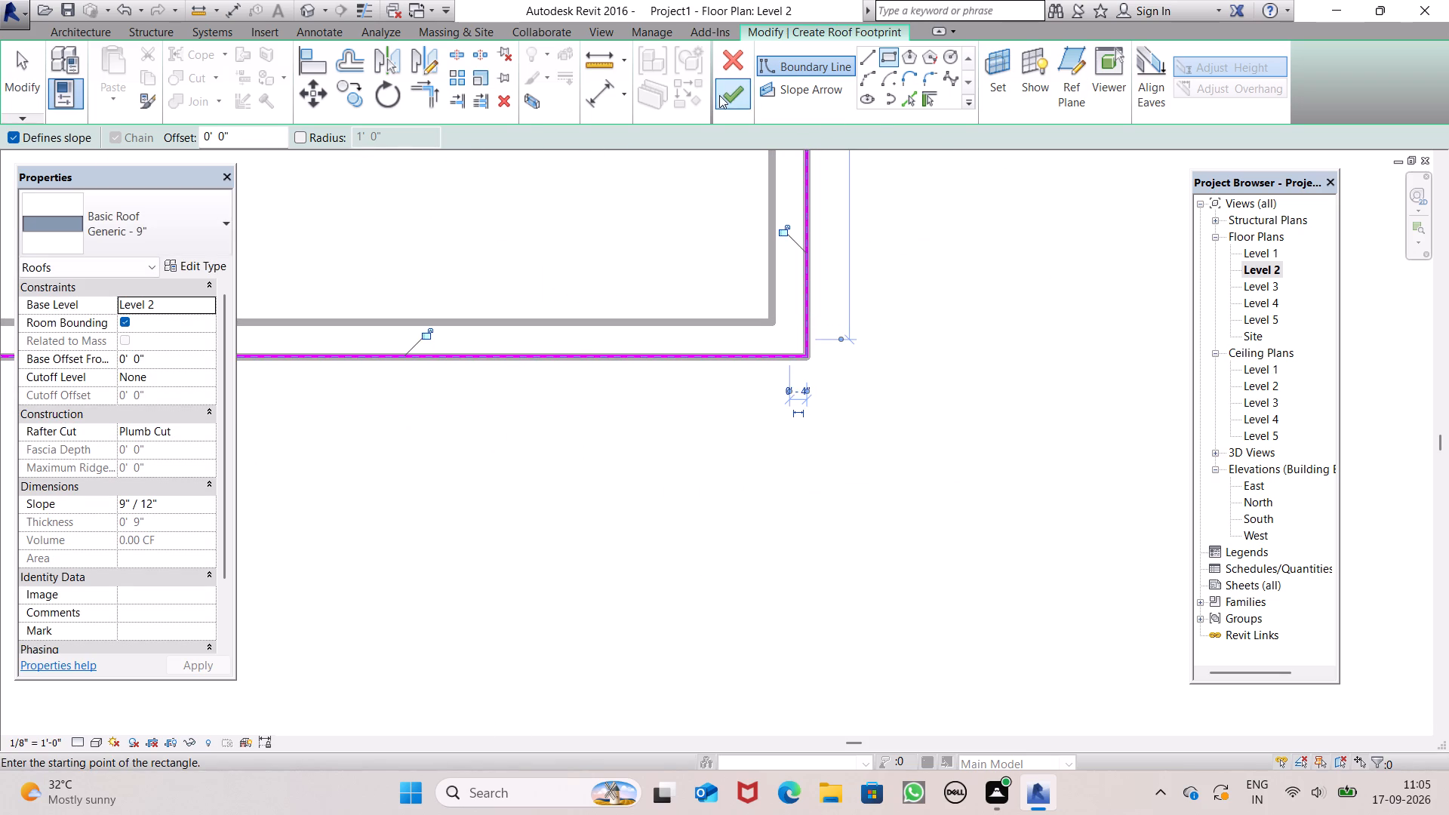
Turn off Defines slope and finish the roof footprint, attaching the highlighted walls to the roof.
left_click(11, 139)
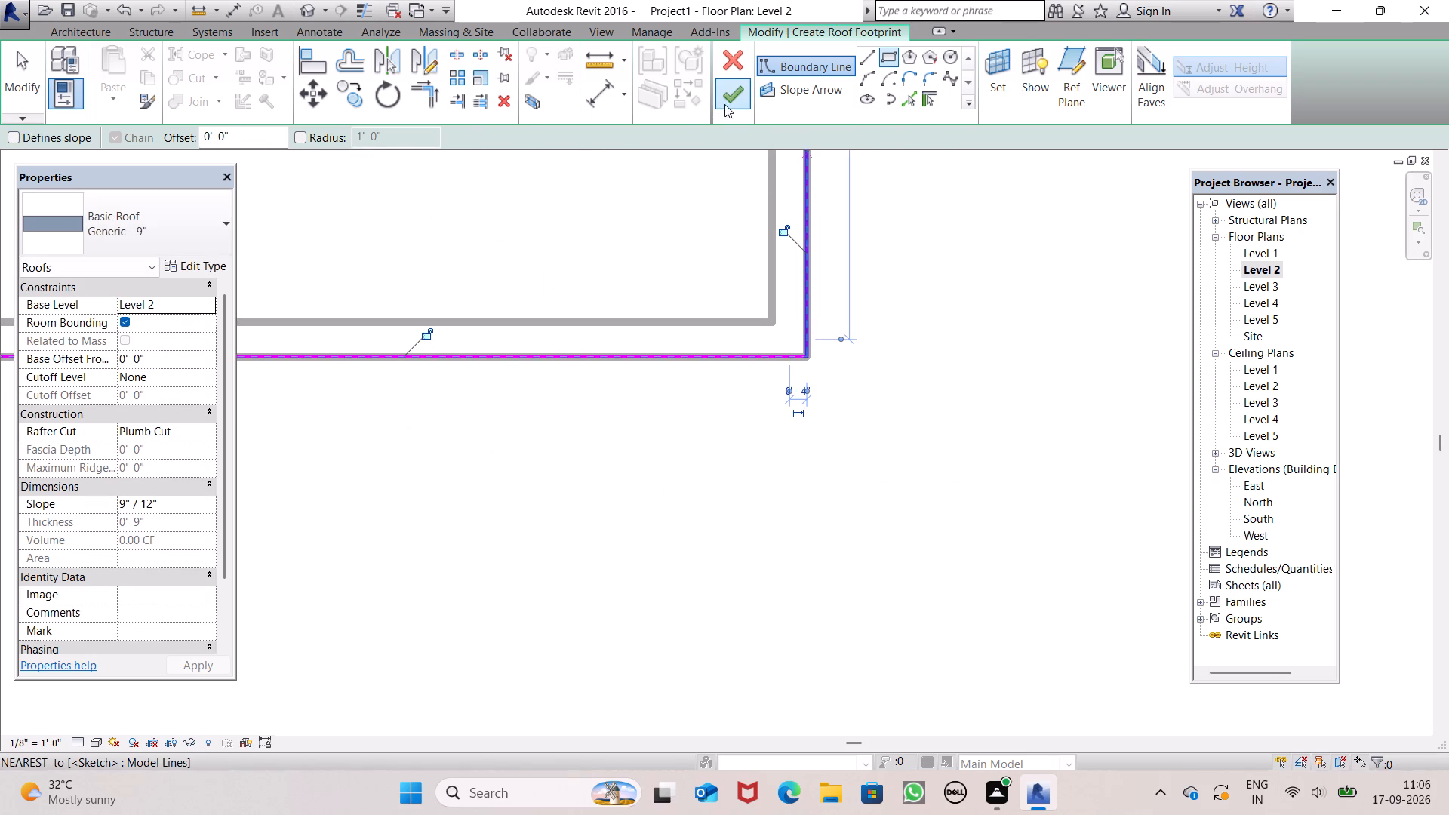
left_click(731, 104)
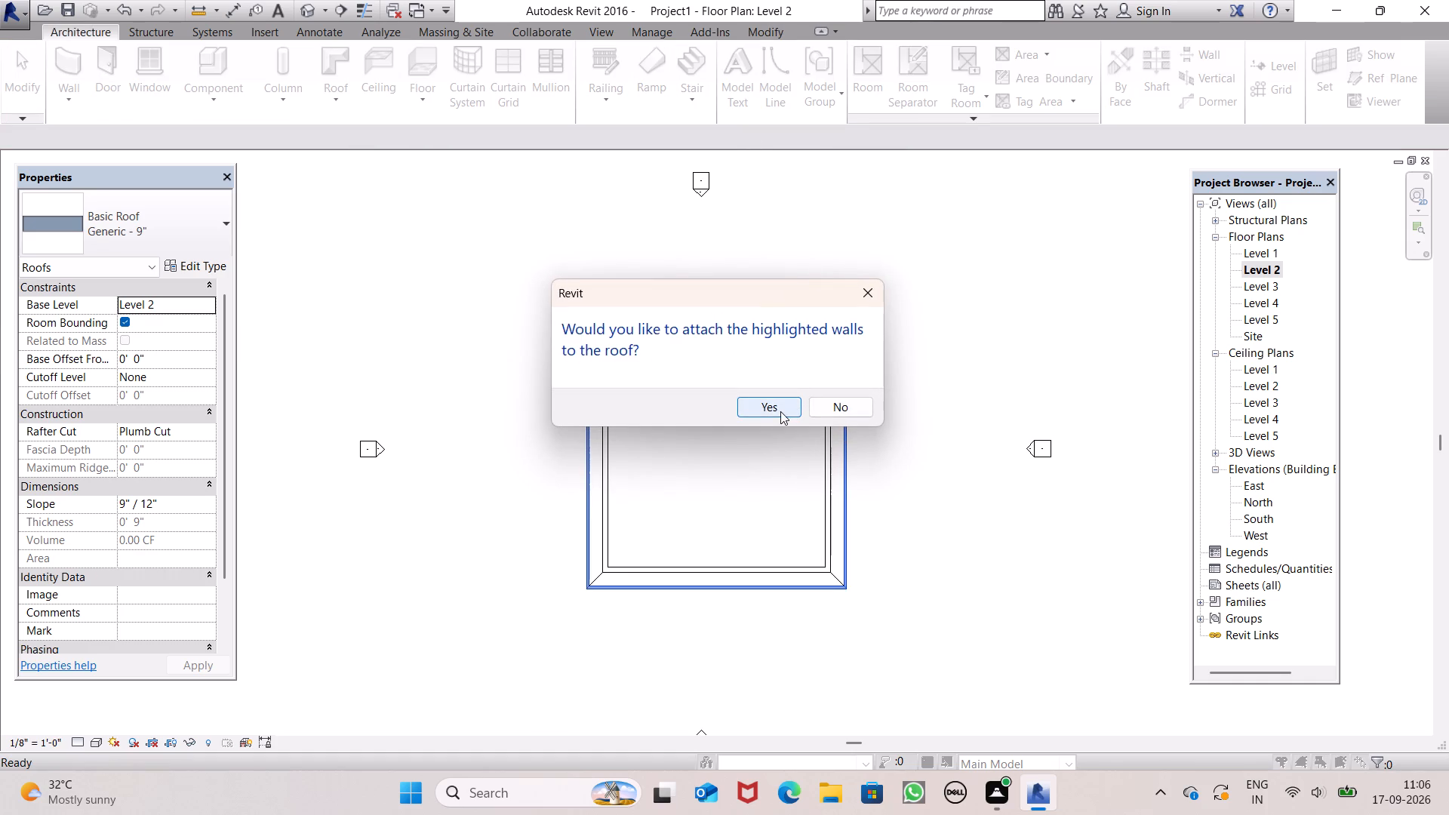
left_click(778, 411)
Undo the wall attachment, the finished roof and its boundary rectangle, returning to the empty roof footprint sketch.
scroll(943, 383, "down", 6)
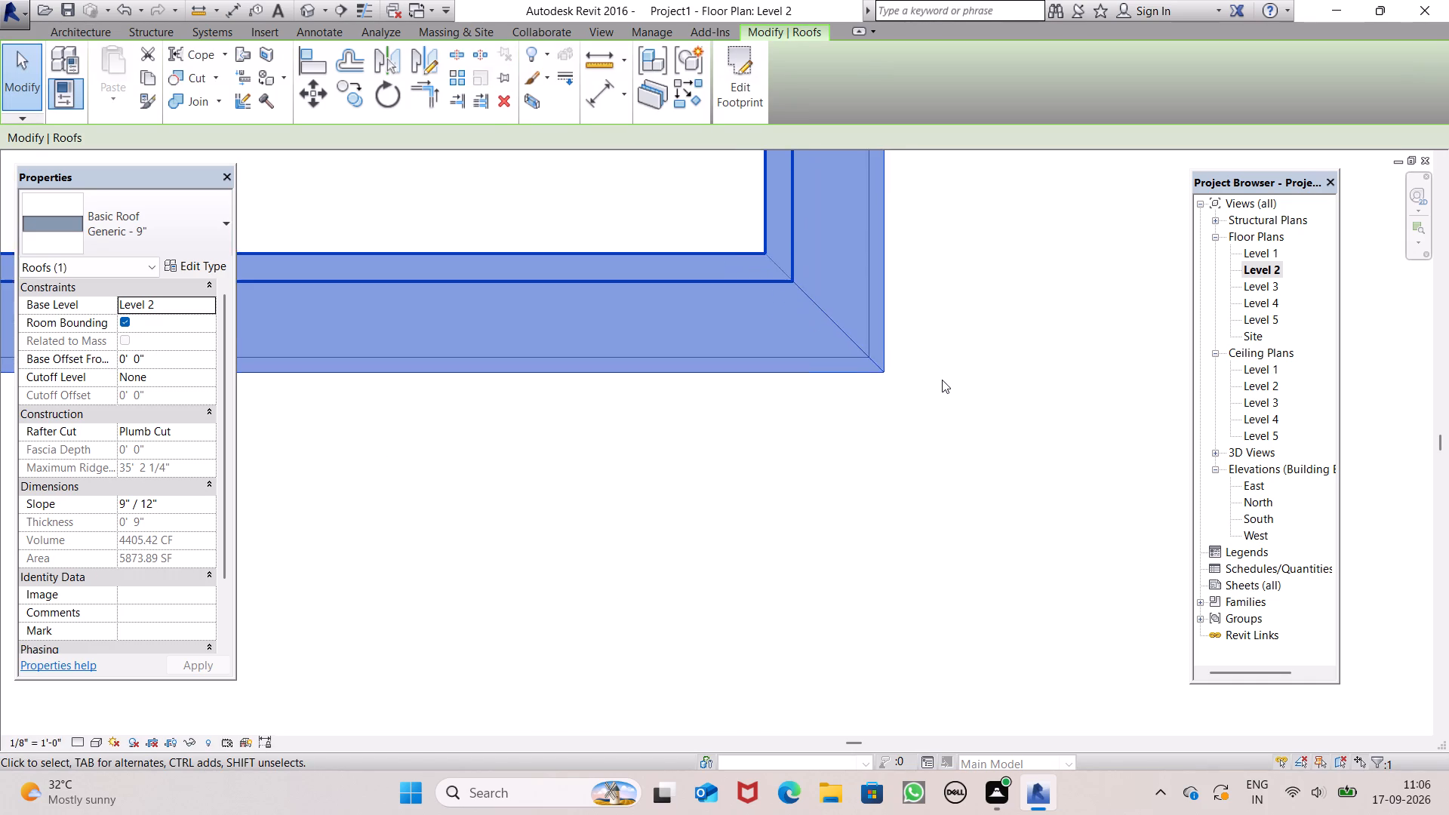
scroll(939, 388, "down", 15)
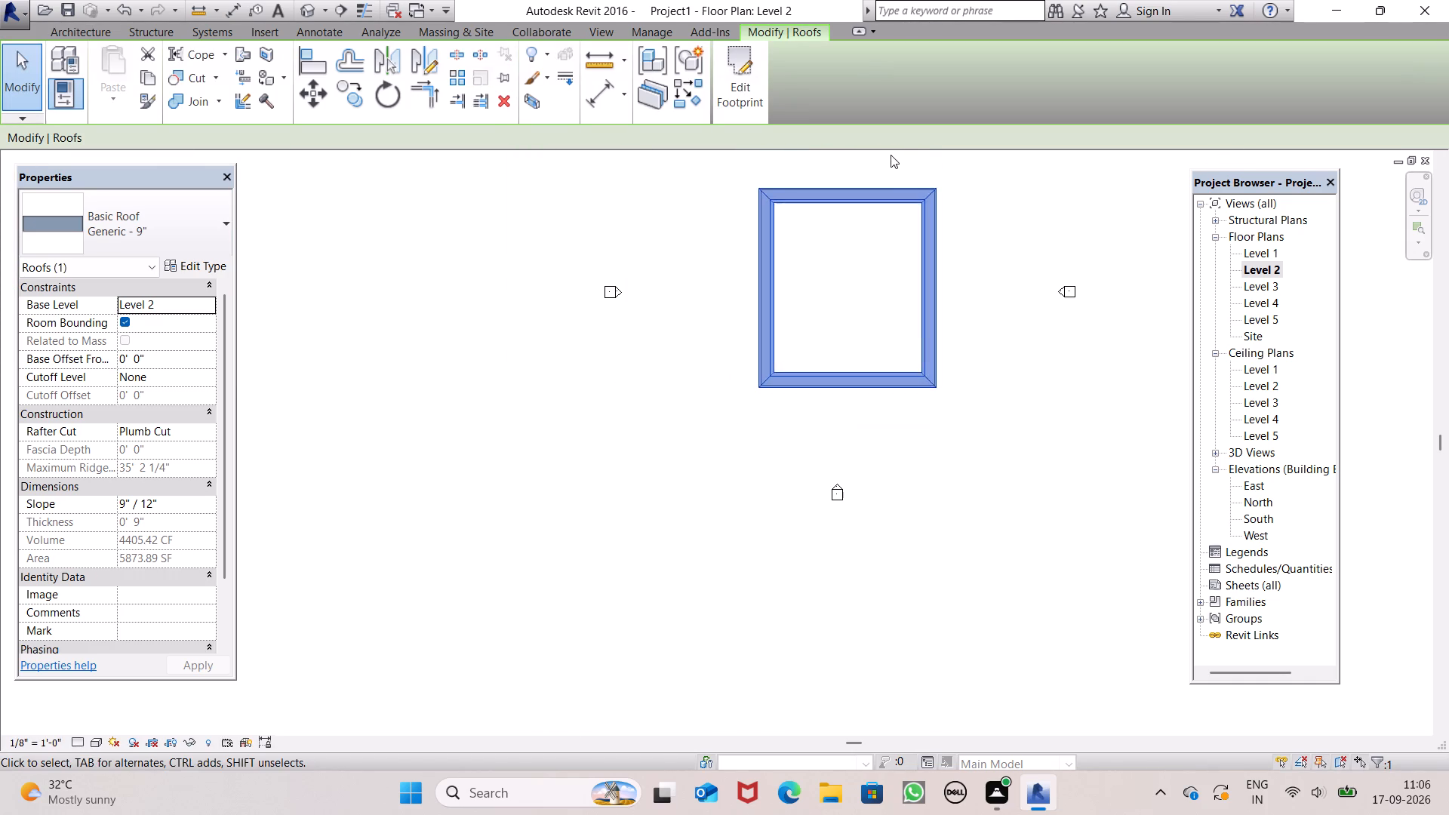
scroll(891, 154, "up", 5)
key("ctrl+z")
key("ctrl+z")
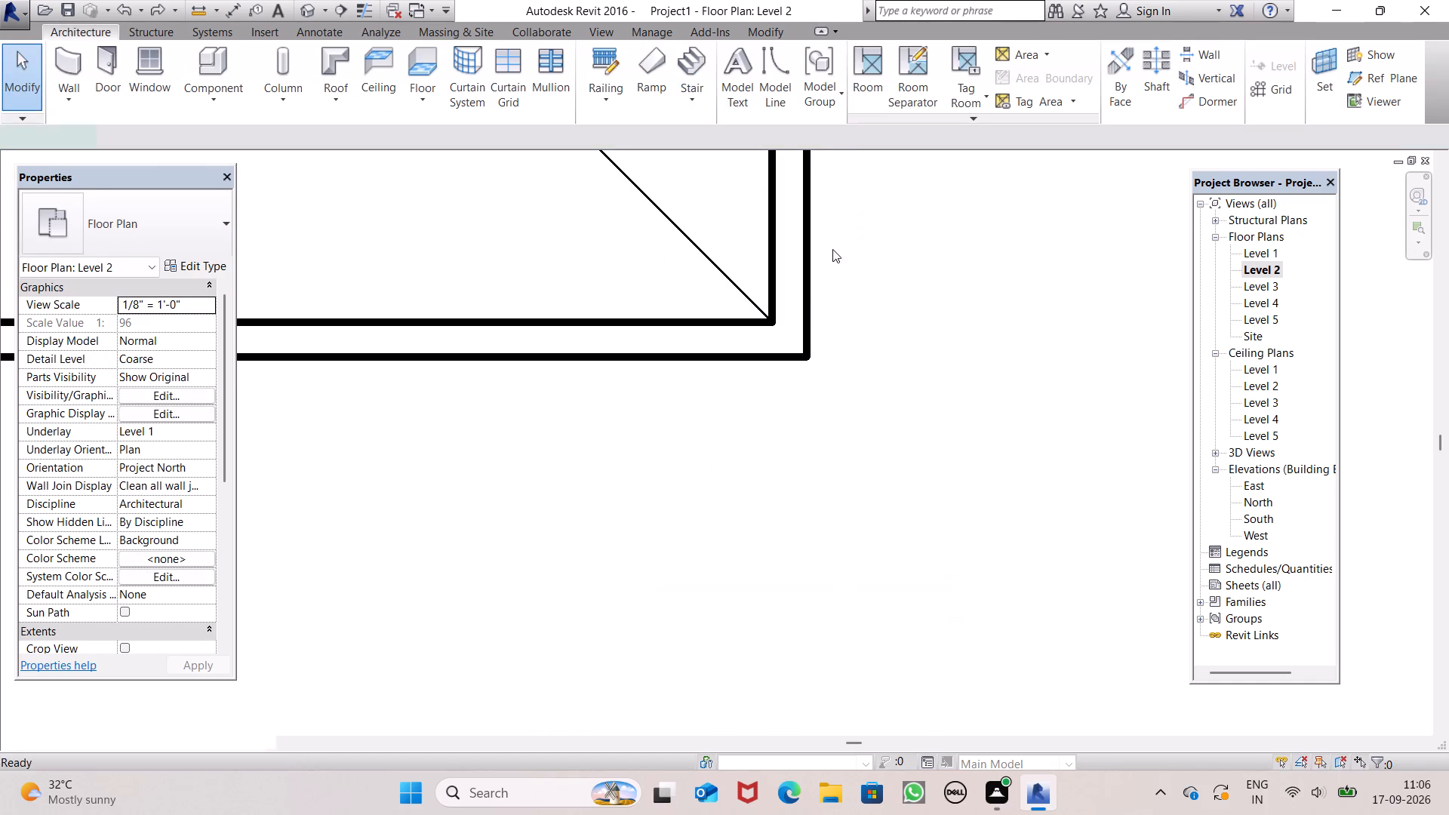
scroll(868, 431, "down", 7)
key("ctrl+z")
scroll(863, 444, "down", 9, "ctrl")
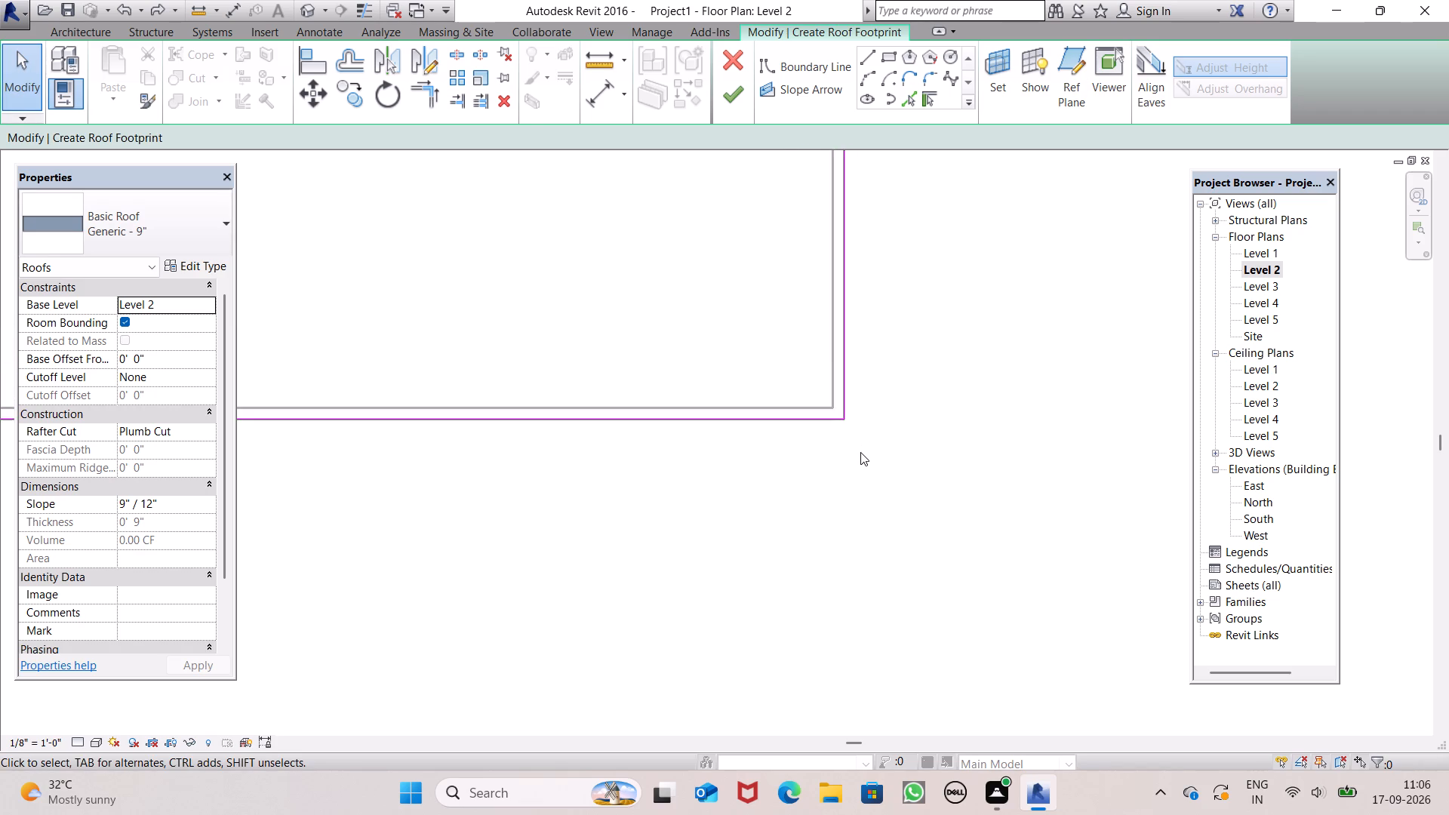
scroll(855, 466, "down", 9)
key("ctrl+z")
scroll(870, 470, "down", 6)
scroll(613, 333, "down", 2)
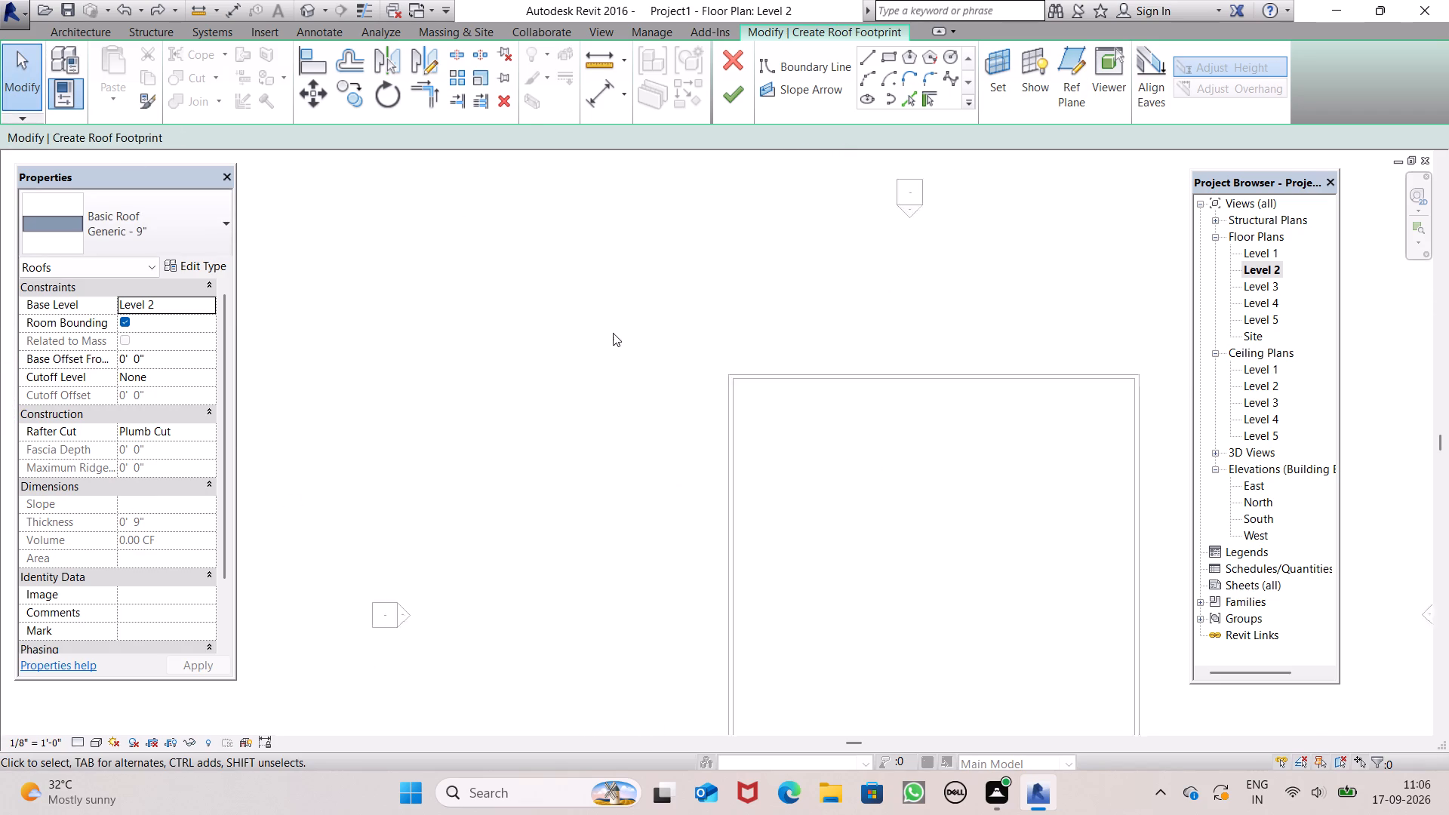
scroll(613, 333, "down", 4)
Sketch a rectangular roof boundary between opposite outer corners of the walls, with Defines slope off.
left_click(885, 53)
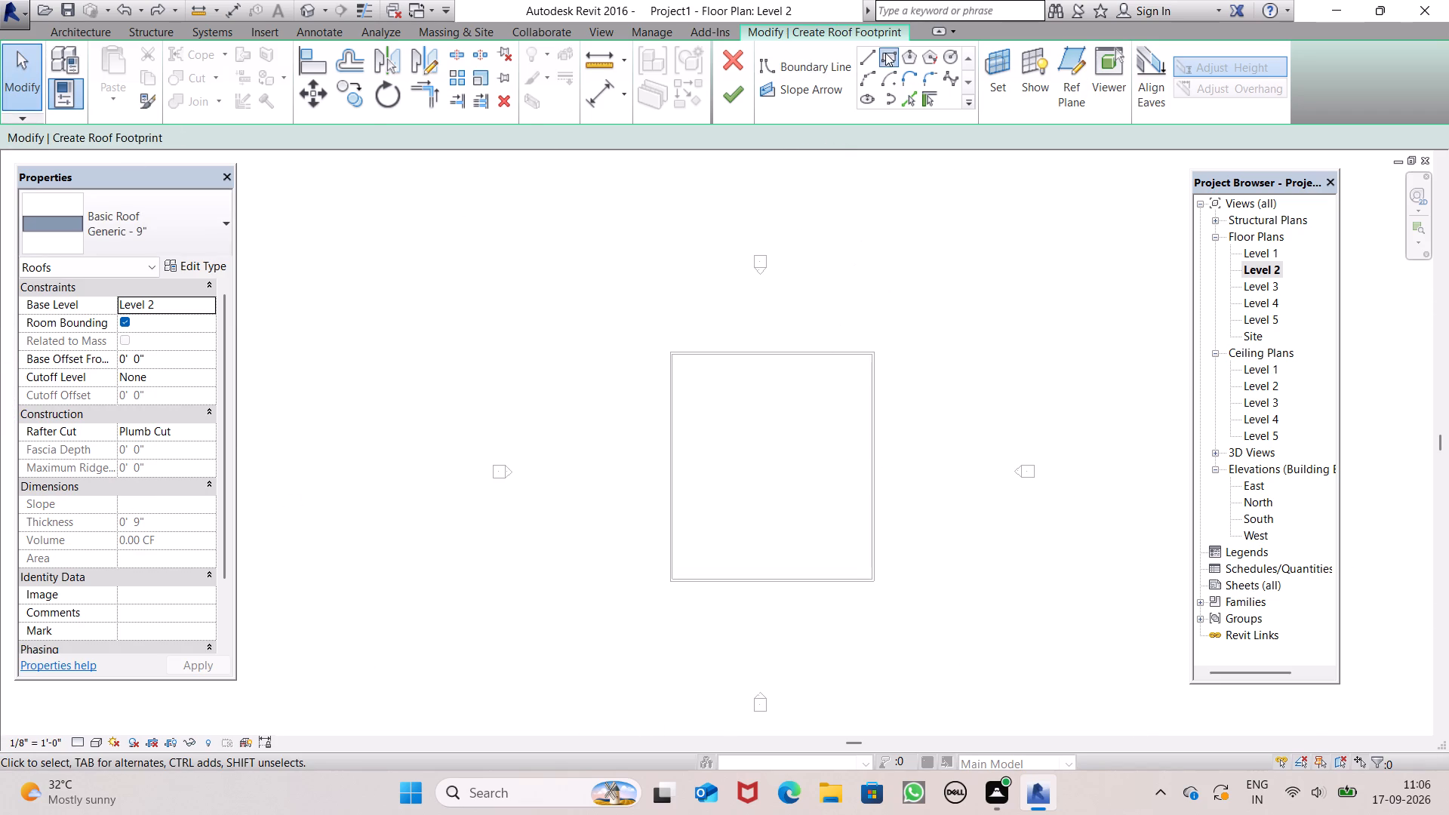
left_click(14, 125)
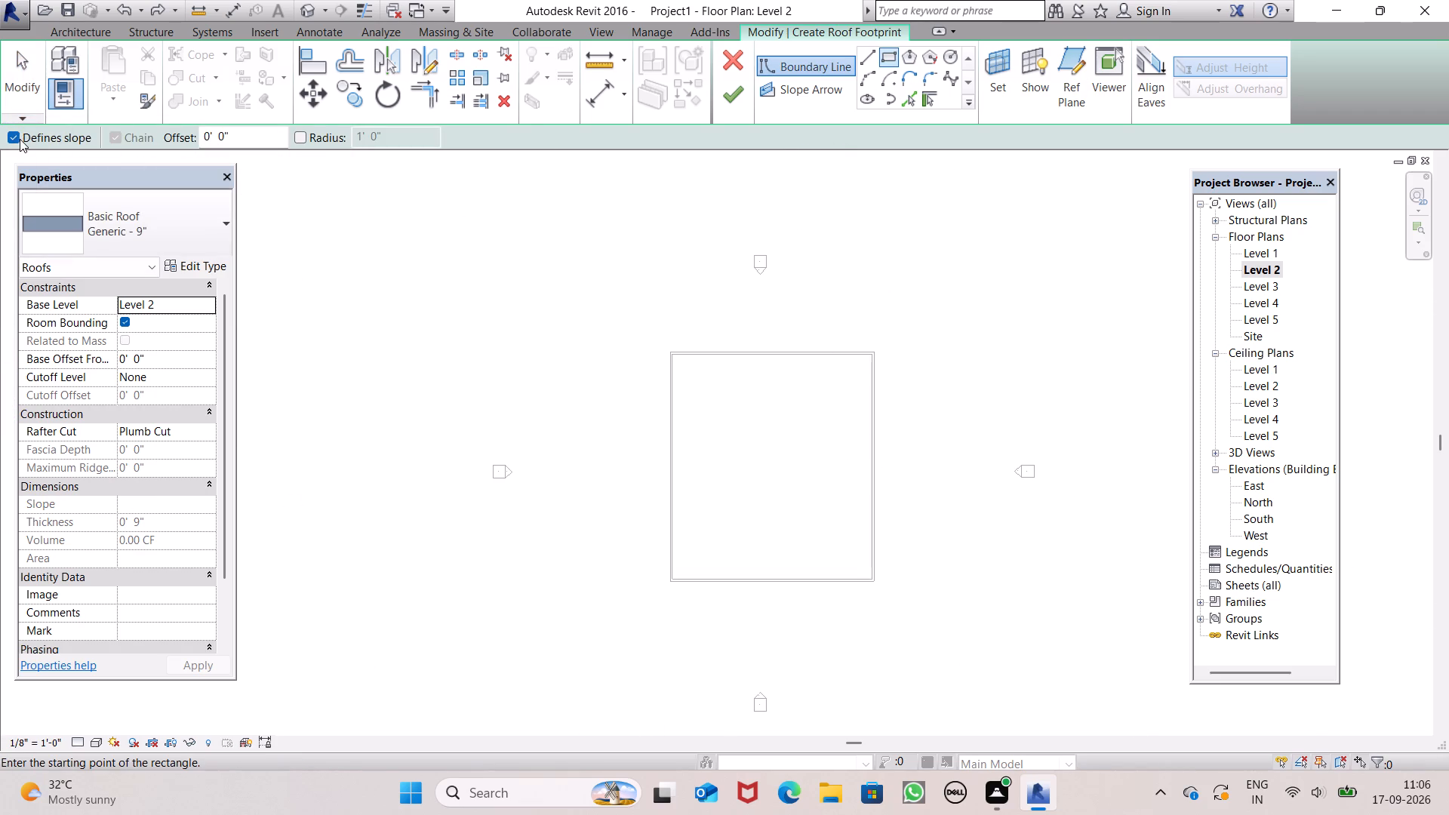
left_click(11, 139)
scroll(971, 629, "up", 1)
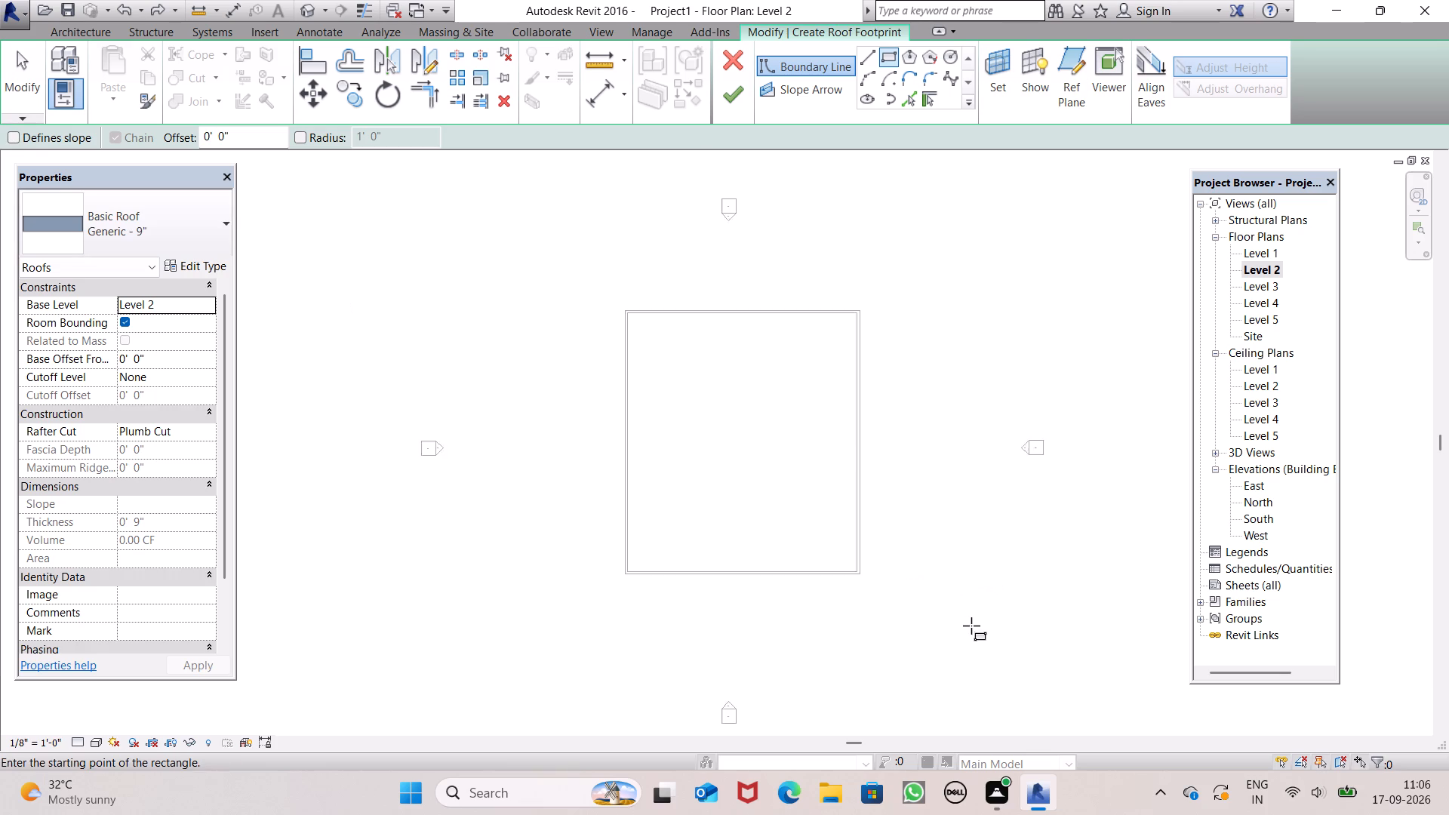
scroll(971, 626, "up", 1)
scroll(559, 260, "up", 13)
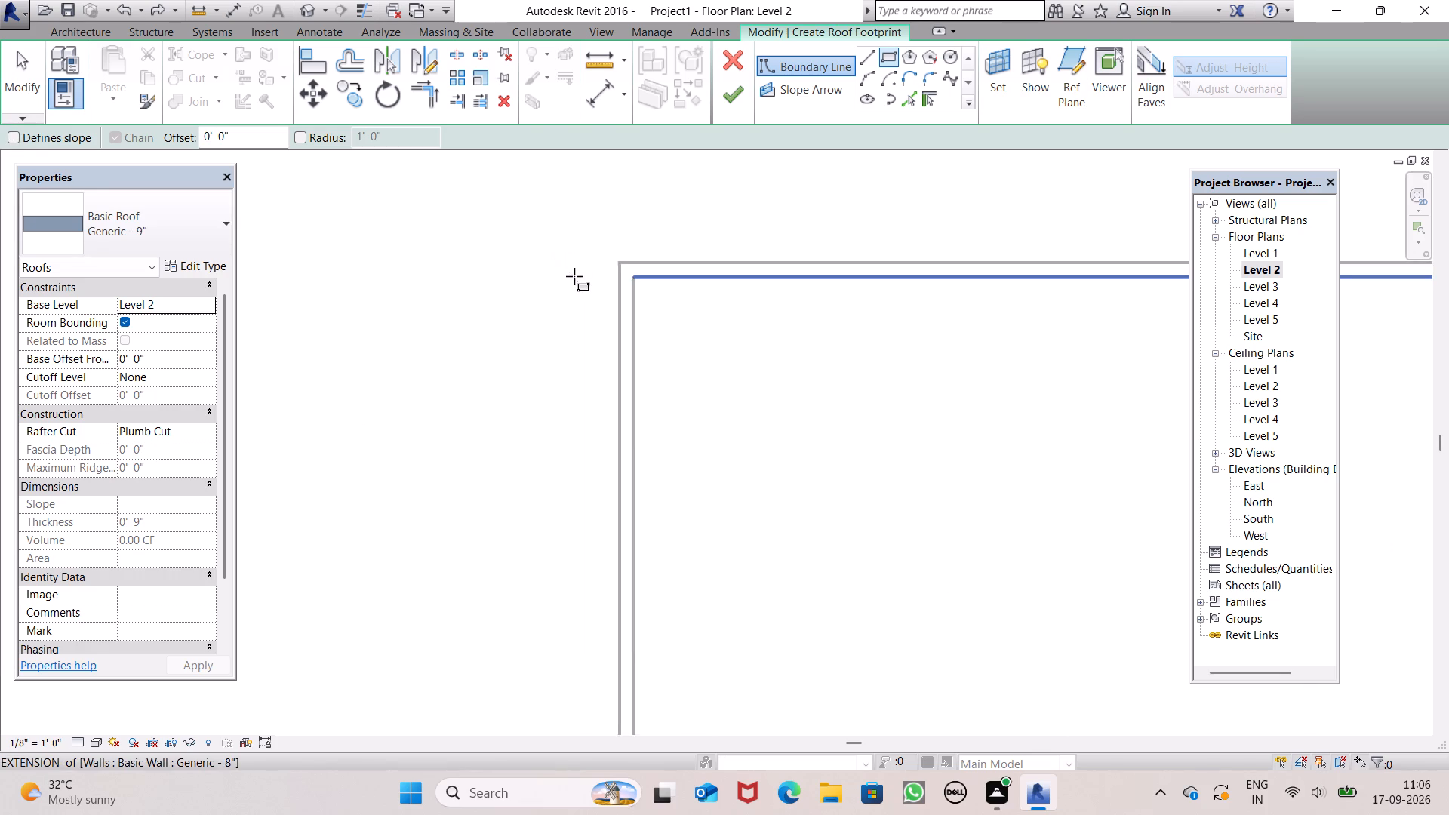
left_click(629, 263)
scroll(942, 527, "down", 7)
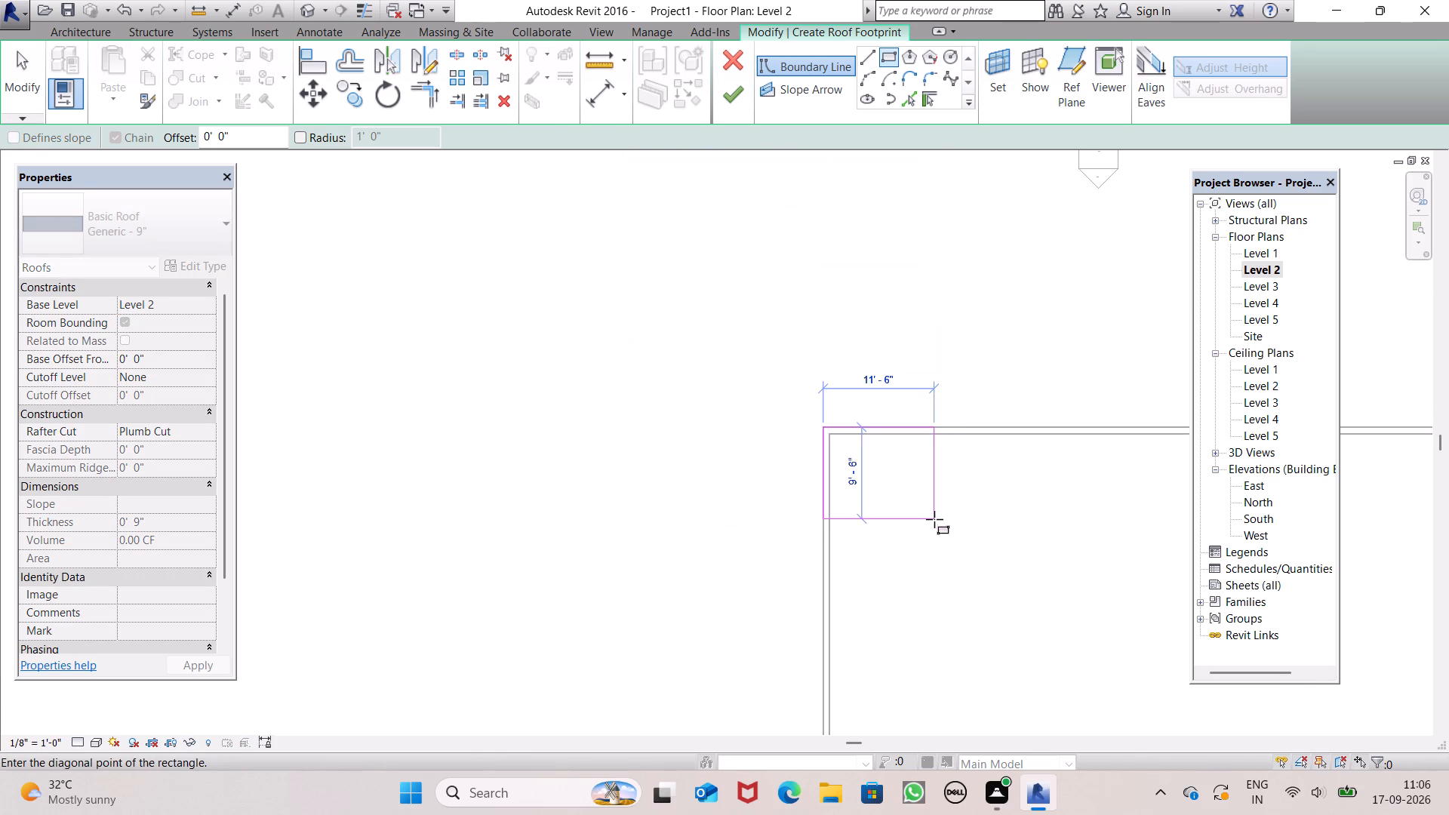
scroll(930, 512, "down", 15)
scroll(840, 444, "down", 6)
scroll(901, 514, "up", 14)
scroll(842, 379, "up", 8)
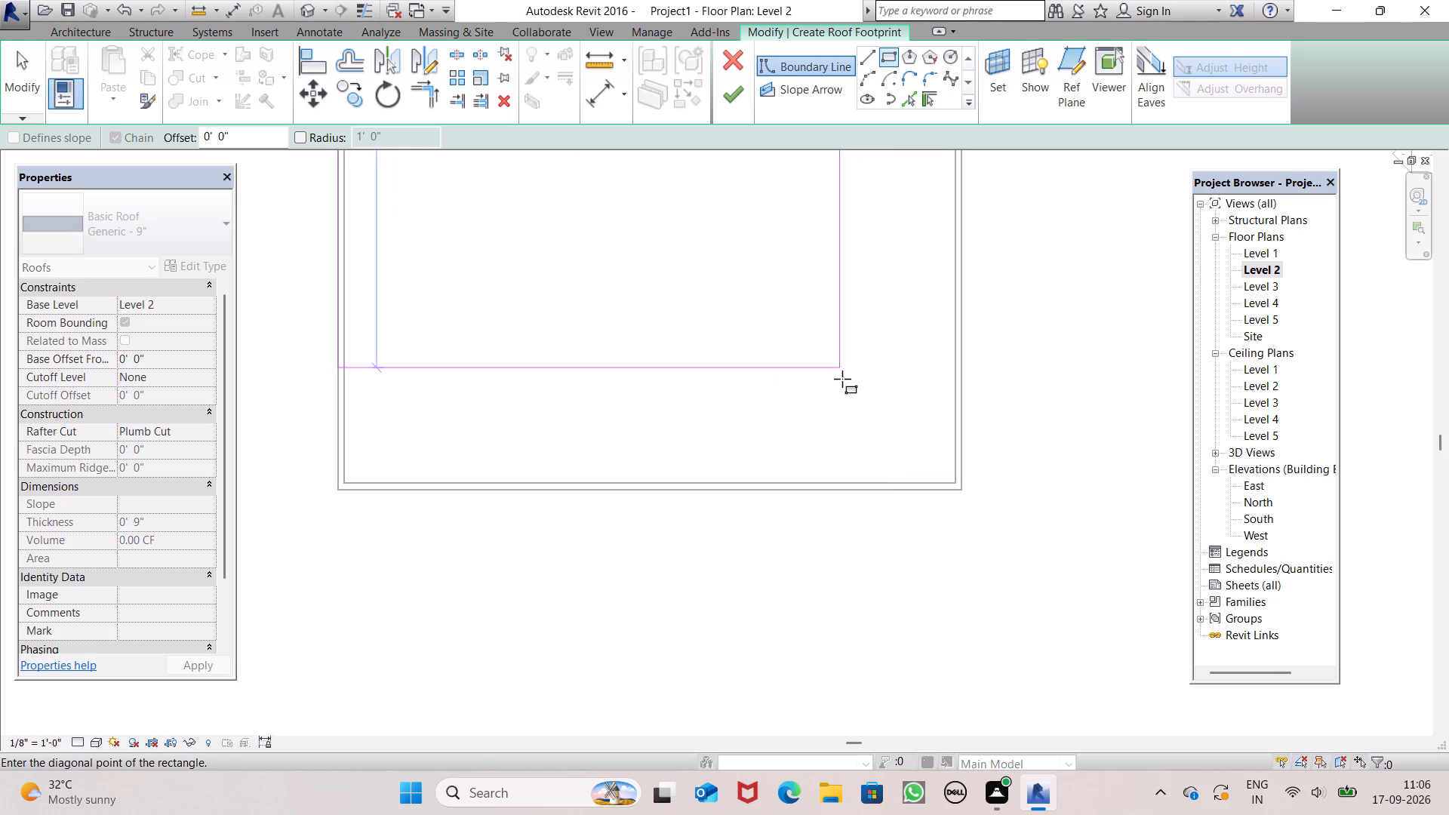
scroll(942, 484, "up", 8)
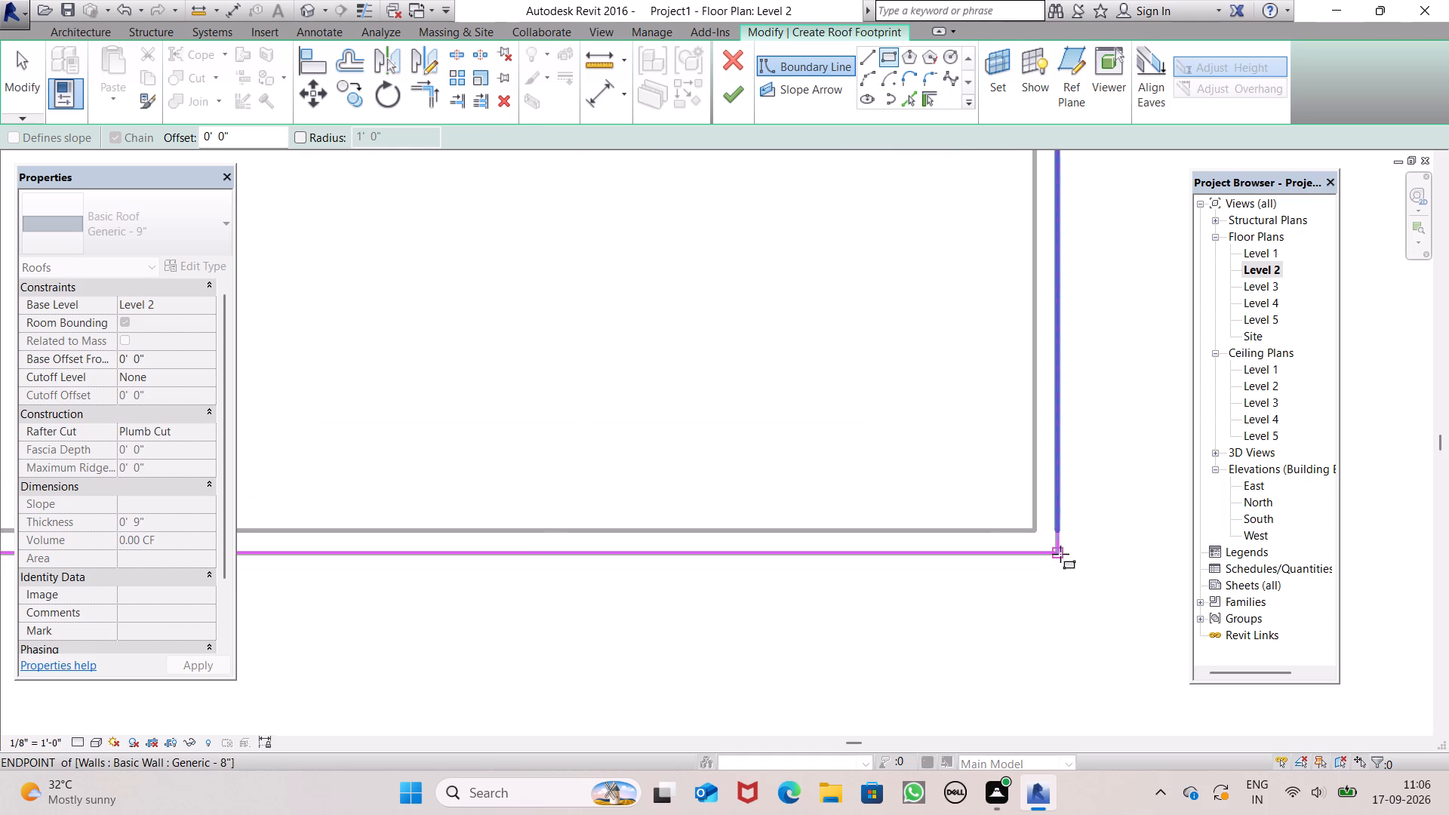
left_click(1060, 552)
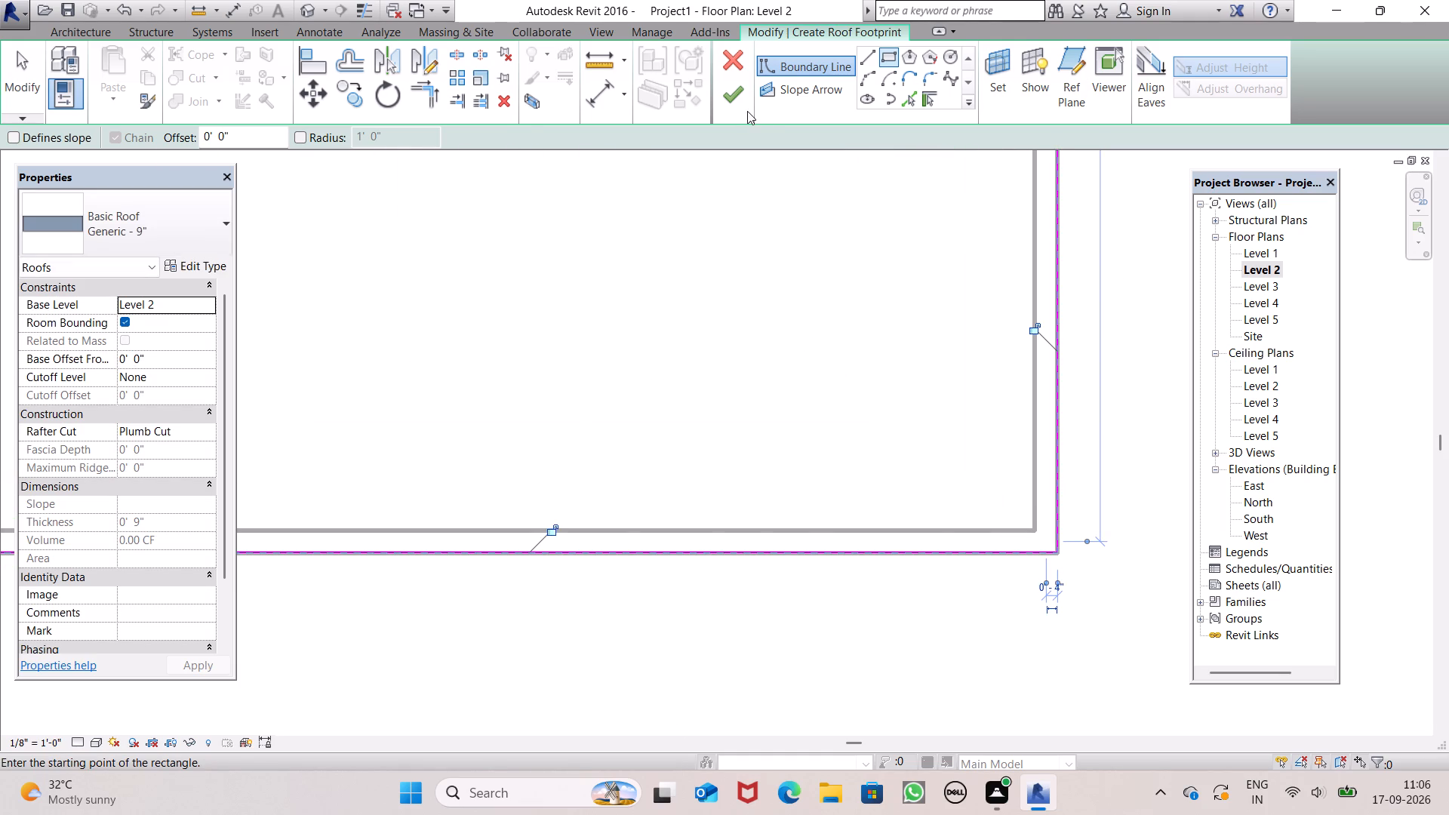
Finish the roof footprint, attach the highlighted walls to the roof, and clear the roof selection.
left_click(734, 101)
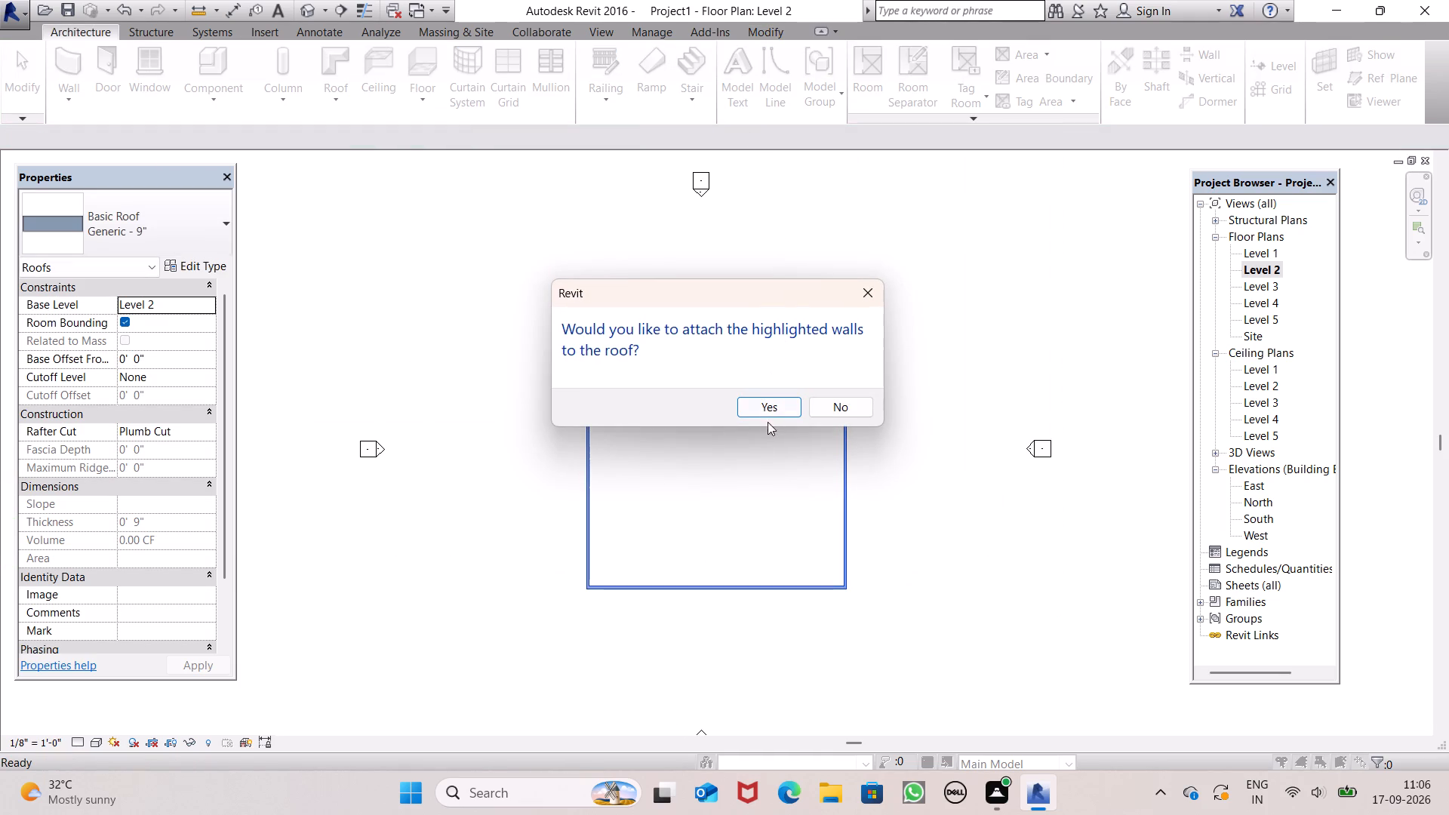
left_click(770, 409)
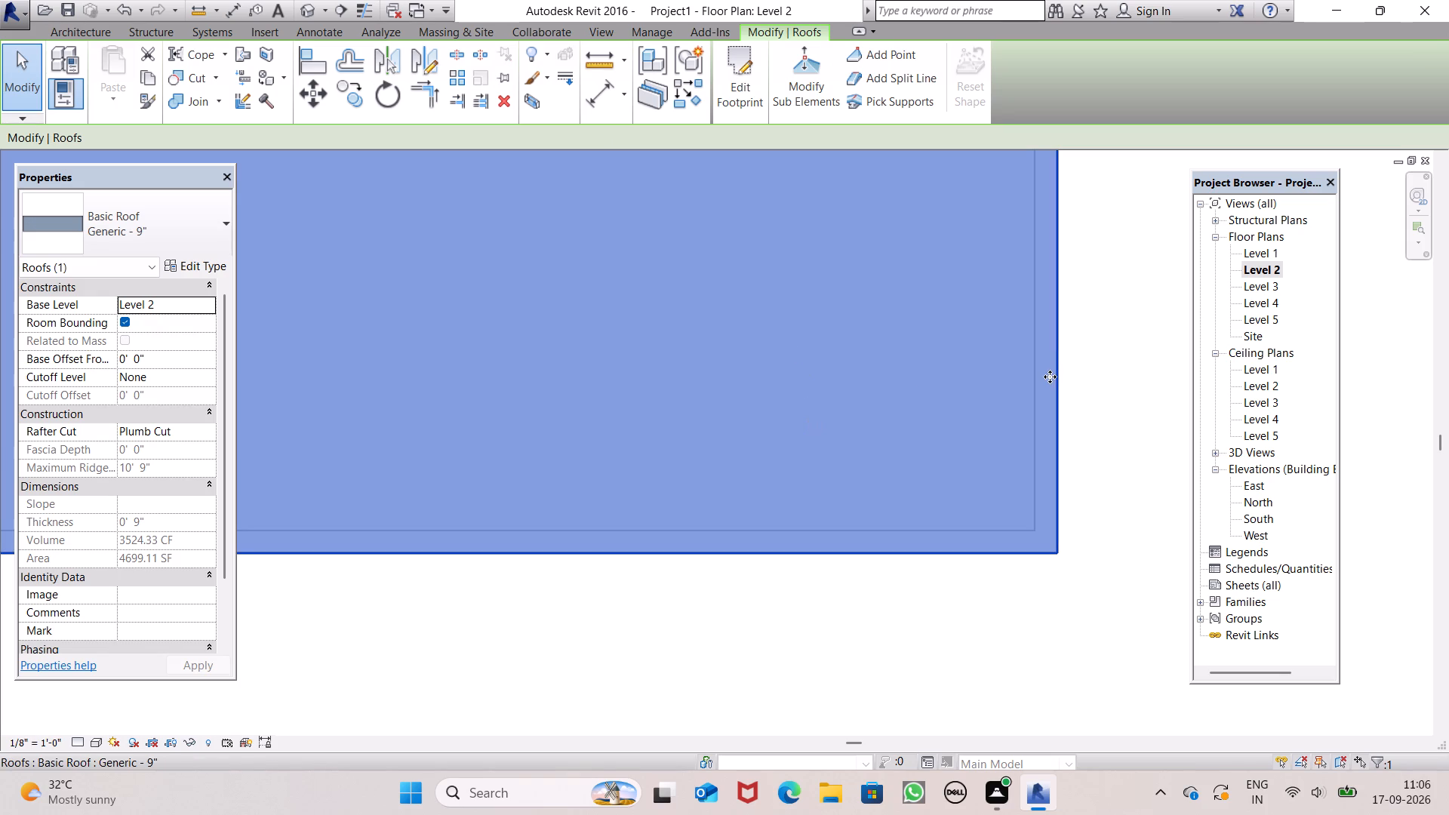
scroll(491, 297, "down", 14)
scroll(576, 364, "down", 9)
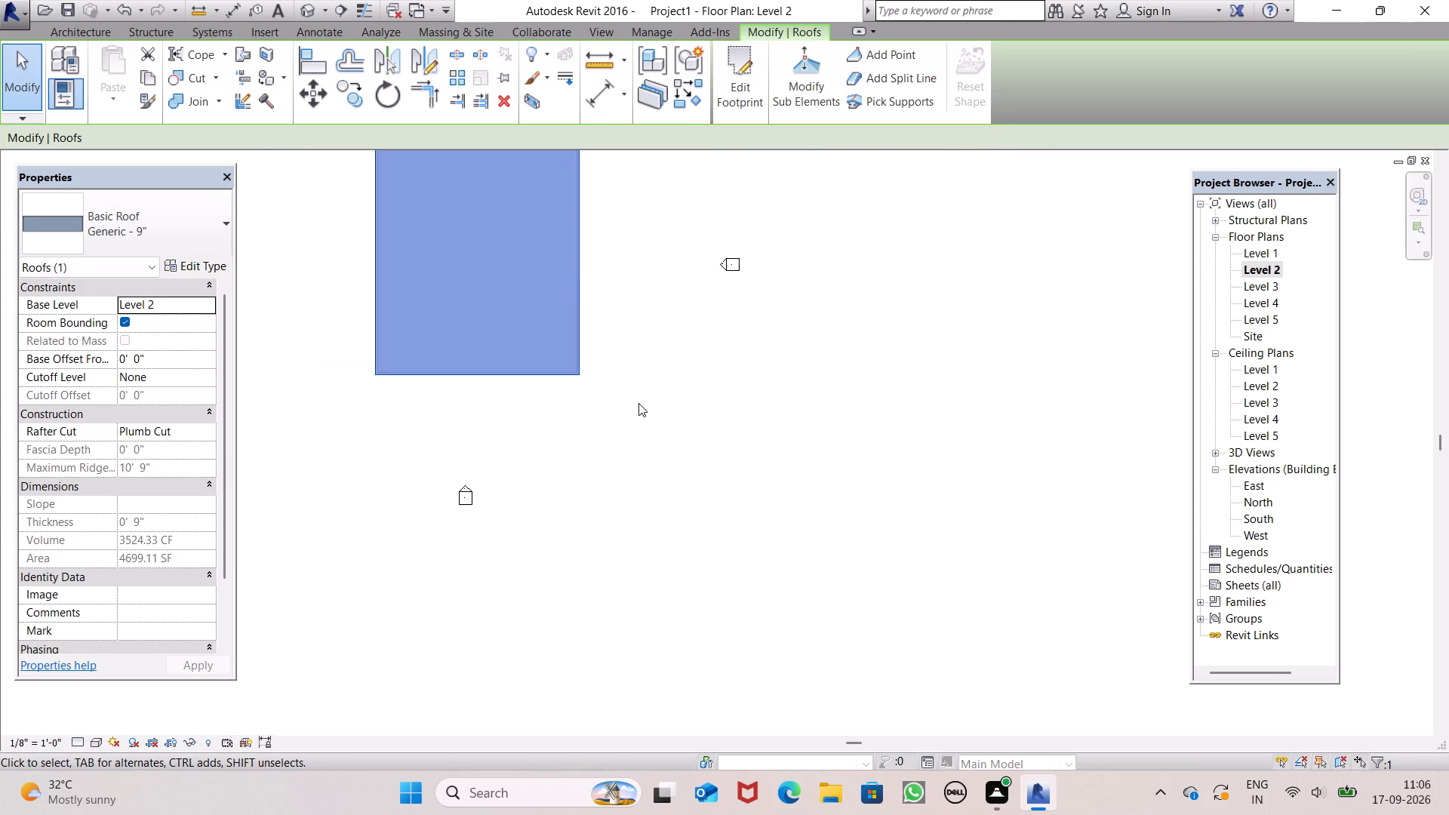
scroll(488, 269, "up", 7)
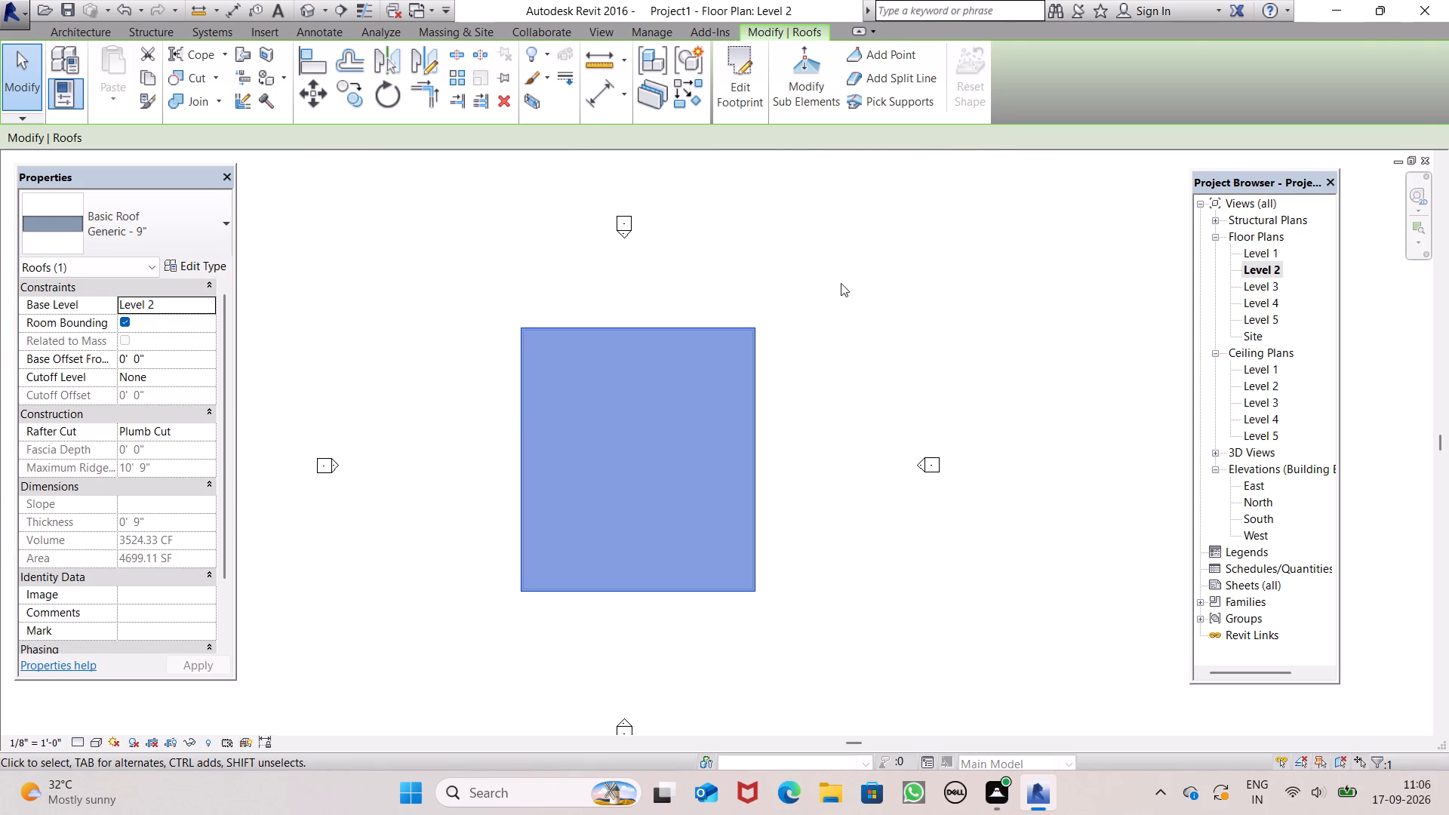
left_click(849, 303)
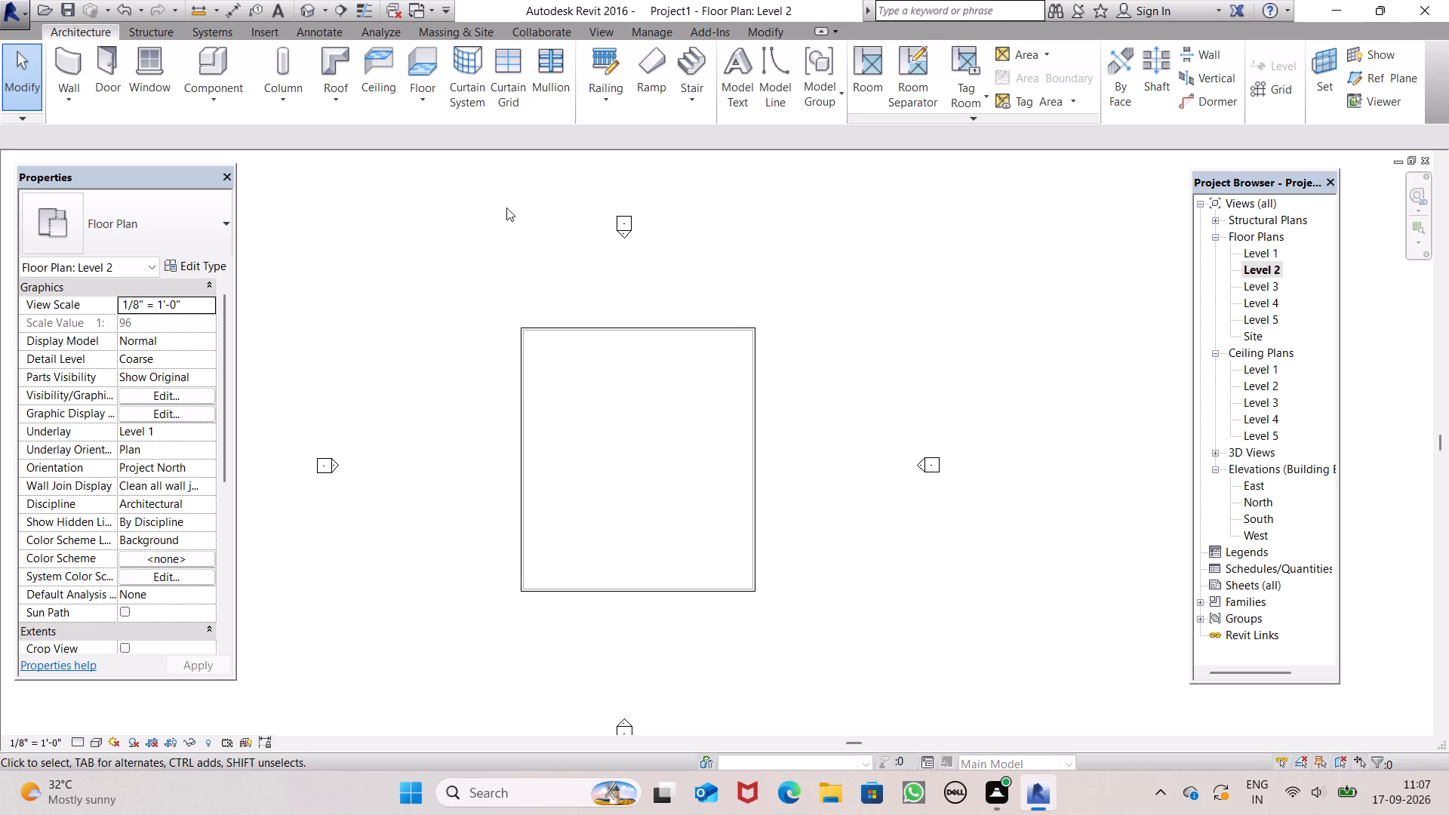
Examine the flat roof and attached walls from several angles in the 3D view.
left_click(308, 17)
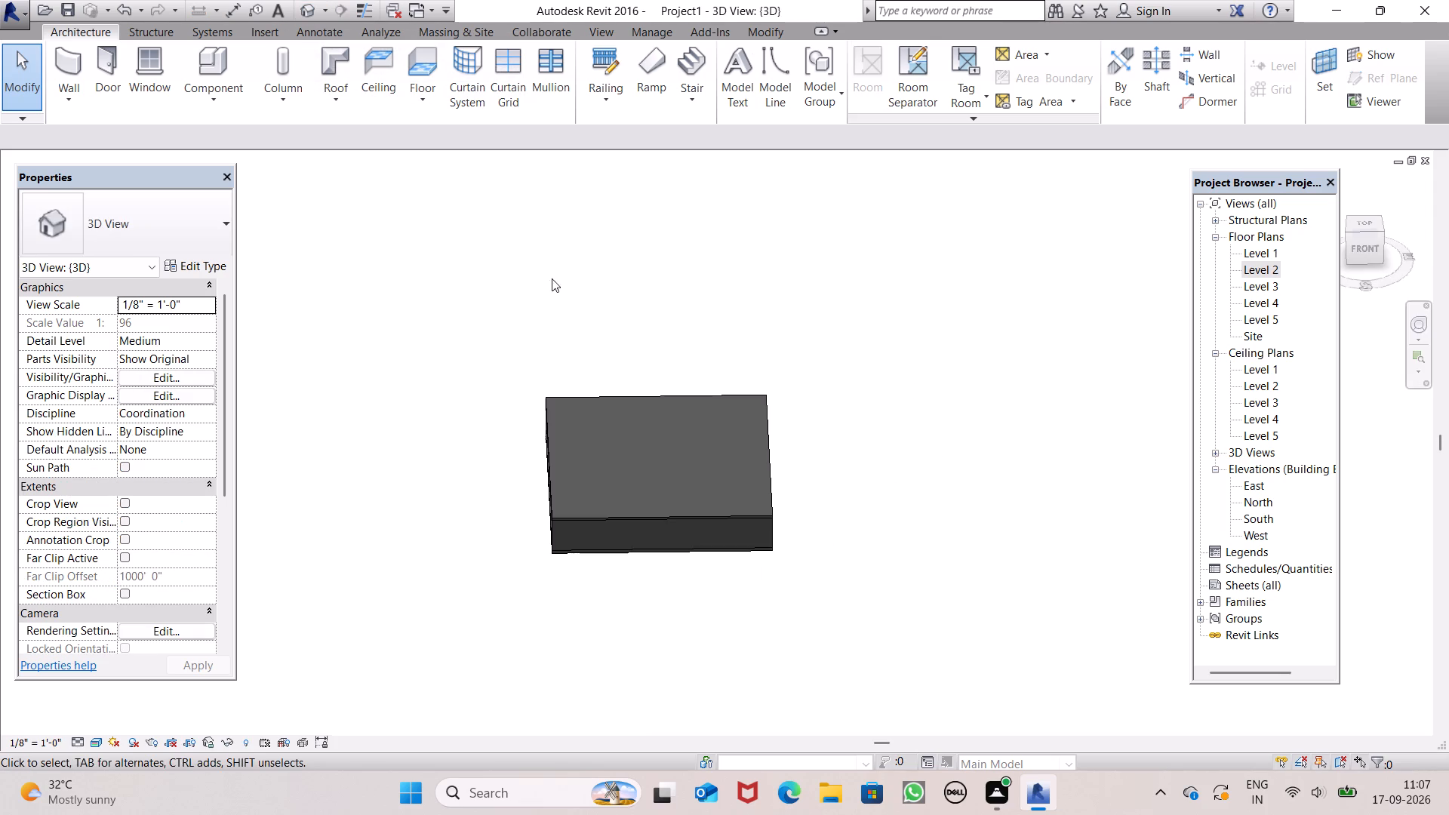
middle_click_drag(722, 506, 718, 481)
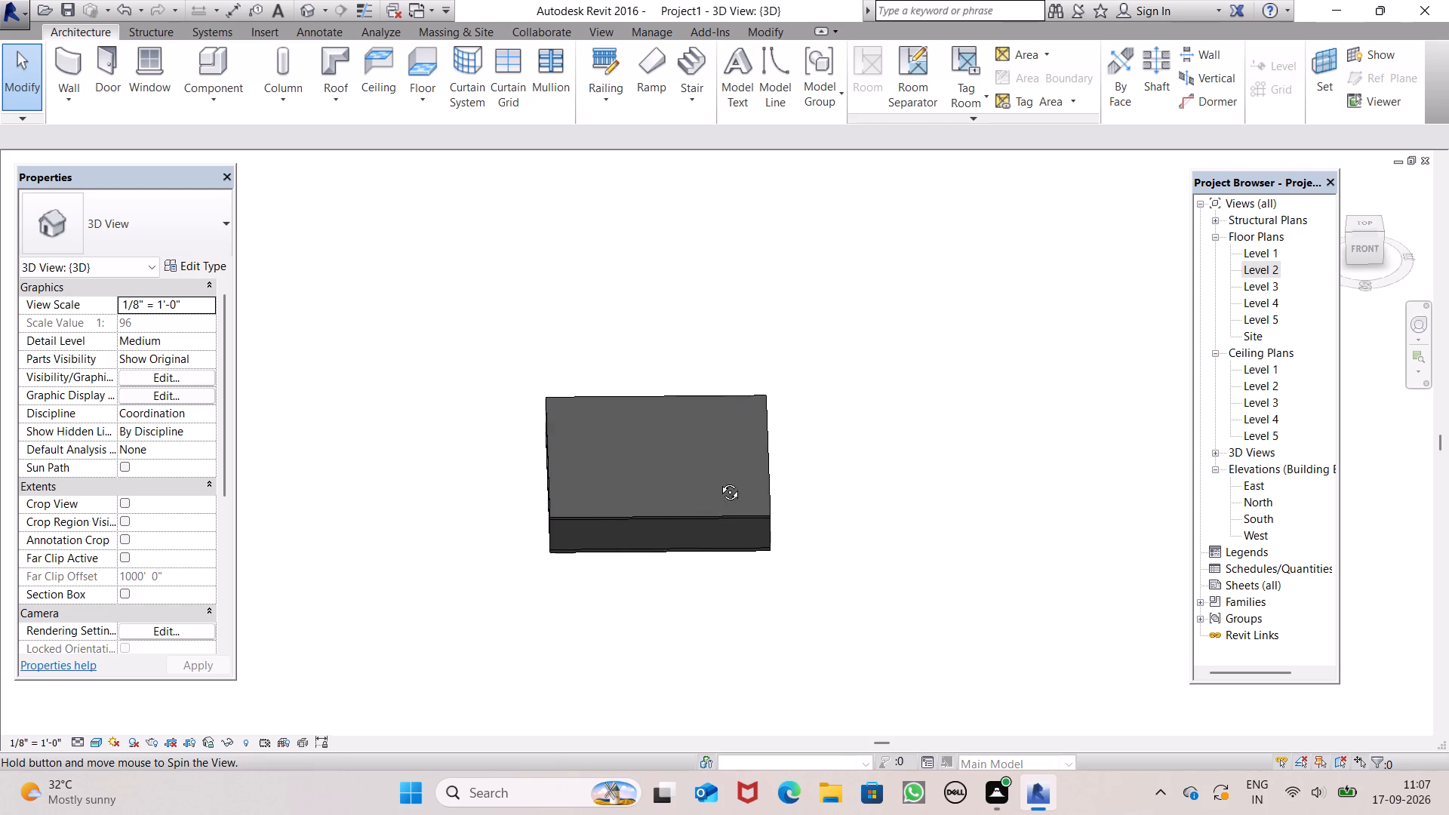
middle_click_drag(718, 481, 736, 404)
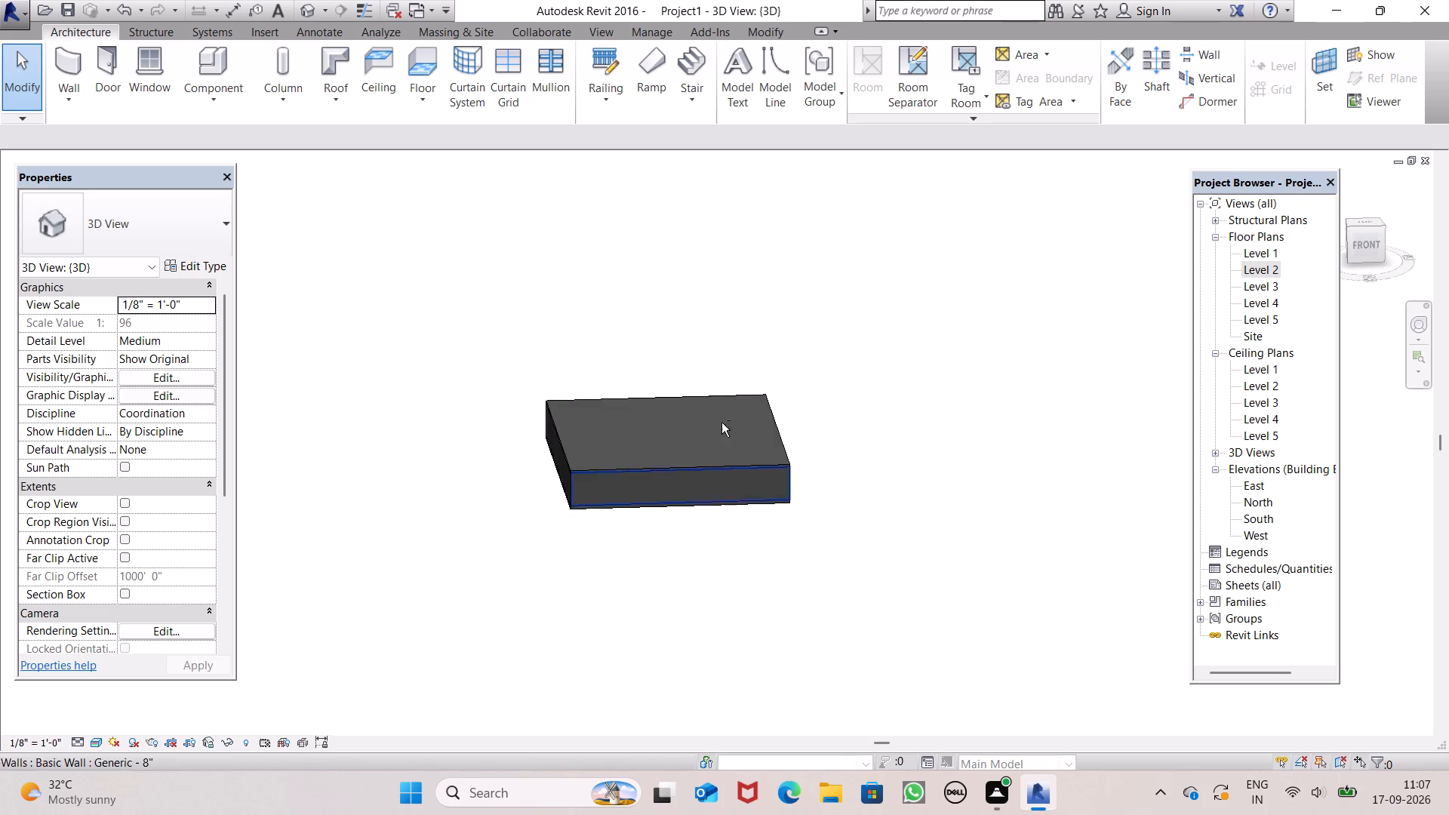
scroll(701, 460, "up", 9)
middle_click_drag(755, 489, 740, 359, "shift")
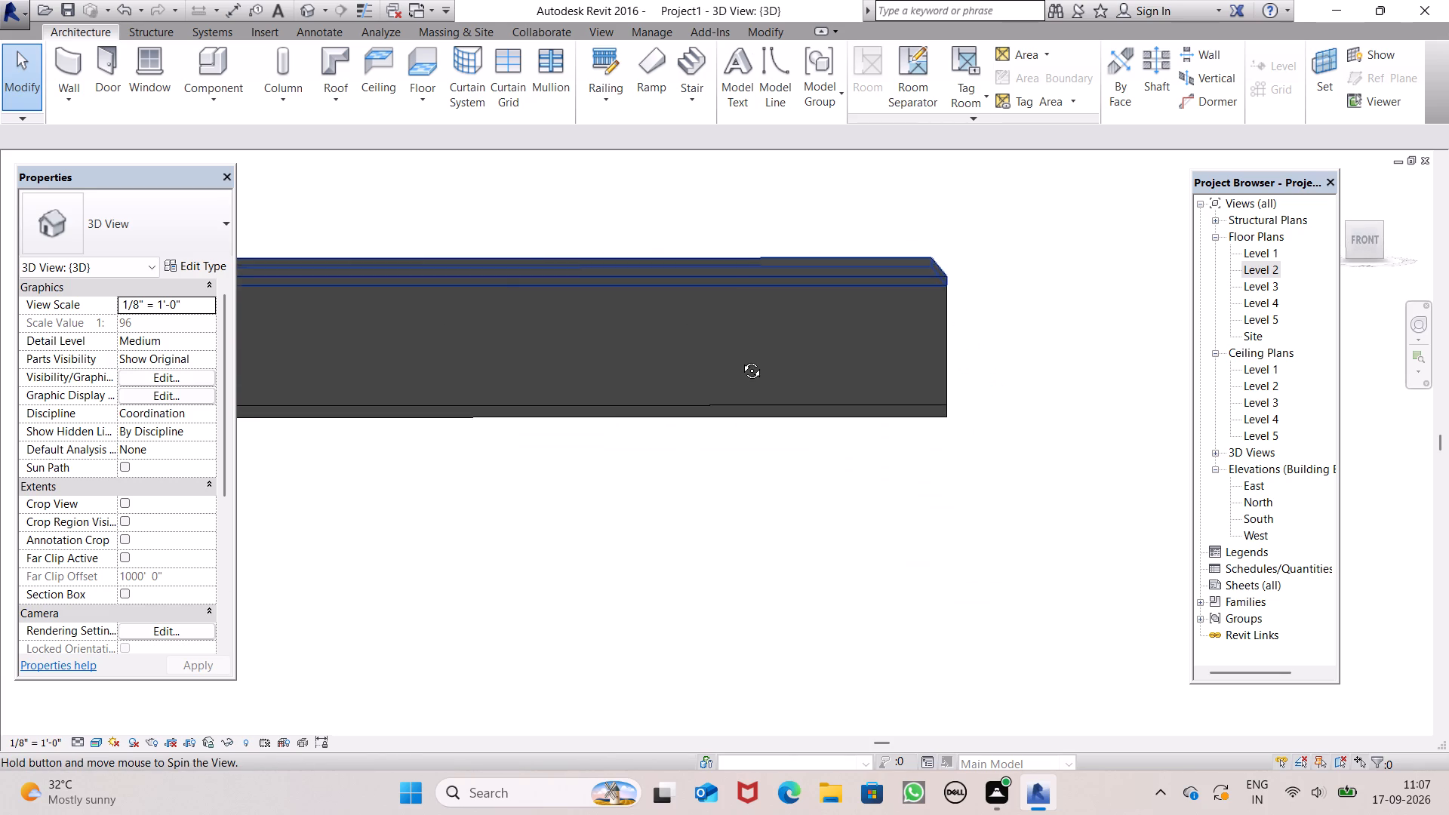
middle_click_drag(740, 359, 827, 348, "shift")
scroll(869, 366, "down", 6)
scroll(682, 302, "up", 6)
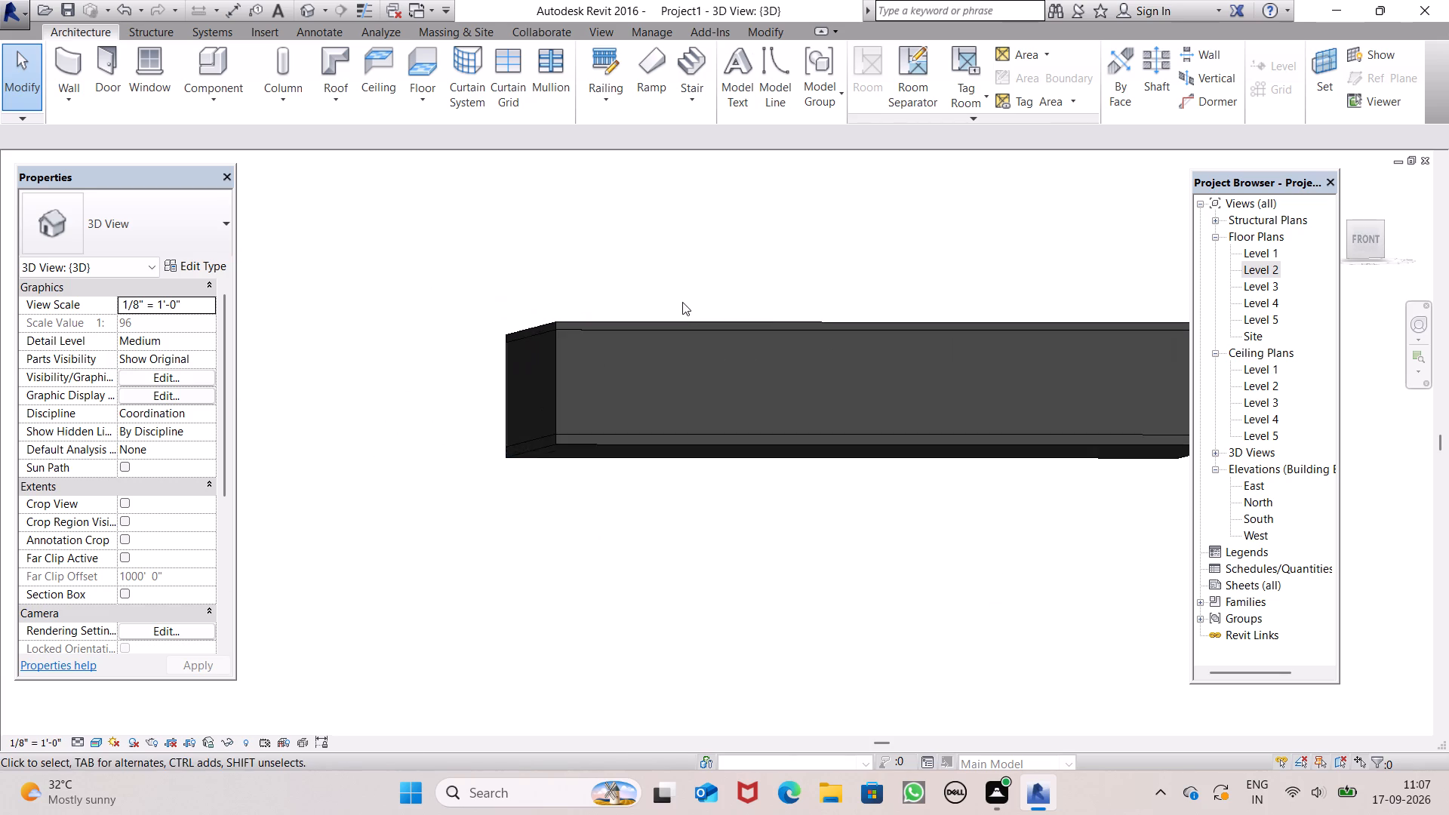
scroll(682, 302, "up", 1)
scroll(1072, 374, "up", 1)
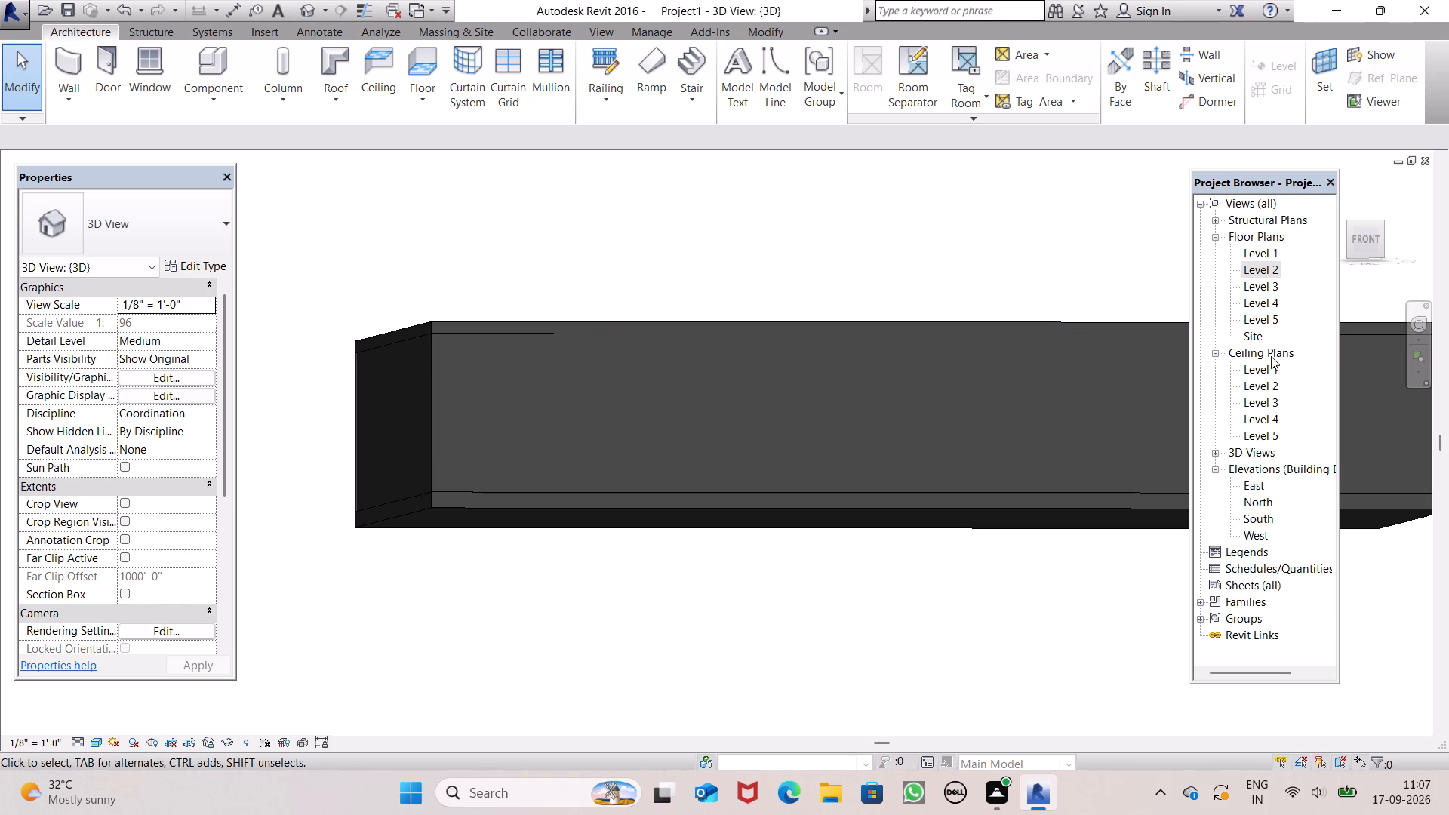
In the East elevation, delete the two overlapping 20' levels, Level 5 and Level 3, along with the Level 3 view.
double_click(1246, 487)
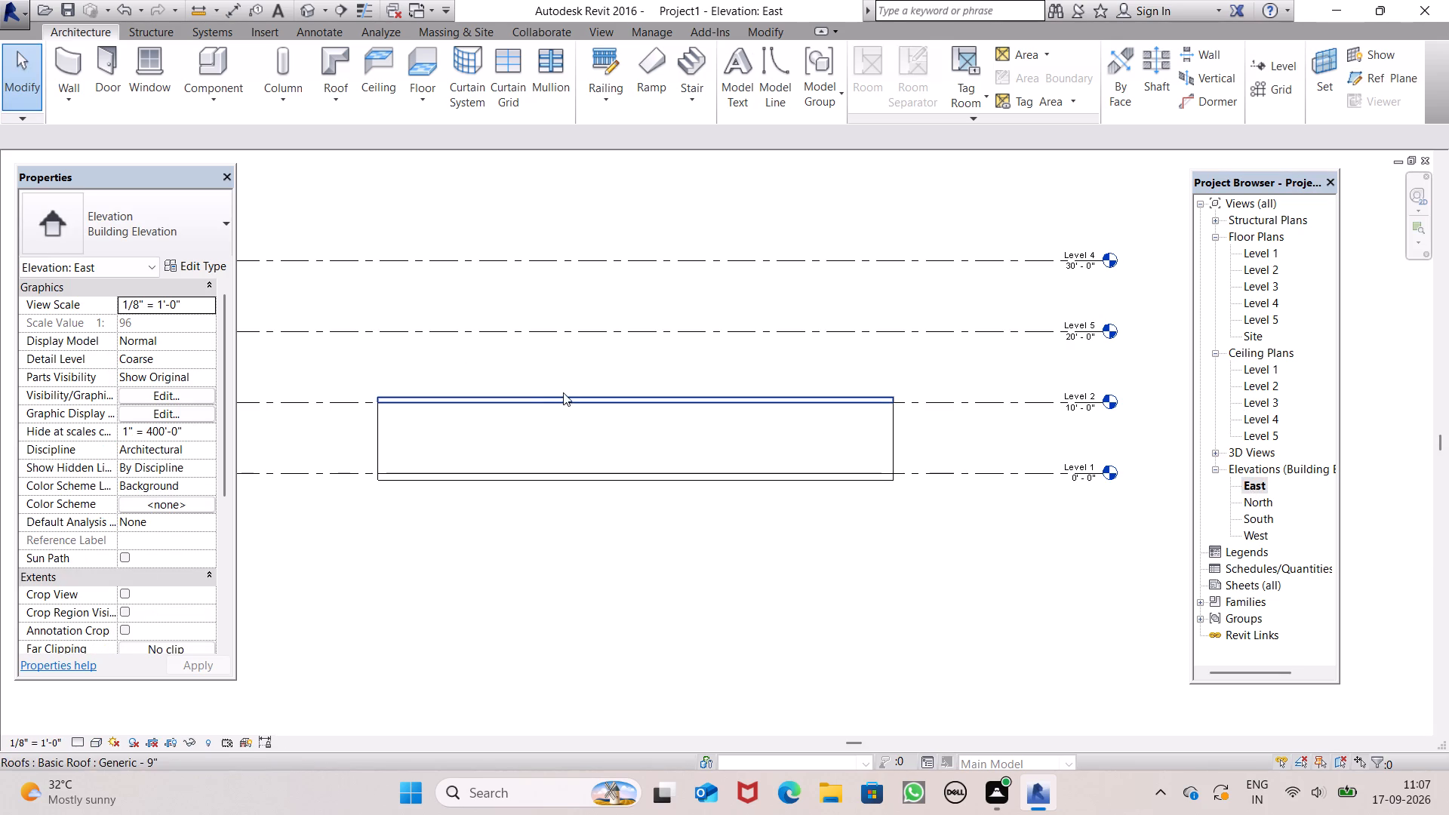
left_click(1020, 334)
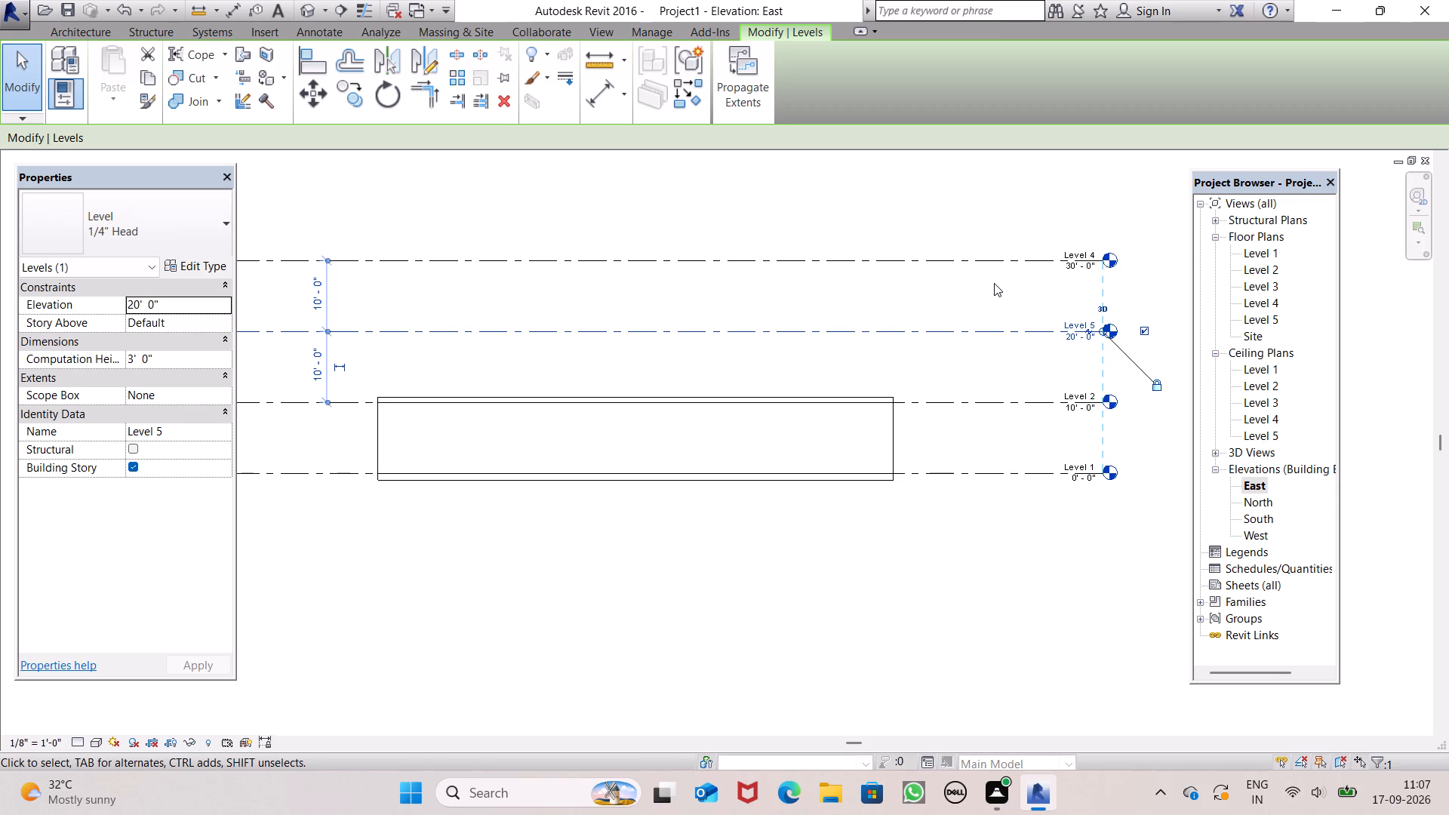
key("Delete")
left_click_drag(823, 451, 813, 444)
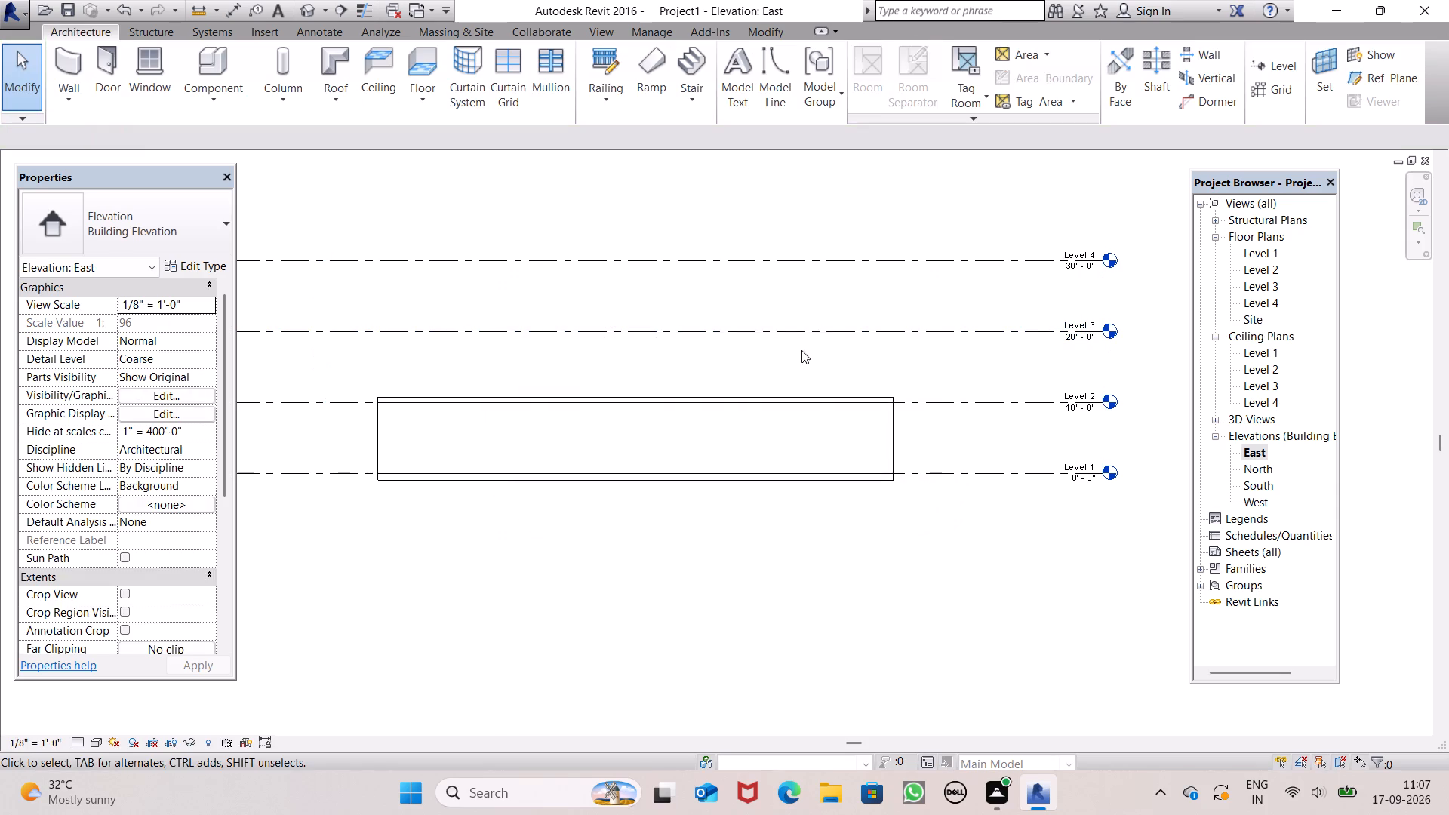
left_click(812, 326)
key("Delete")
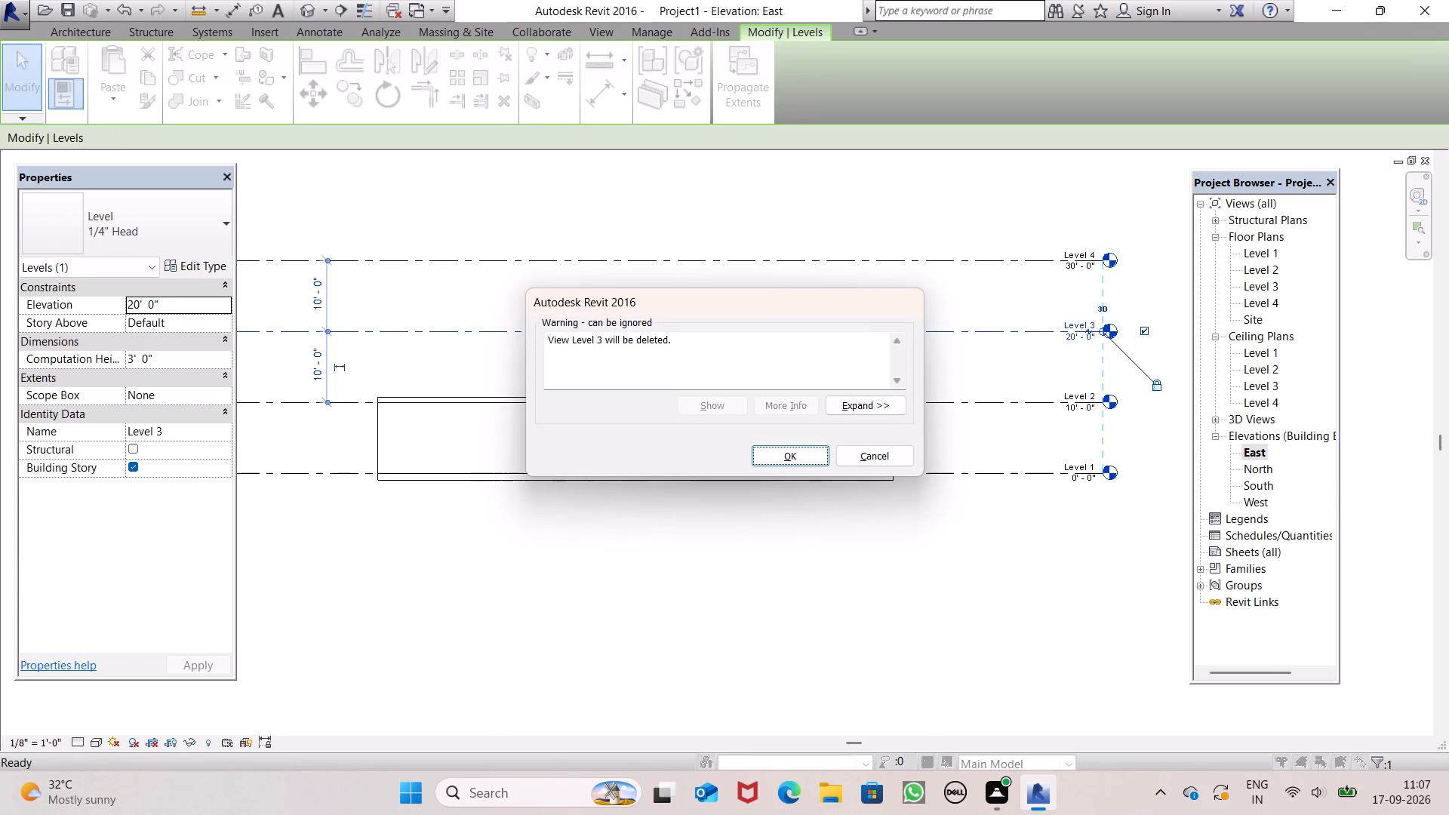
left_click(789, 460)
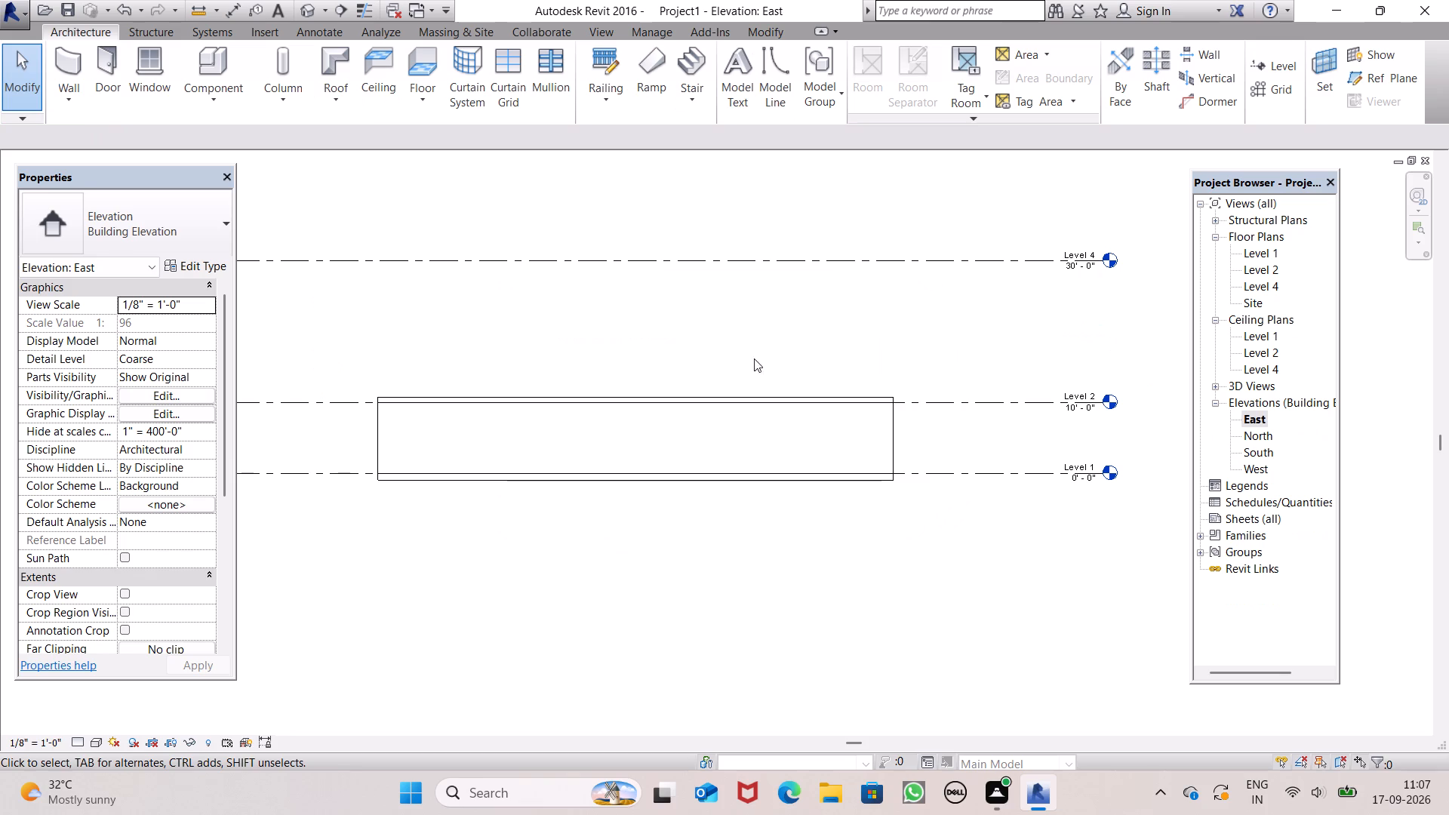
Delete Level 4 at 30' along with its associated view.
left_click(764, 262)
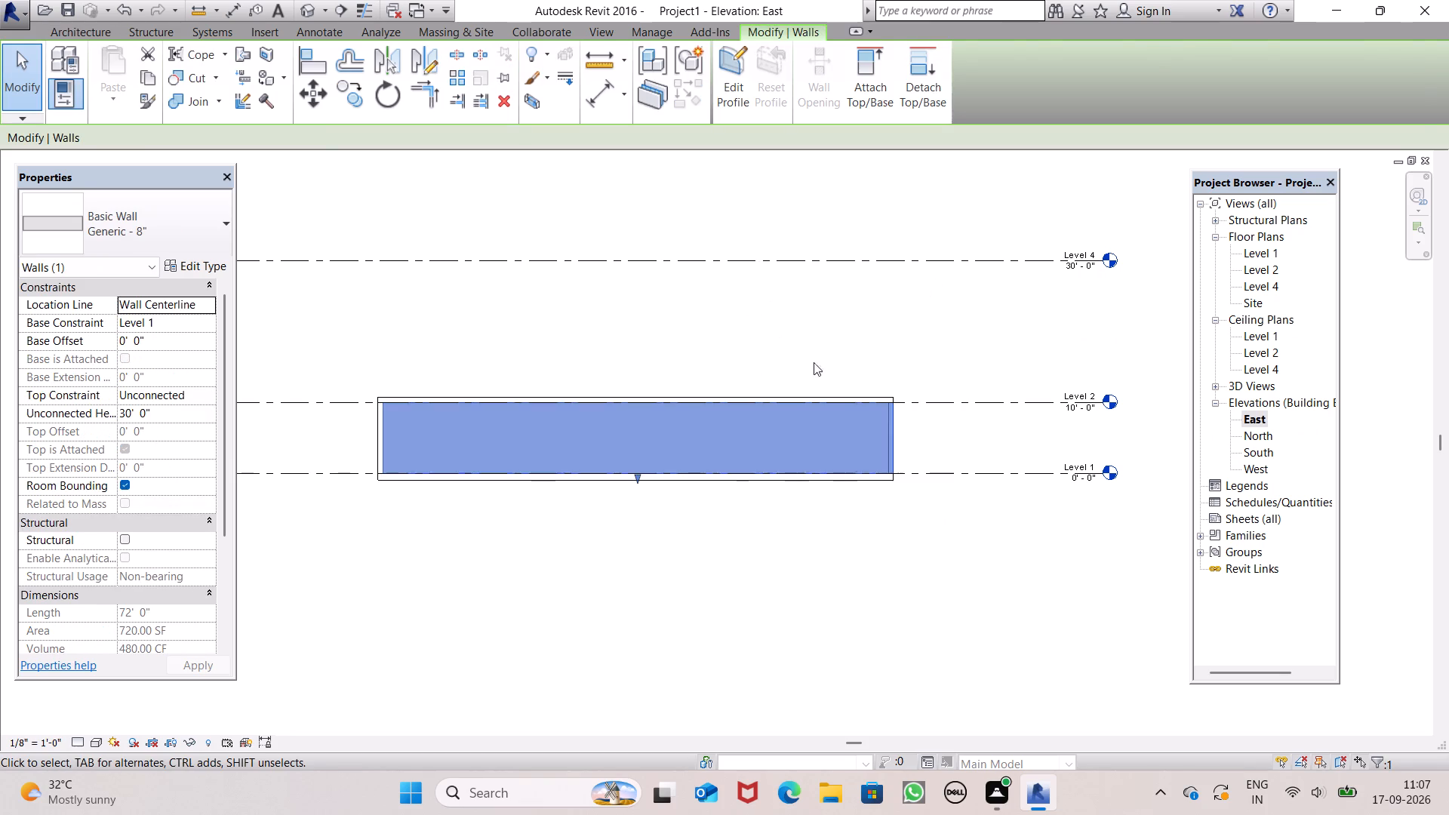
left_click(831, 364)
left_click(831, 260)
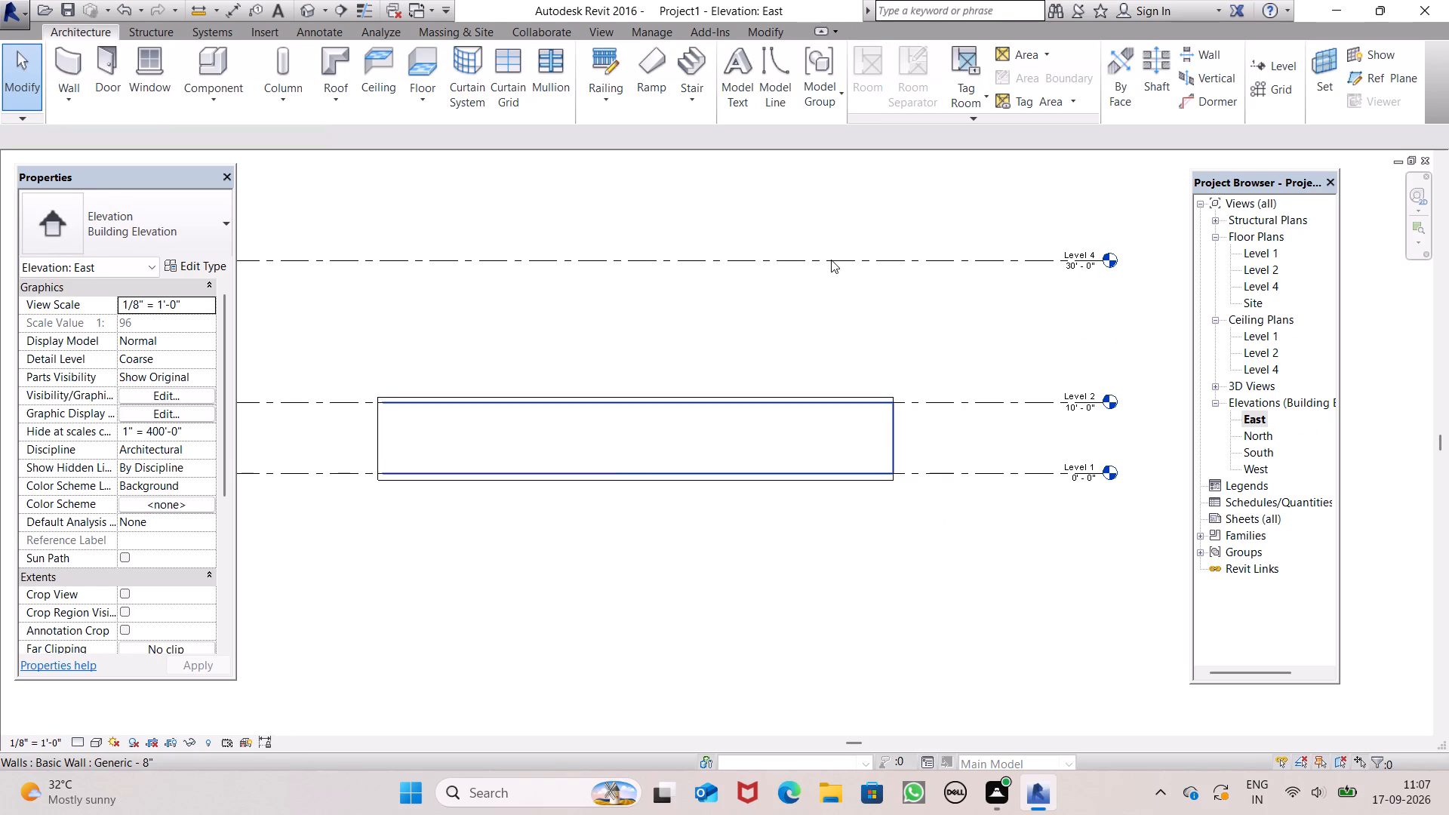
left_click(814, 294)
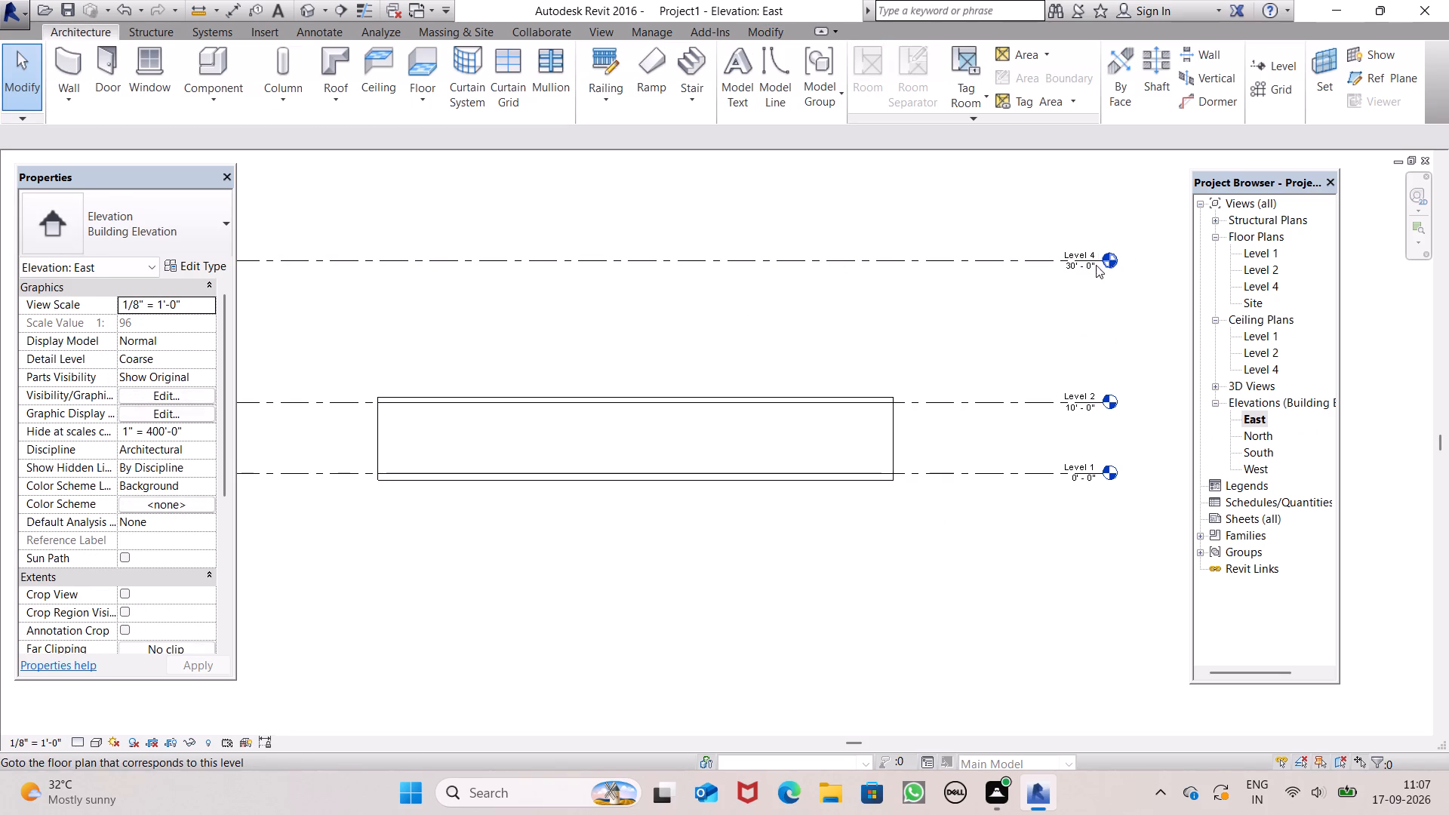
left_click(1082, 256)
key("Delete")
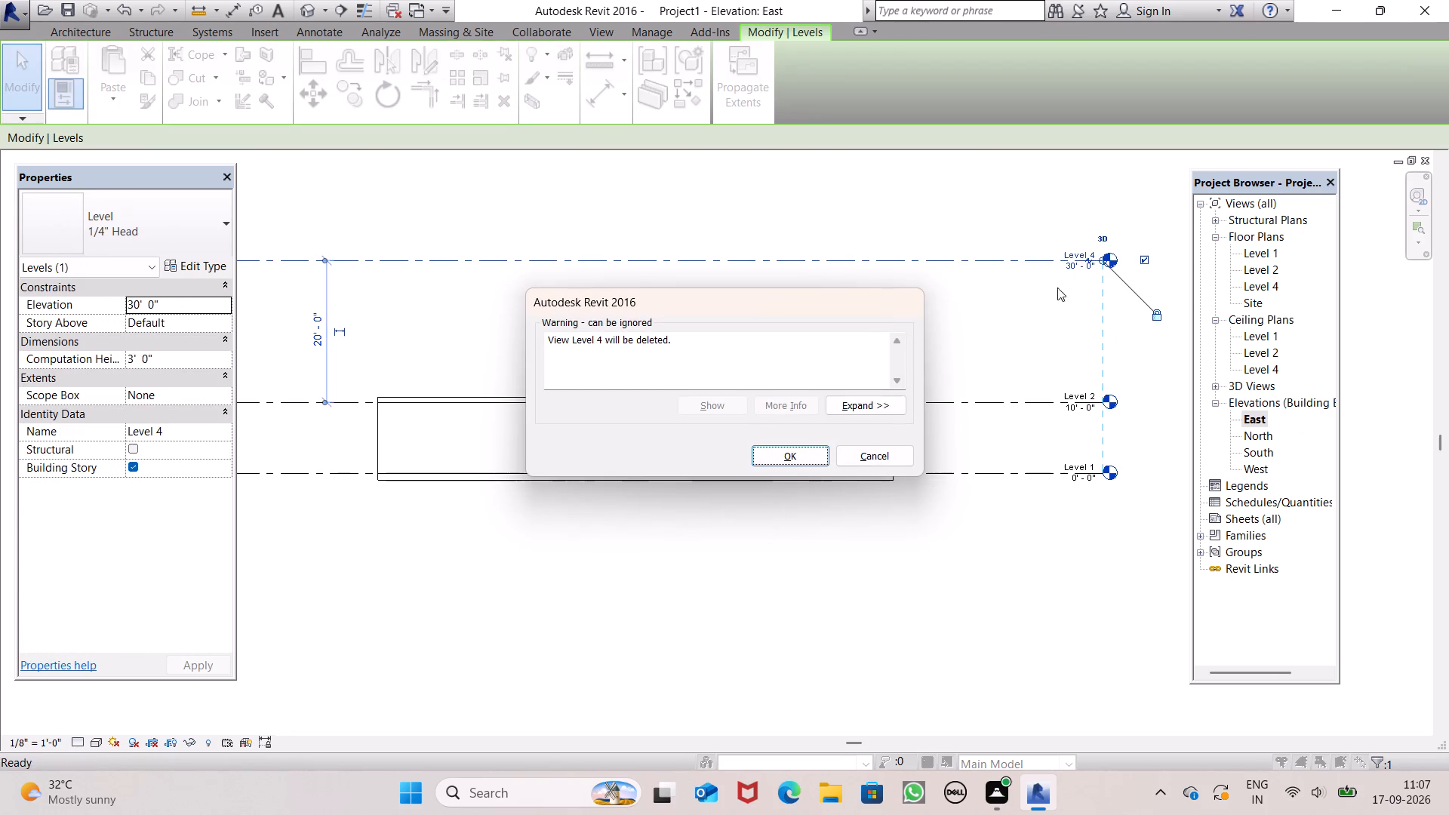
left_click(819, 454)
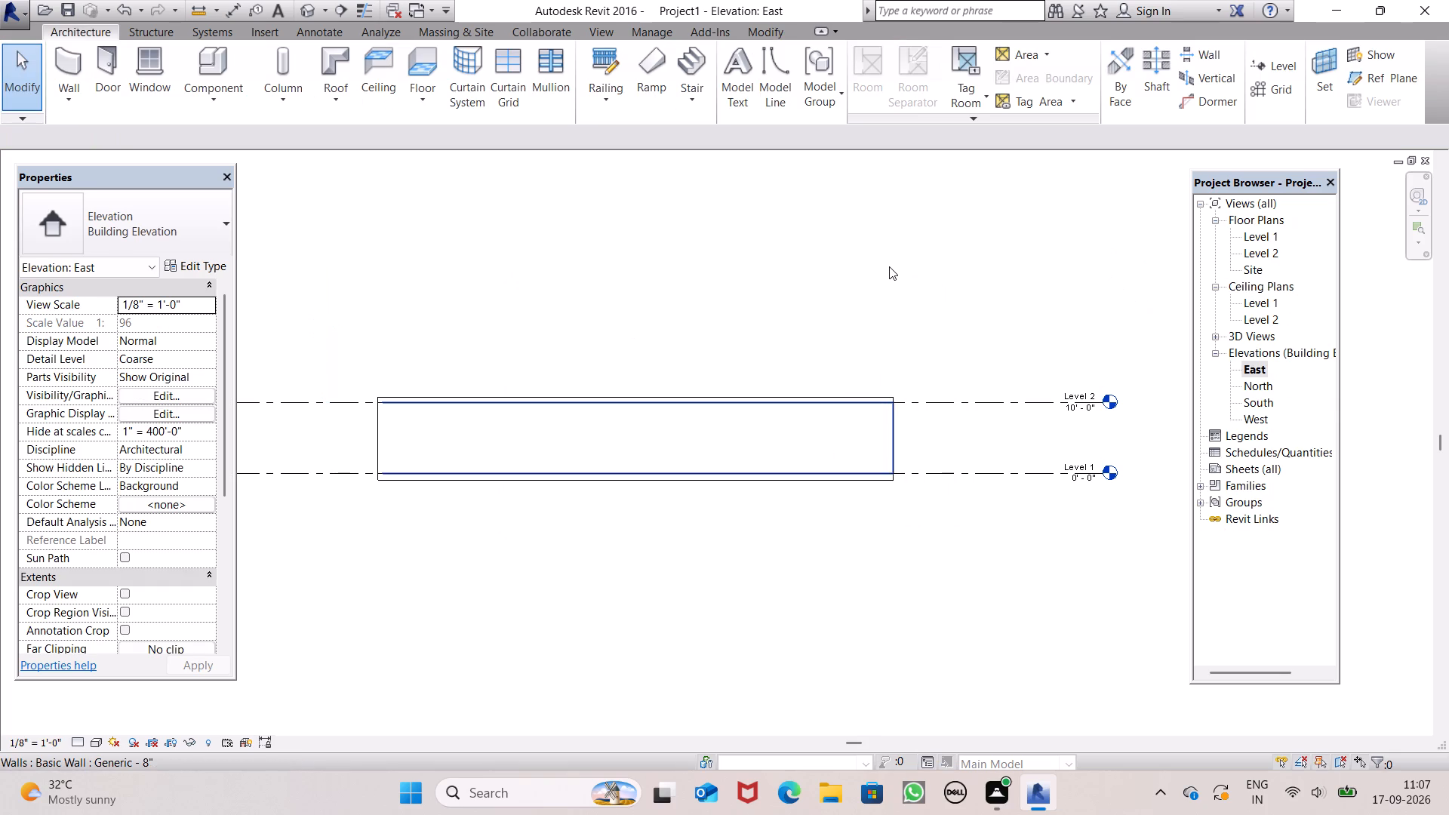
In the East elevation, add a new level offset 9" above Level 2 by picking the Level 2 line.
scroll(889, 266, "down", 4)
scroll(657, 337, "up", 4)
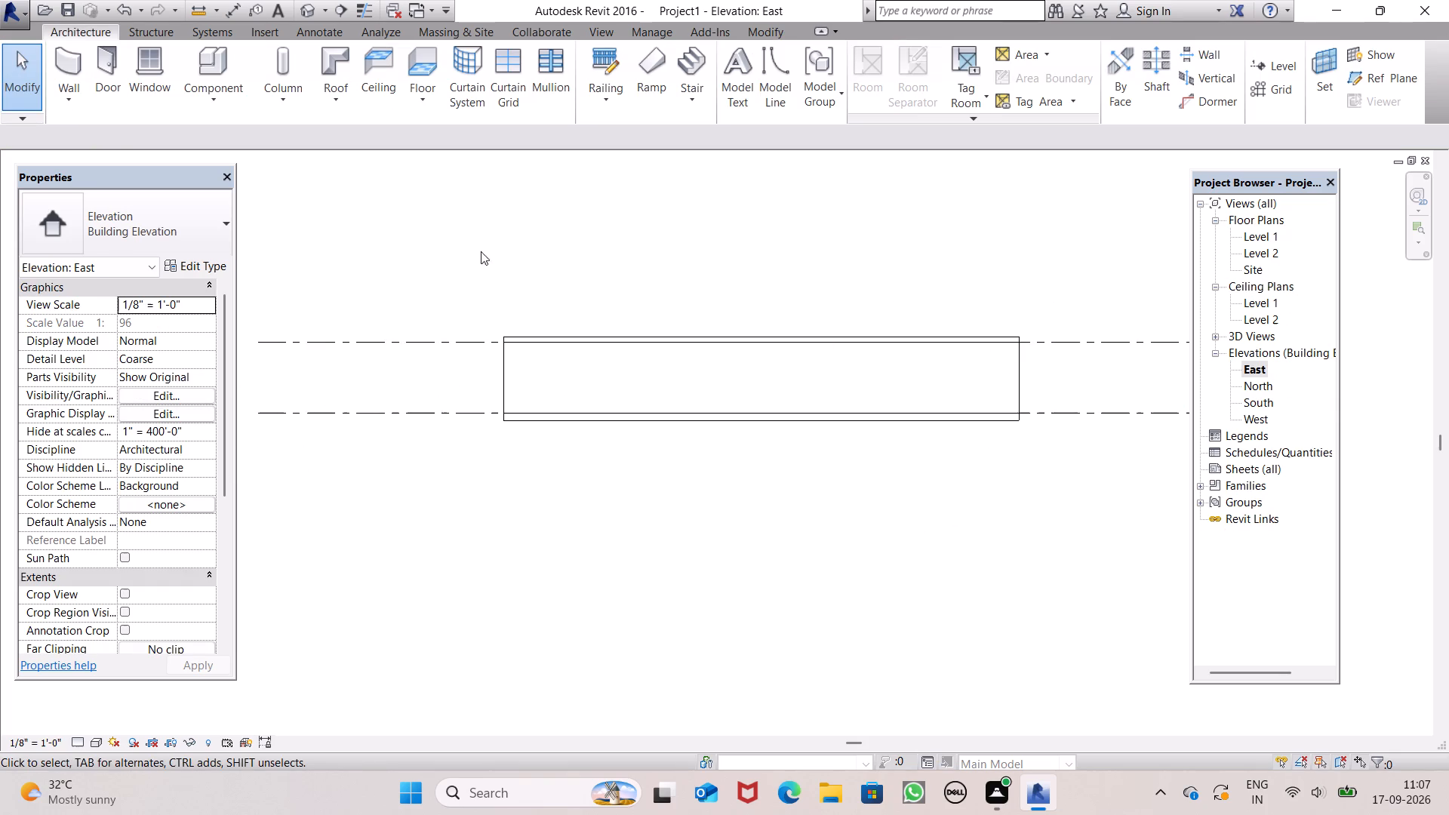
scroll(533, 310, "down", 5)
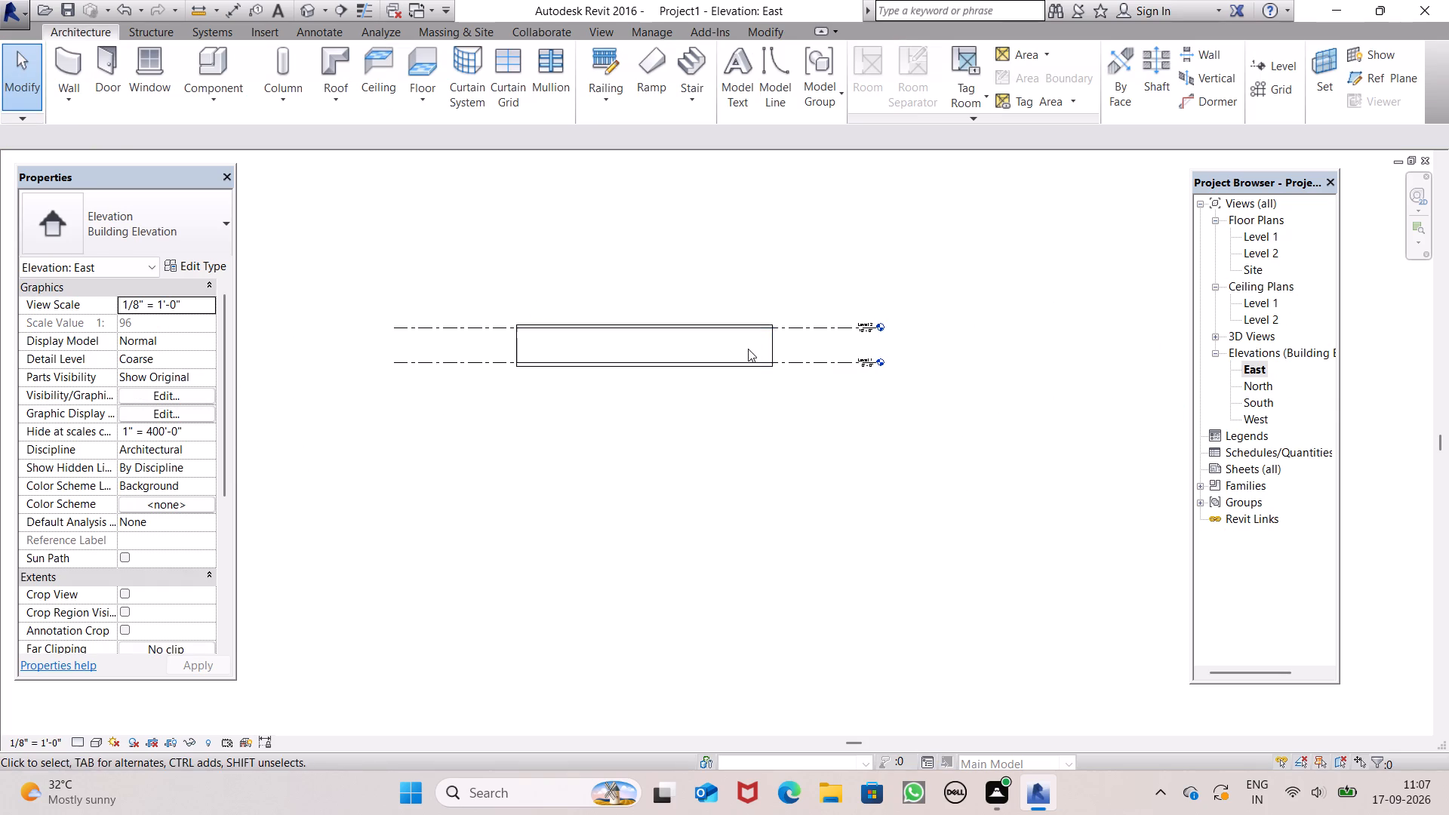
scroll(748, 349, "up", 7)
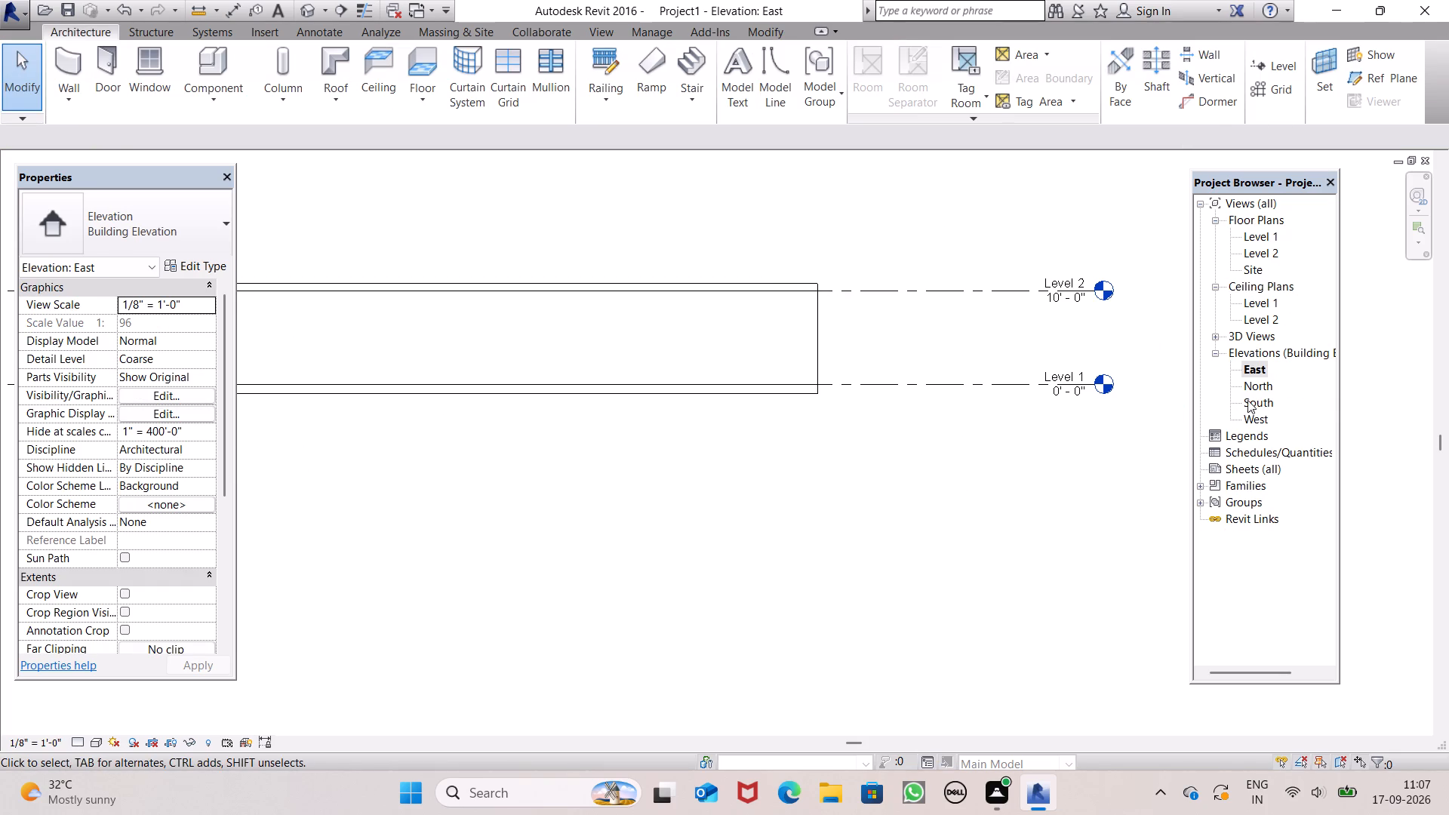
left_click(1278, 56)
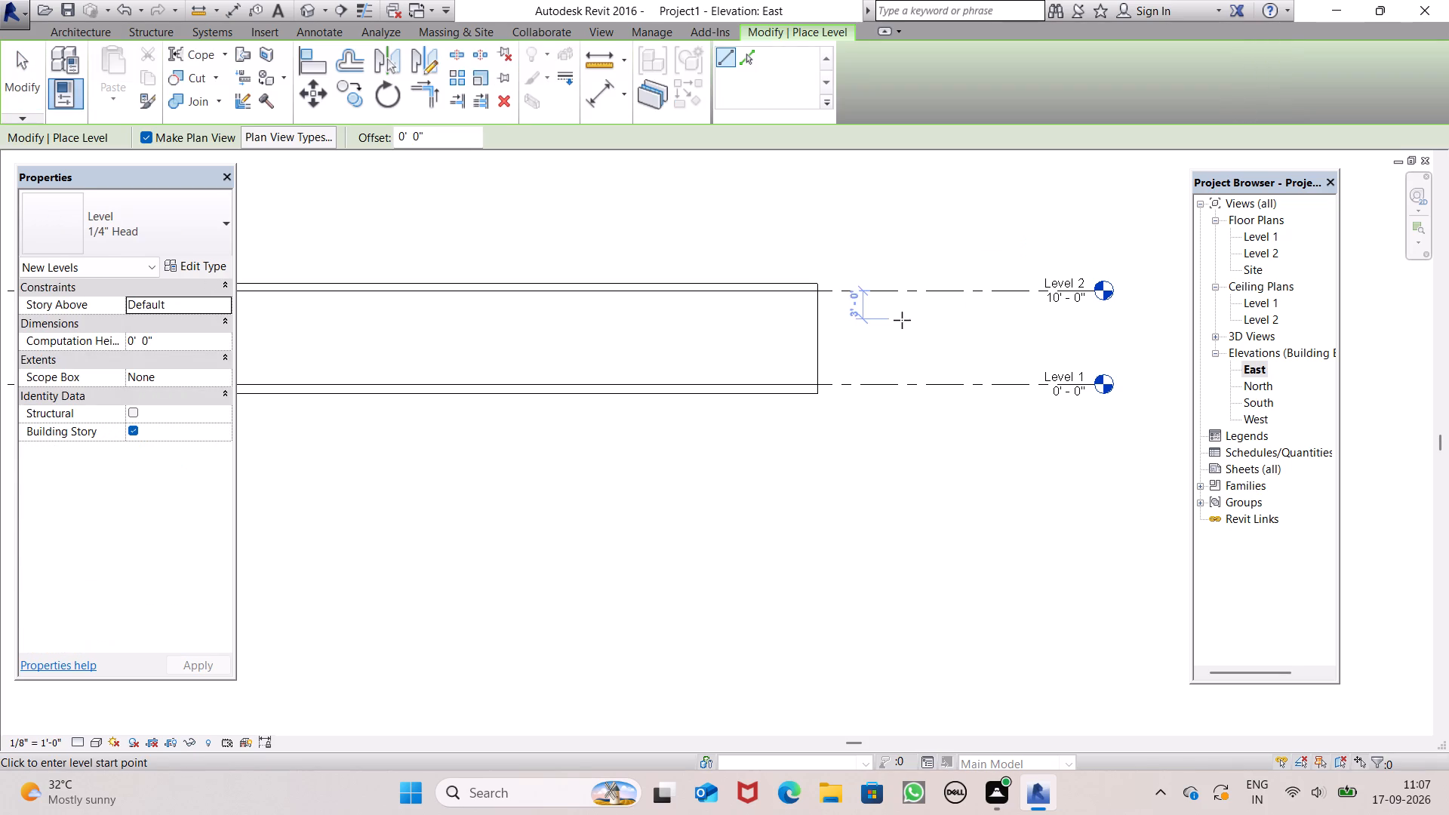
left_click(744, 67)
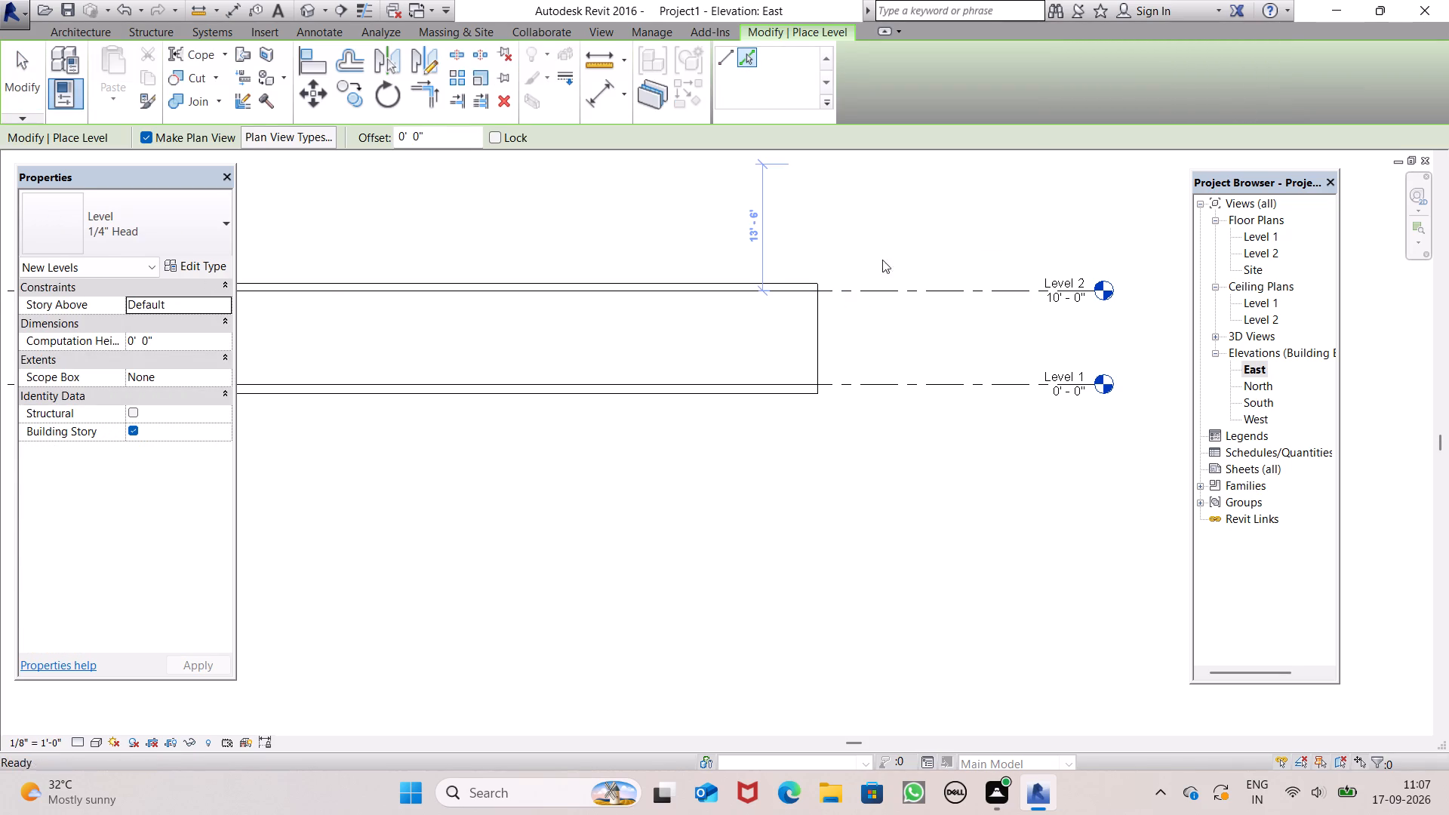
scroll(1074, 349, "down", 5)
left_click(441, 140)
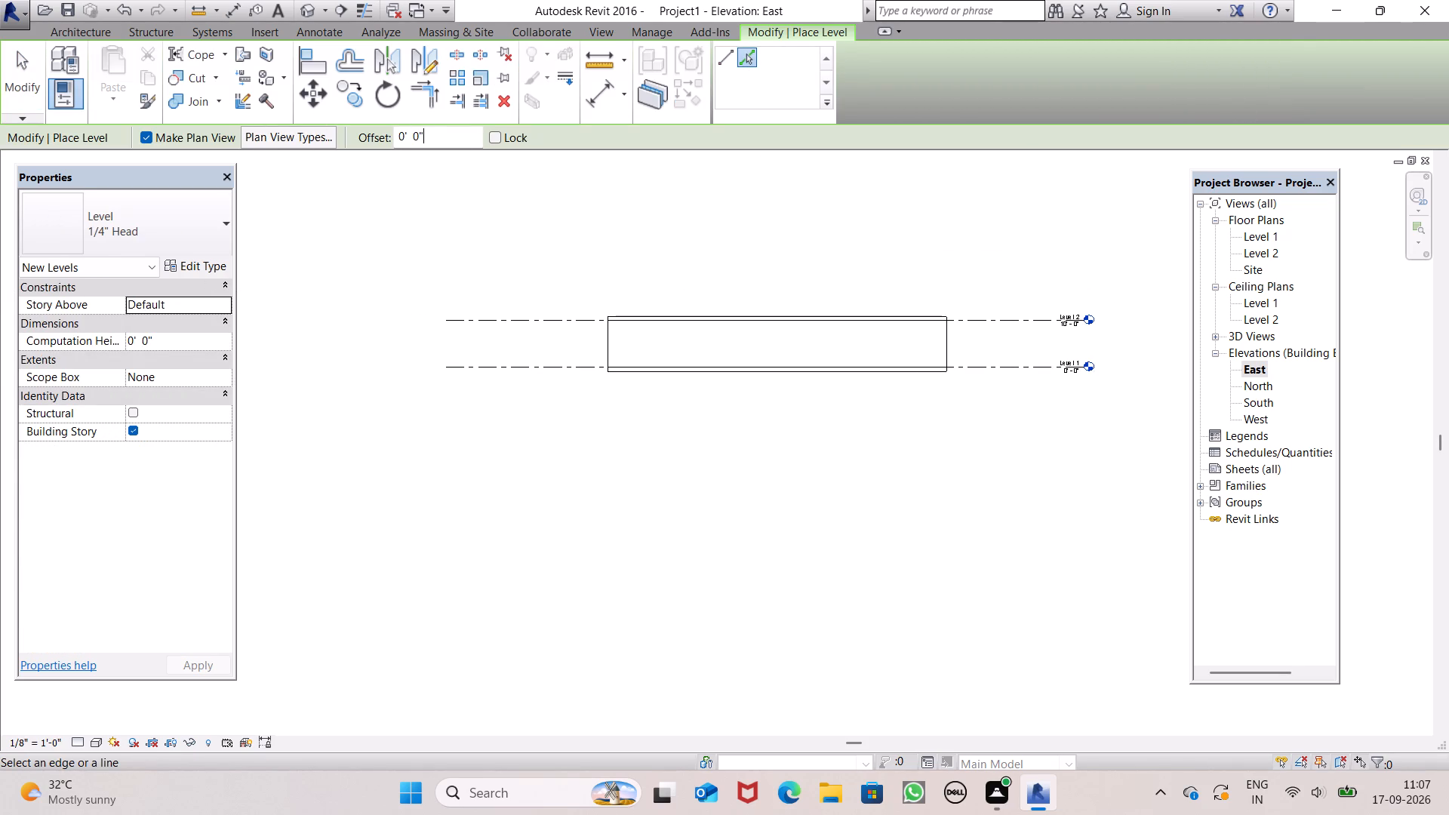
key("BackSpace")
key("BackSpace")
key("BackSpace")
key("BackSpace")
key("BackSpace")
key("BackSpace")
key("BackSpace")
key("BackSpace")
key("BackSpace")
key("BackSpace")
key("BackSpace")
key("BackSpace")
key("BackSpace")
key("BackSpace")
key("BackSpace")
key("BackSpace")
key("9")
key("shift+quotedbl")
key("Return")
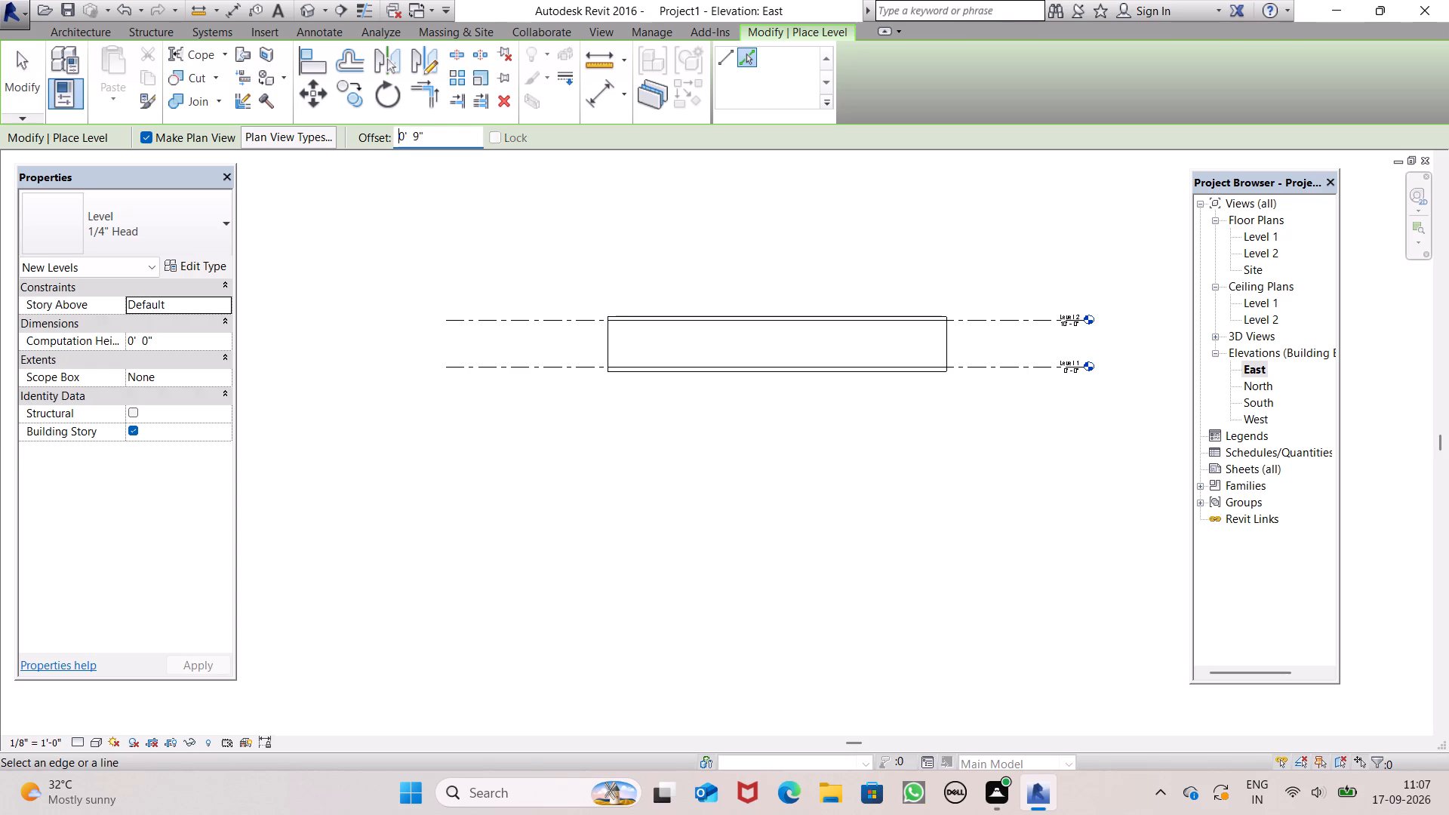
left_click(536, 318)
Add another level offset 10' above the 10'-9" level by picking that level's line.
scroll(695, 294, "up", 3)
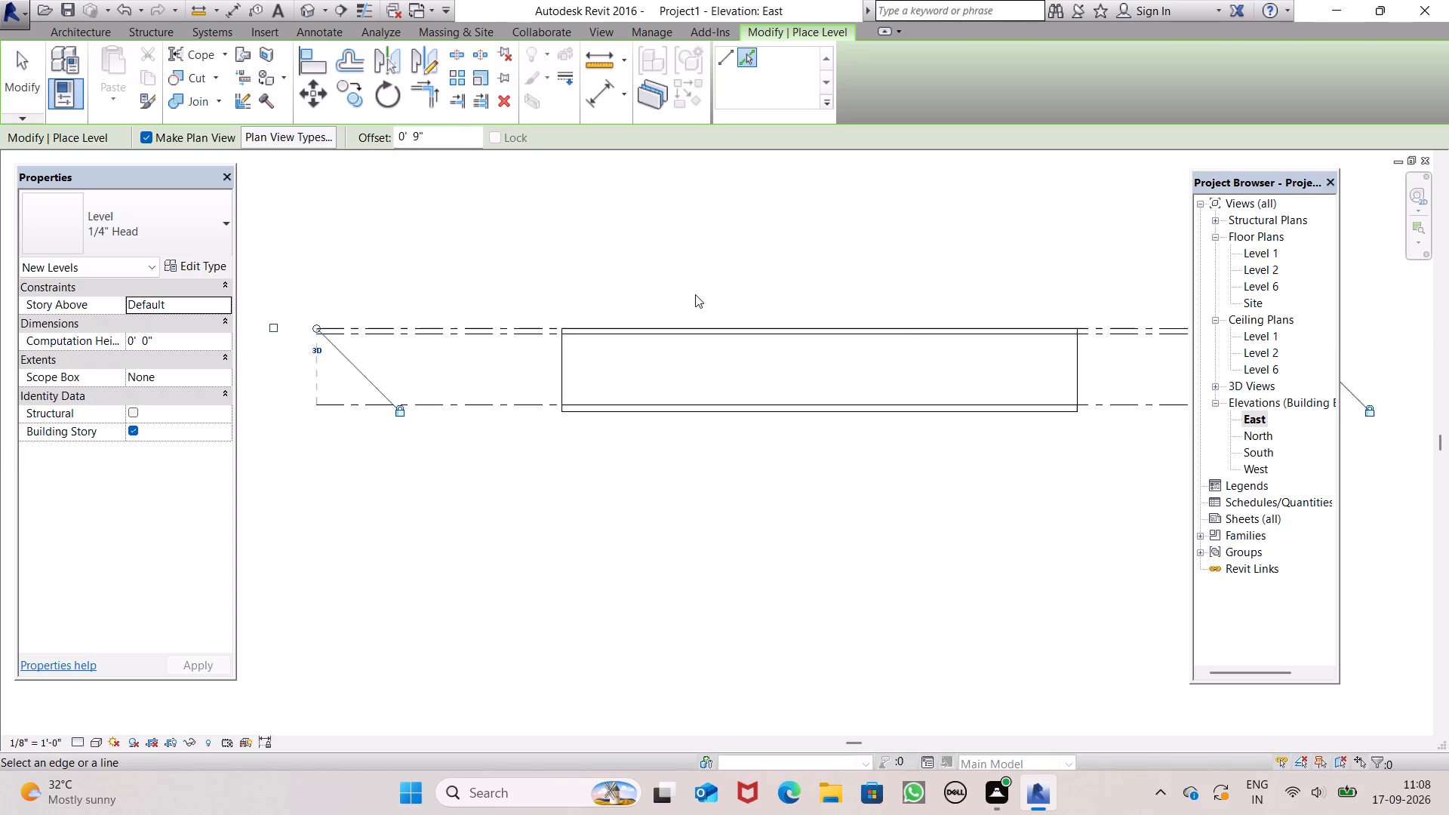
scroll(695, 294, "up", 2)
left_click(441, 131)
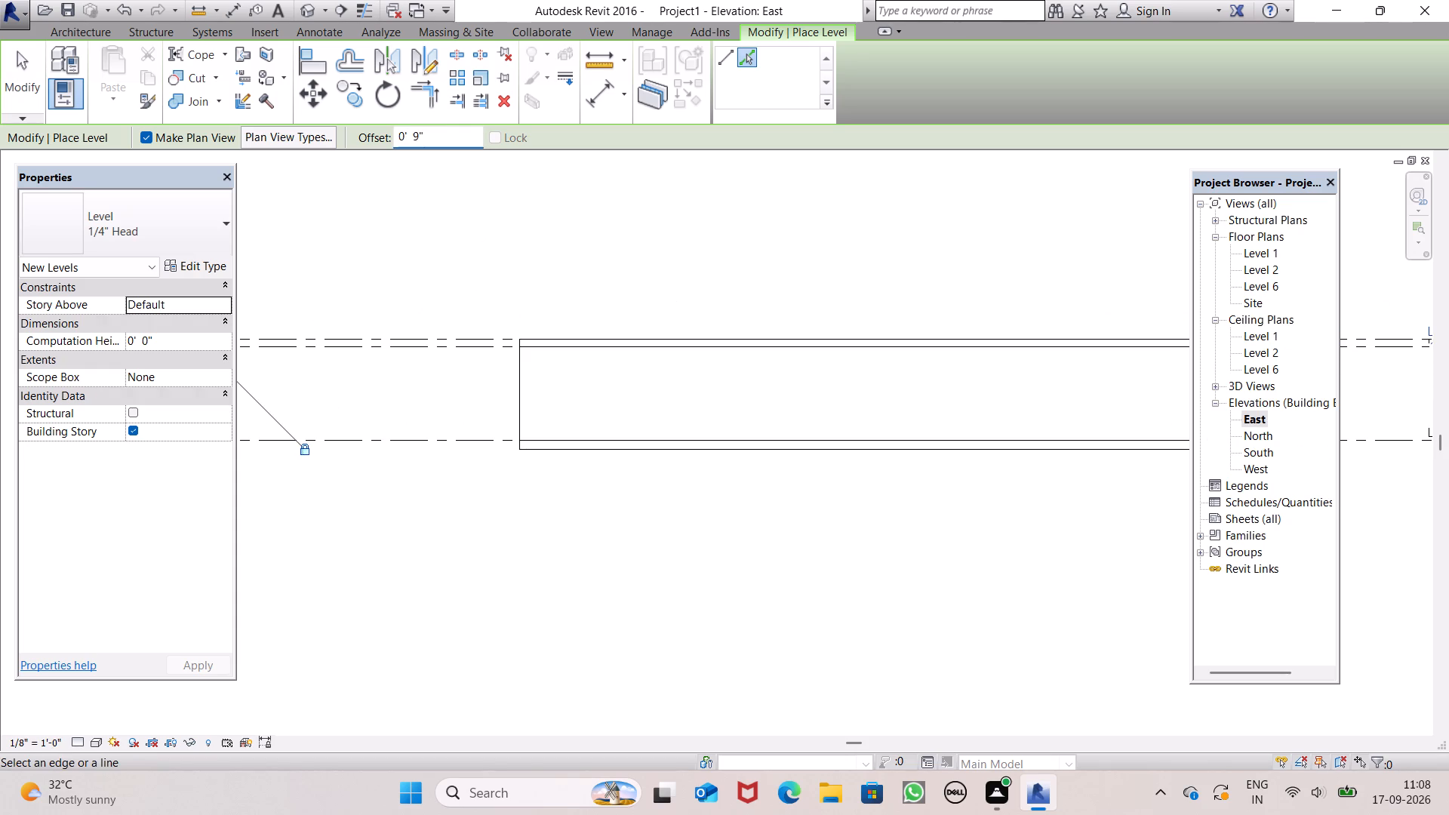
key("BackSpace")
key("BackSpace")
key("BackSpace")
key("BackSpace")
key("BackSpace")
key("BackSpace")
key("BackSpace")
key("BackSpace")
key("BackSpace")
key("BackSpace")
key("BackSpace")
key("BackSpace")
type("10'")
key("Return")
left_click(402, 335)
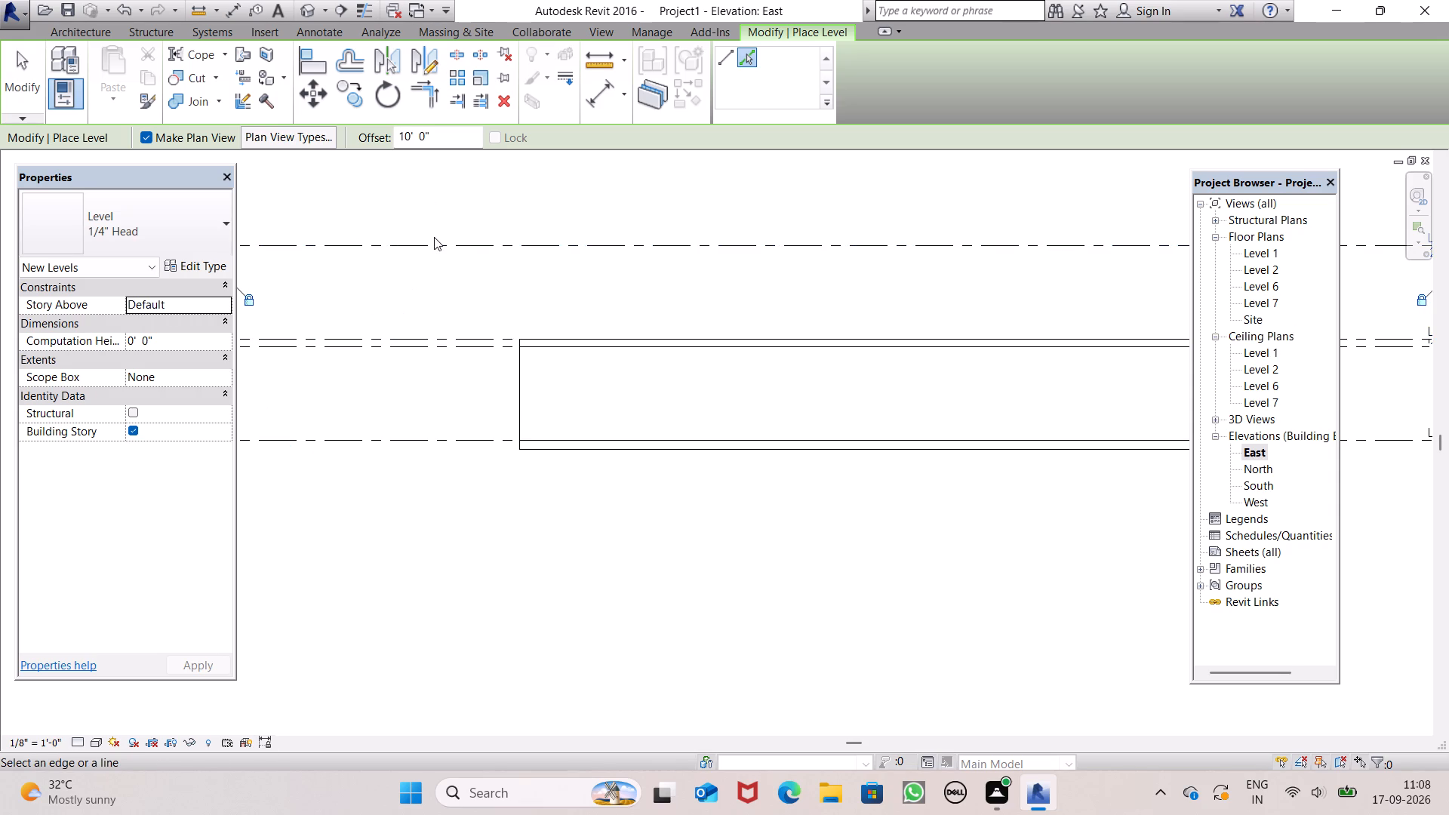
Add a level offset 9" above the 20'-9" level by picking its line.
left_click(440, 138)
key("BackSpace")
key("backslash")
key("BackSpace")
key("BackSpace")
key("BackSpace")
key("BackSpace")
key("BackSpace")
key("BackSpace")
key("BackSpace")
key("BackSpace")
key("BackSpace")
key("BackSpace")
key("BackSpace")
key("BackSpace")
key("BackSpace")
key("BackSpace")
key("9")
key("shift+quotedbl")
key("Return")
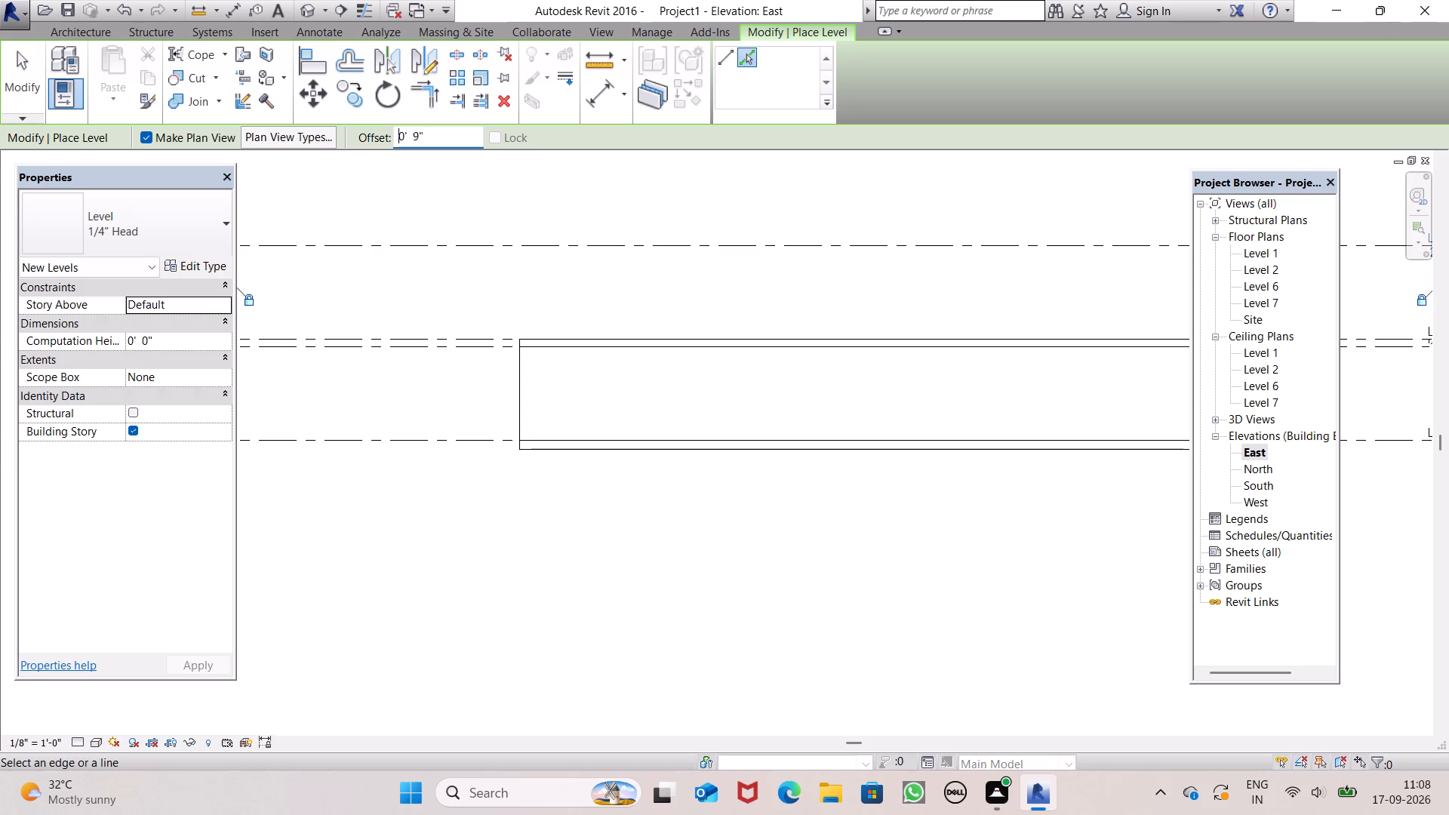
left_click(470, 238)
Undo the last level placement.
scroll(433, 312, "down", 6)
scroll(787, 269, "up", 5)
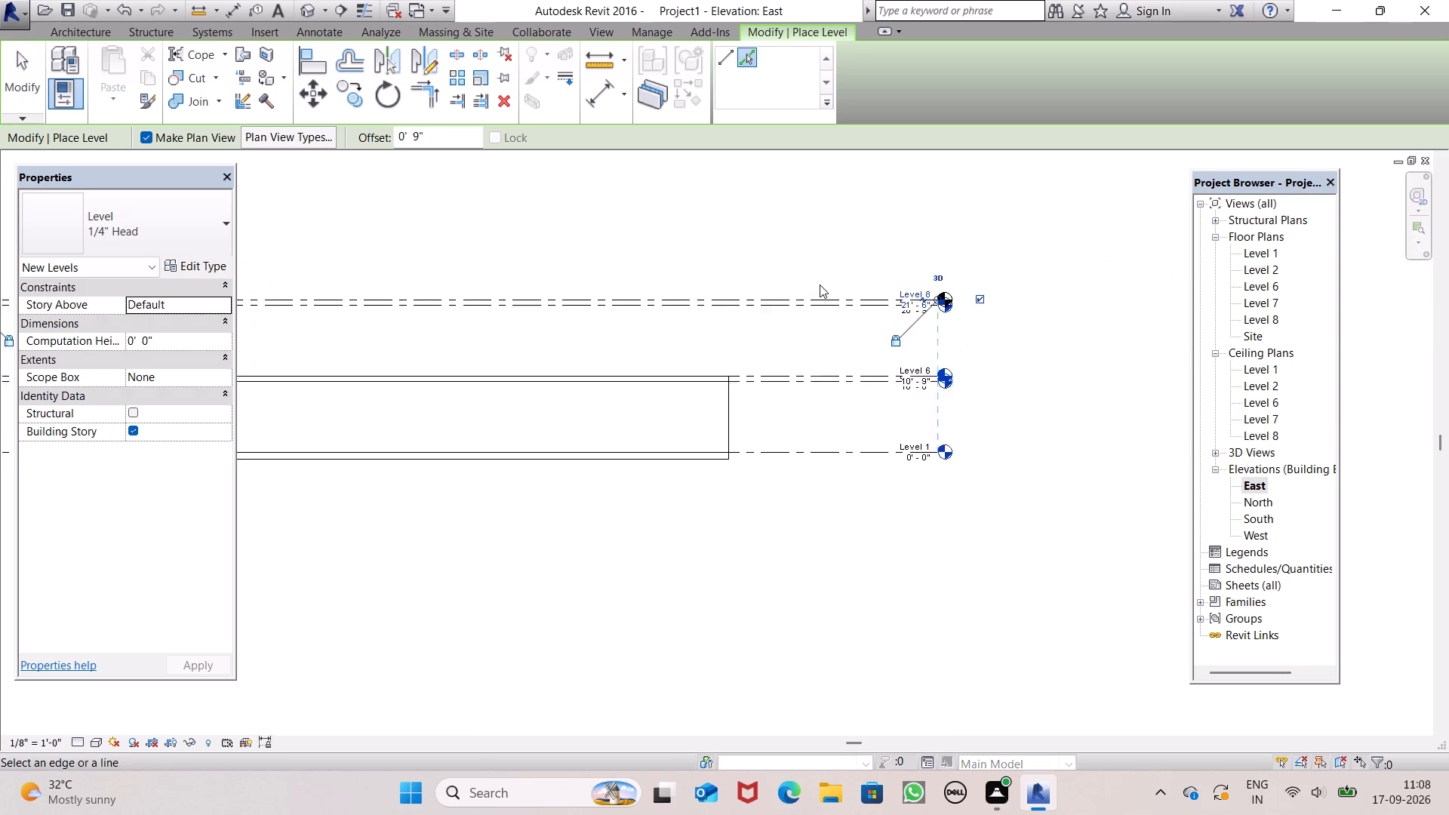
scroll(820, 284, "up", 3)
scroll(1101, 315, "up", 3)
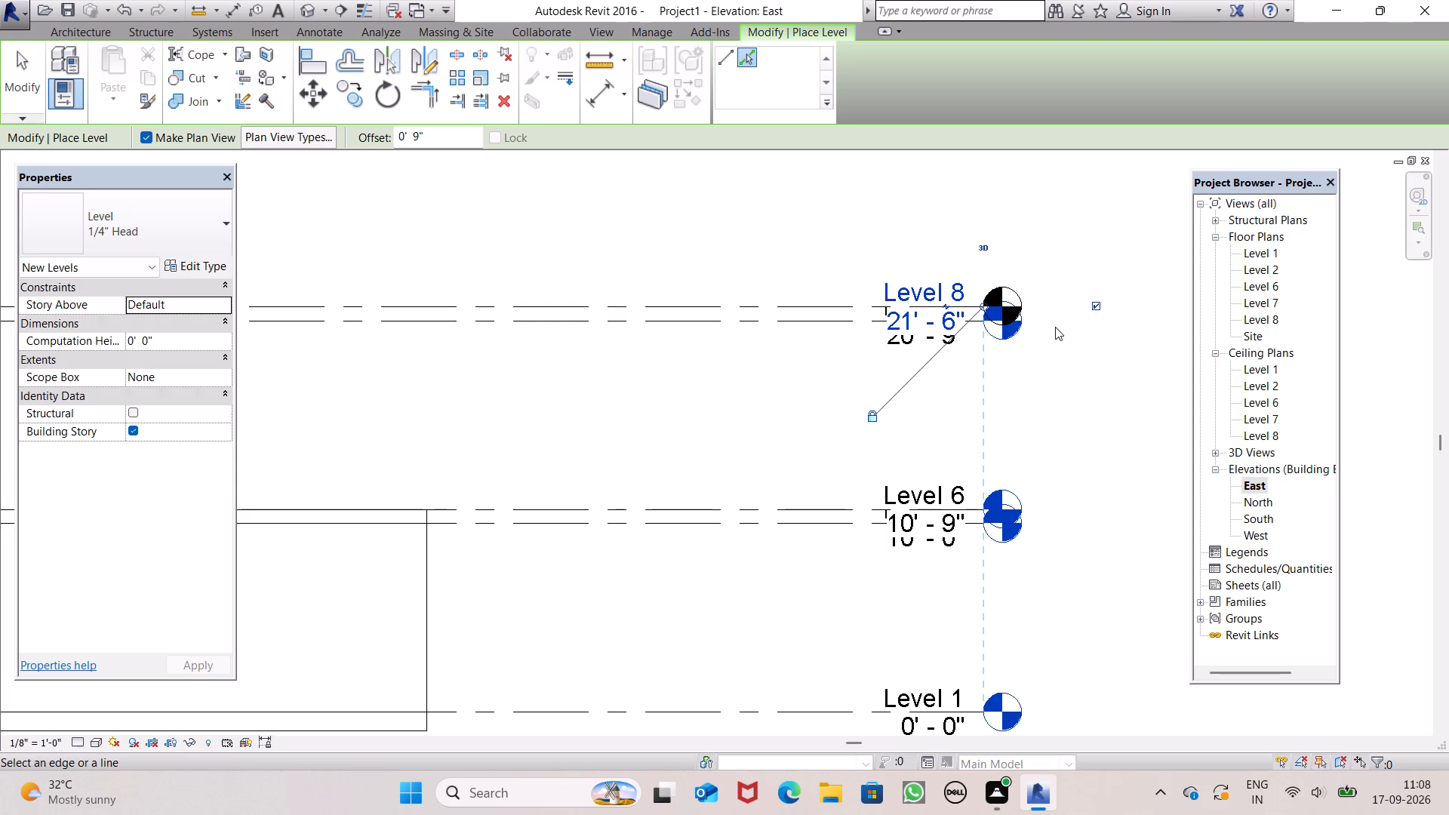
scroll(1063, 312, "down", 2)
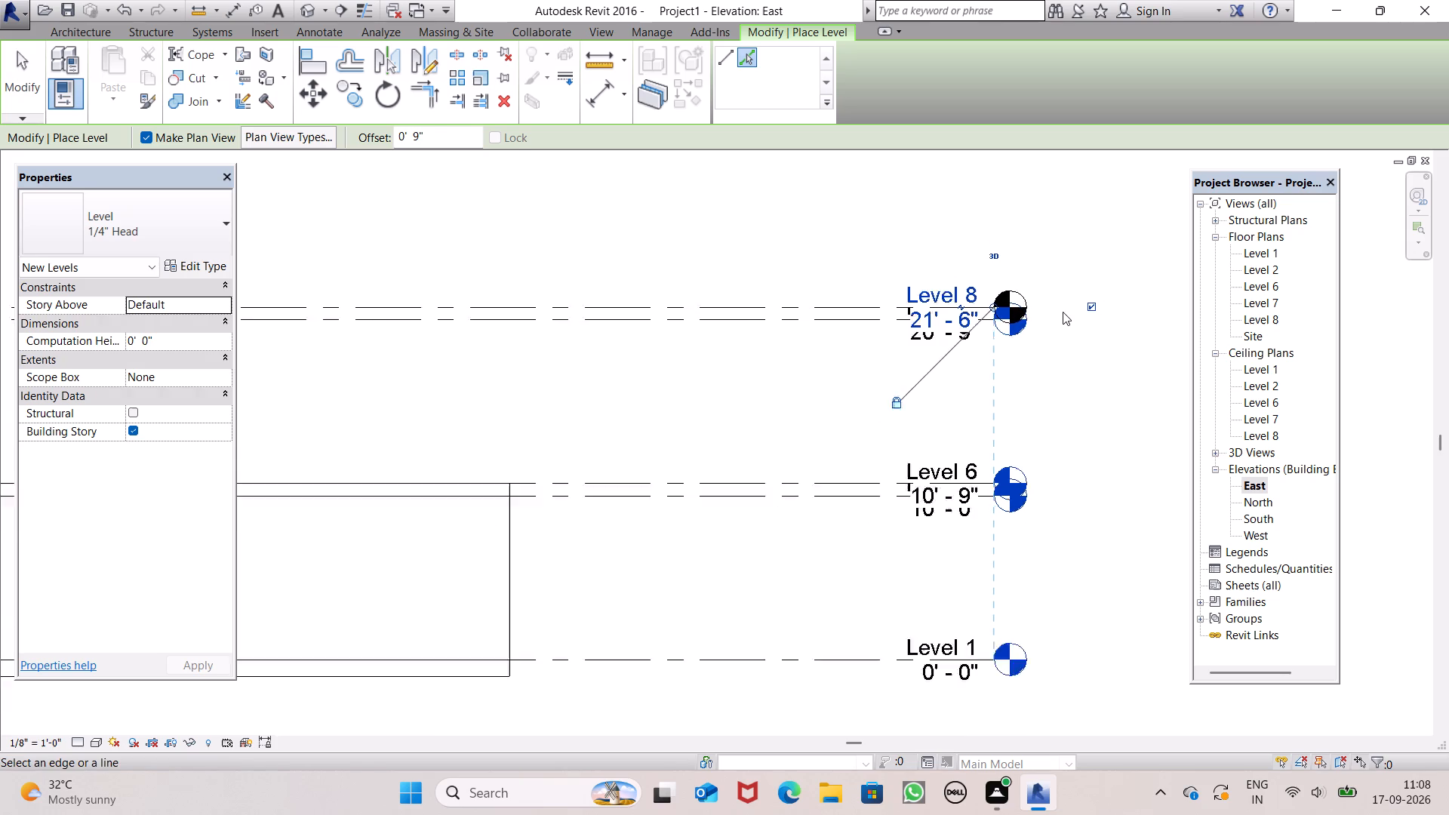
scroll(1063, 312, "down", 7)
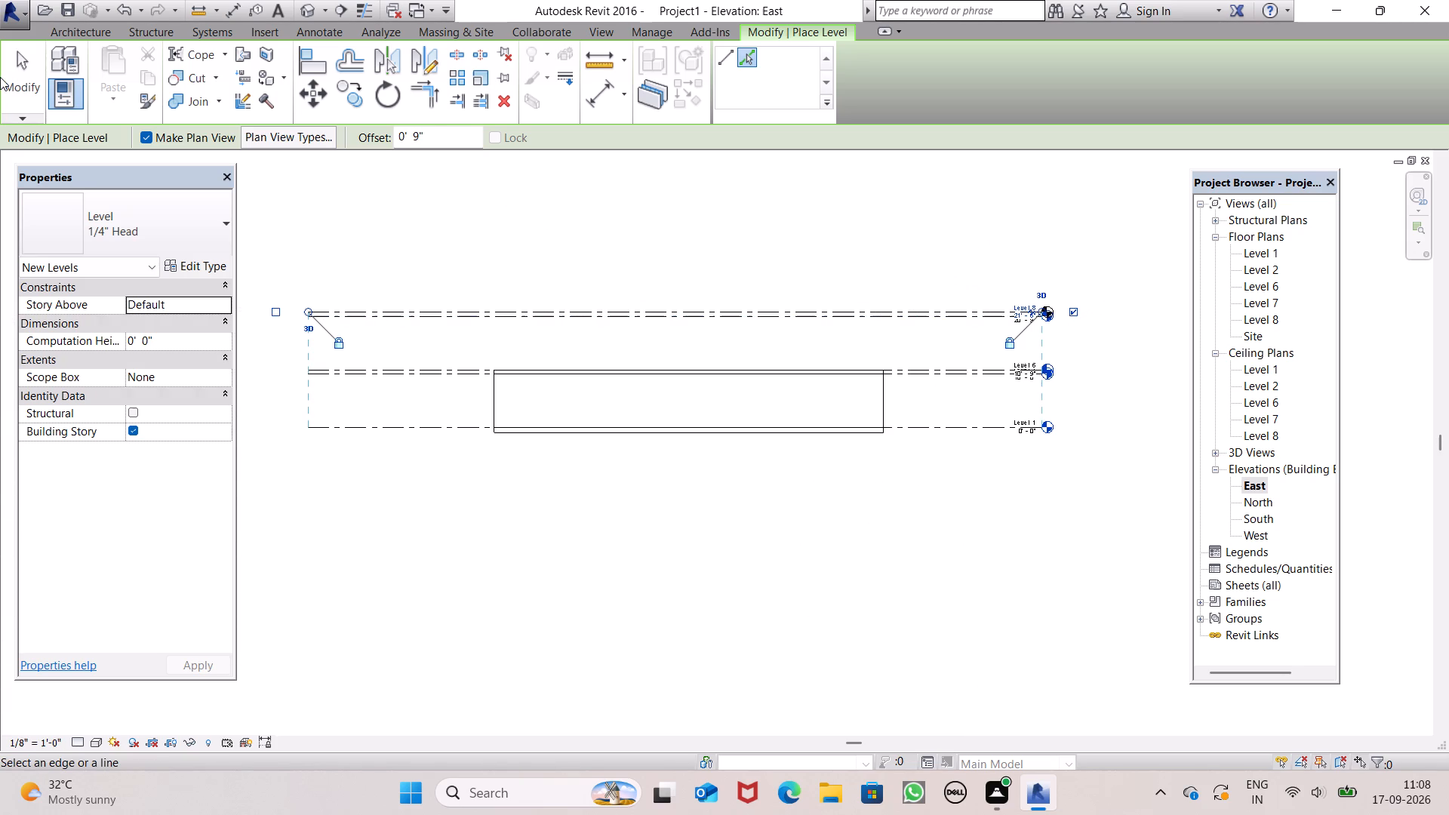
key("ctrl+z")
Using Pick Lines with a 9" offset, add a level at 21'-6" above the 20'-9" level.
scroll(4, 204, "down", 5)
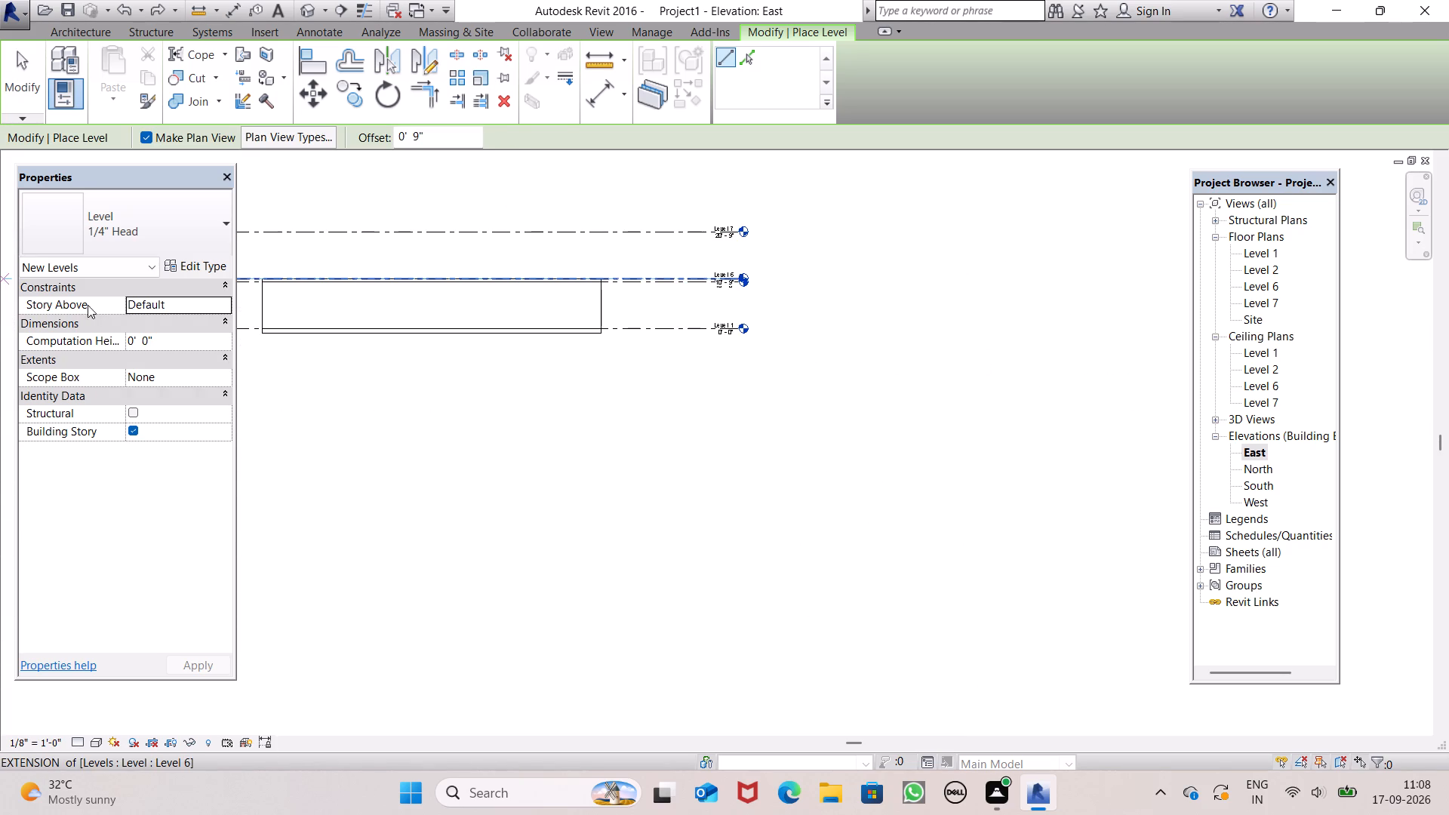
scroll(224, 296, "down", 6)
scroll(498, 378, "down", 8)
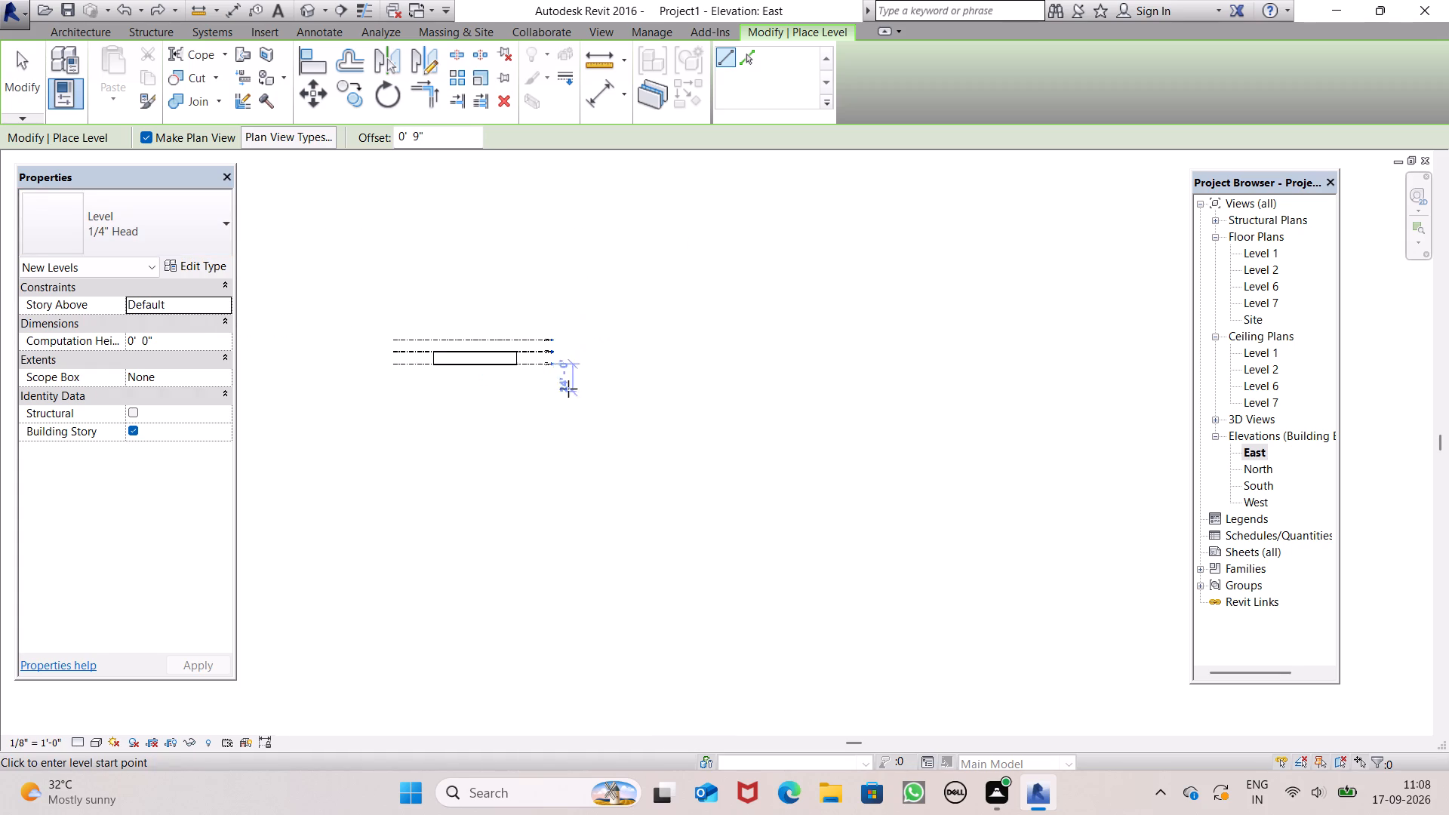
scroll(435, 352, "up", 4)
scroll(389, 319, "down", 1)
scroll(387, 315, "up", 2)
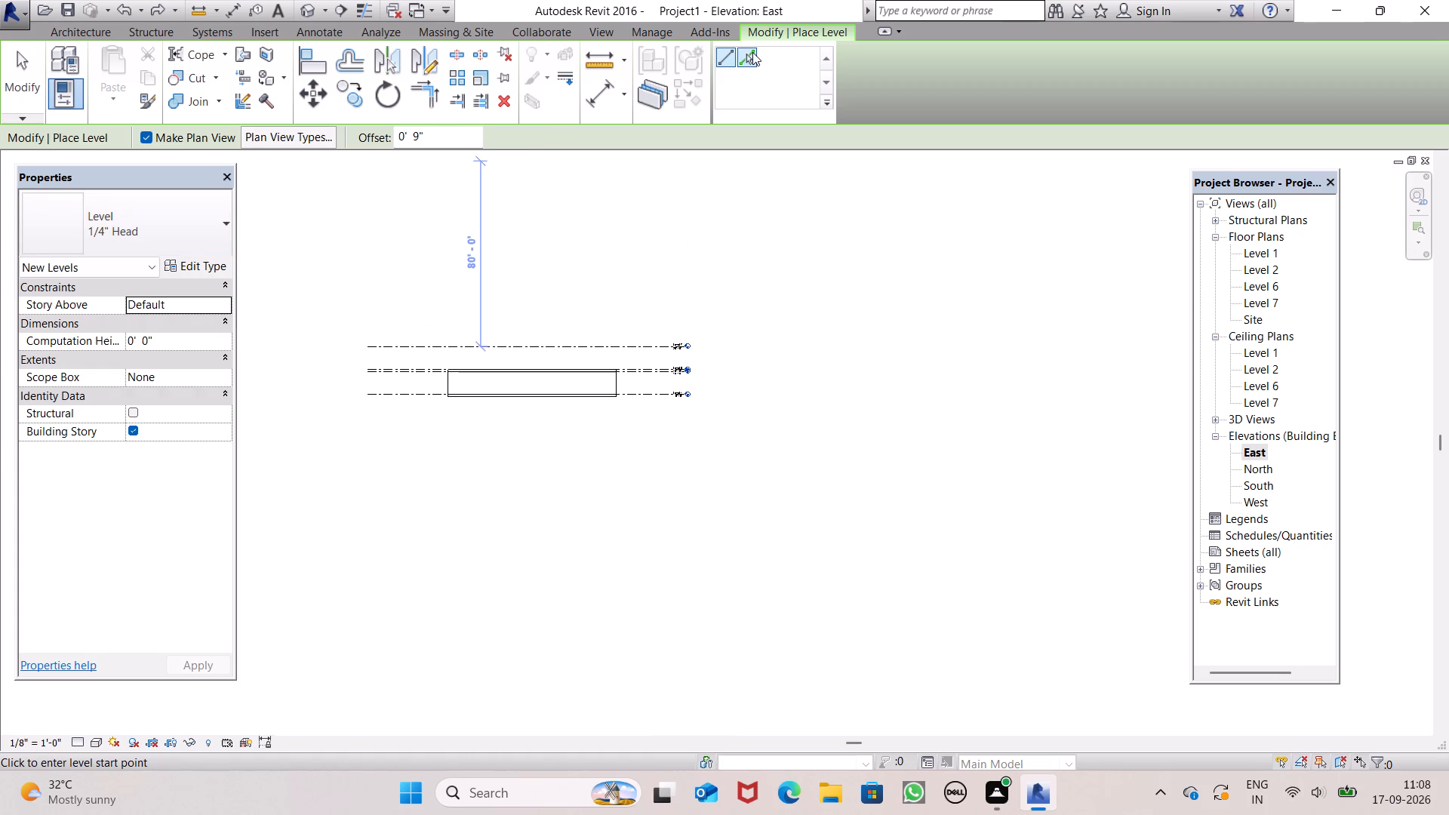
left_click(752, 52)
scroll(381, 339, "up", 13)
left_click(438, 358)
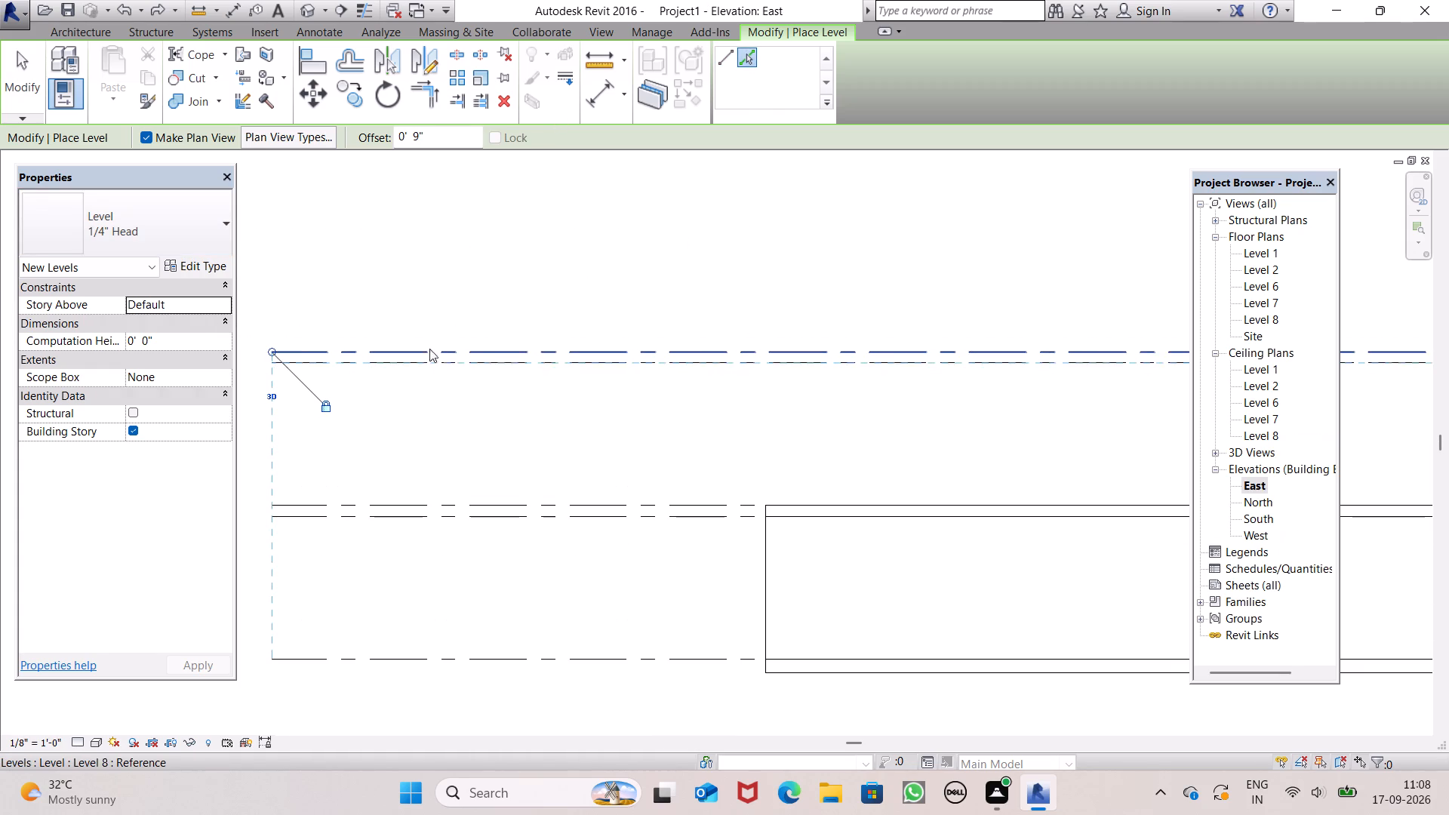
Add a level offset 10' above the 21'-6" level by picking that level's line.
left_click(438, 141)
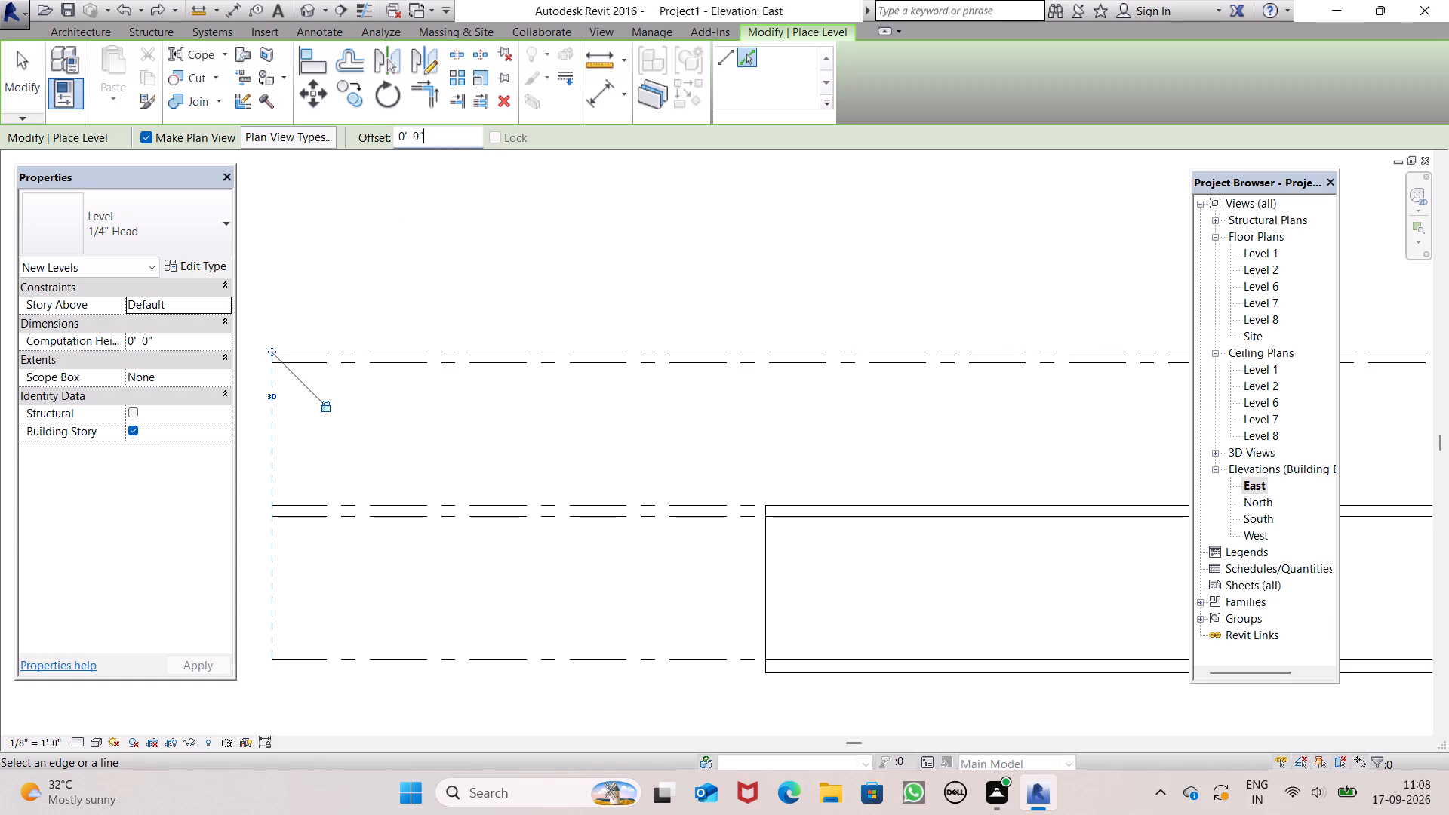
key("BackSpace")
key("BackSpace")
key("BackSpace")
key("BackSpace")
key("BackSpace")
key("BackSpace")
key("BackSpace")
key("BackSpace")
key("BackSpace")
key("BackSpace")
key("BackSpace")
key("BackSpace")
key("BackSpace")
key("BackSpace")
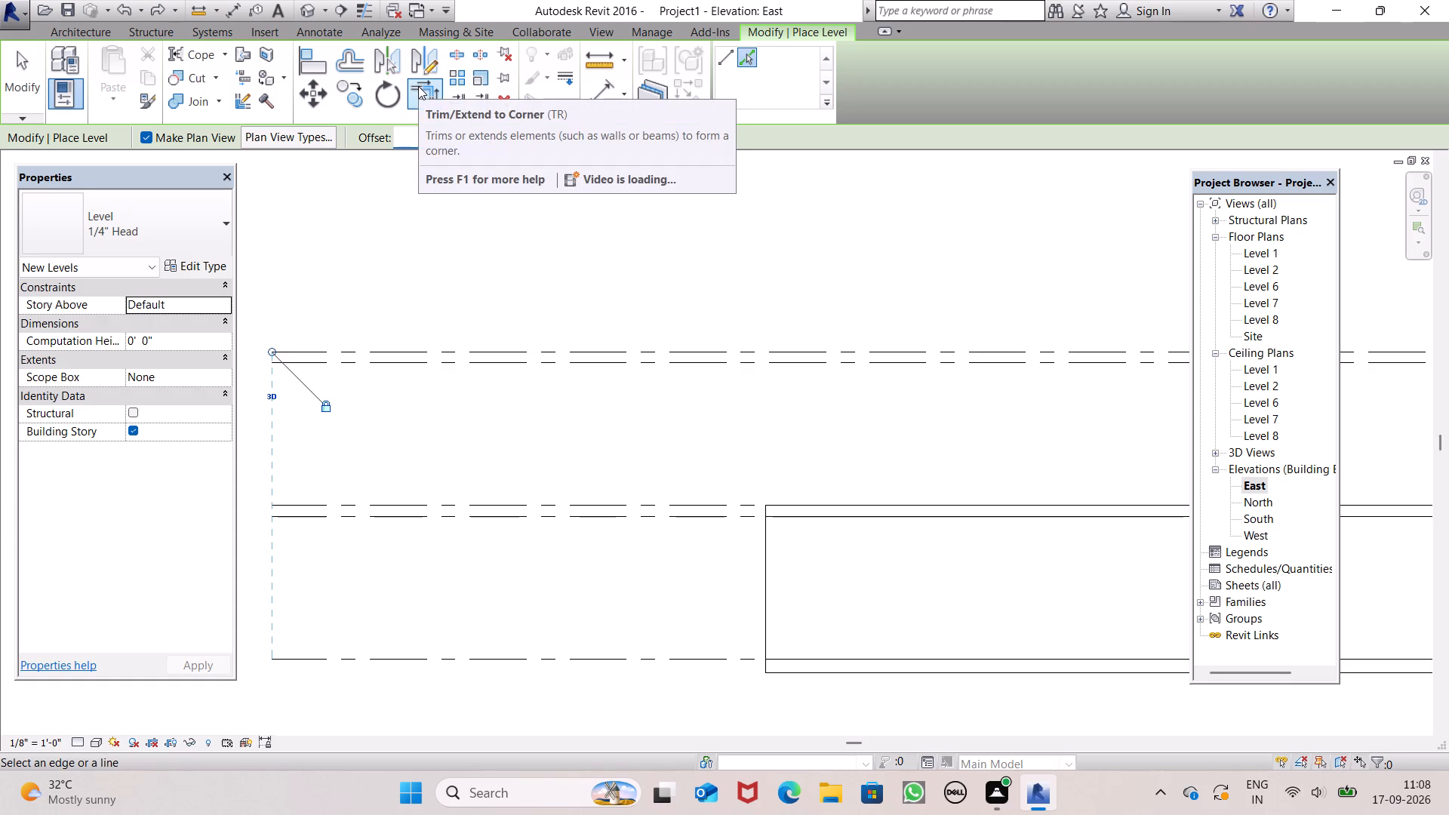
type("10'")
key("Return")
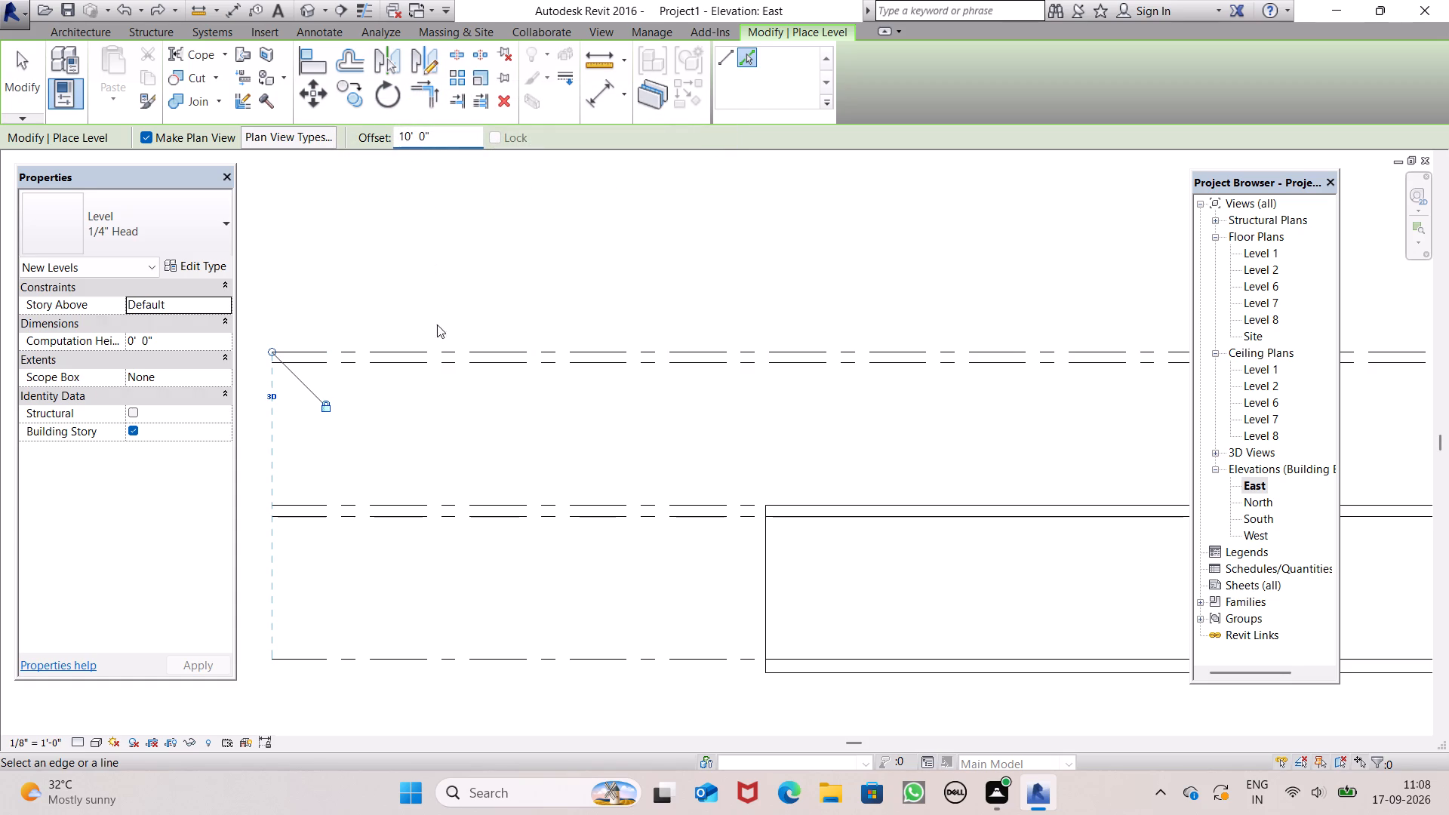
left_click(459, 350)
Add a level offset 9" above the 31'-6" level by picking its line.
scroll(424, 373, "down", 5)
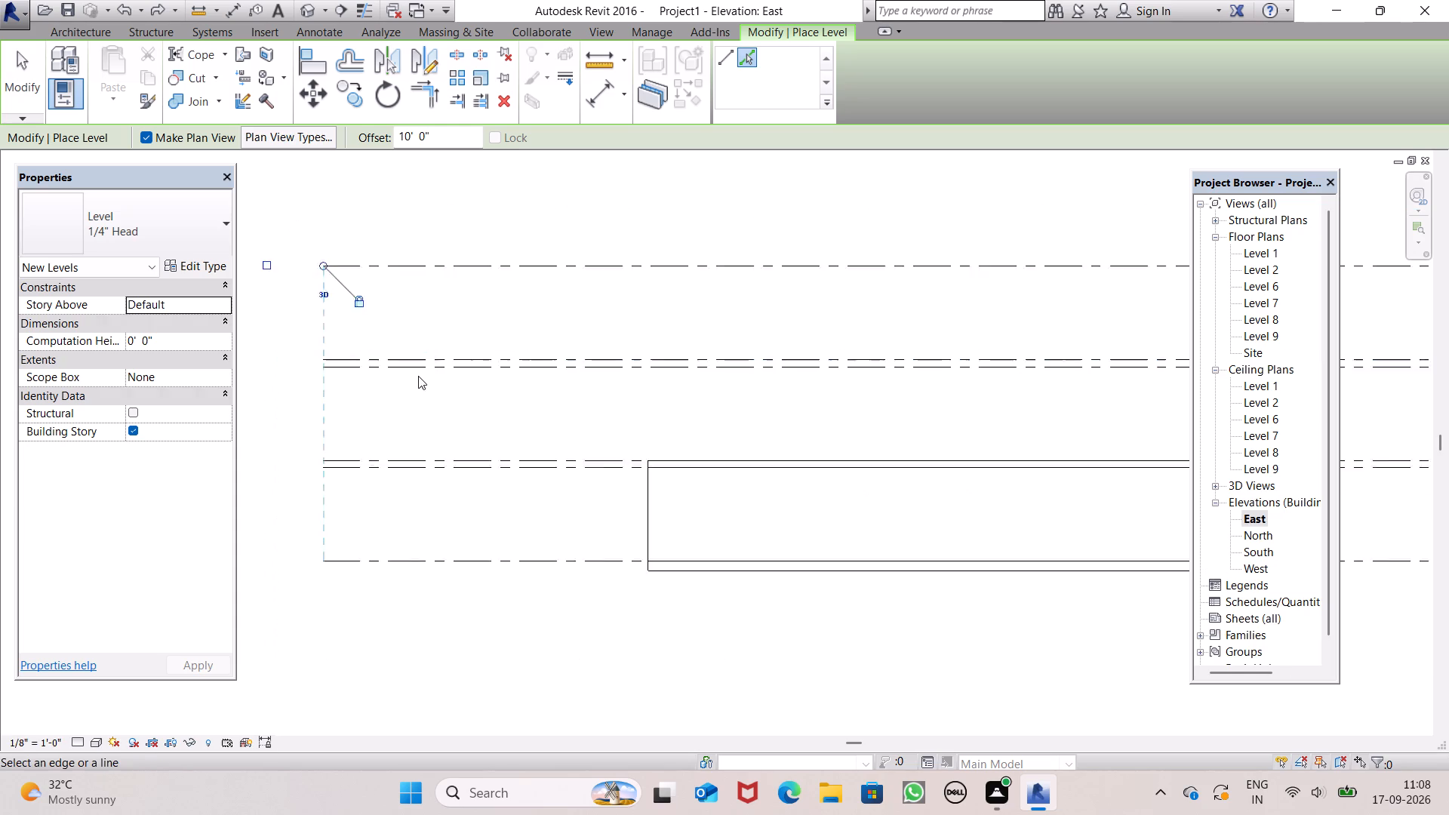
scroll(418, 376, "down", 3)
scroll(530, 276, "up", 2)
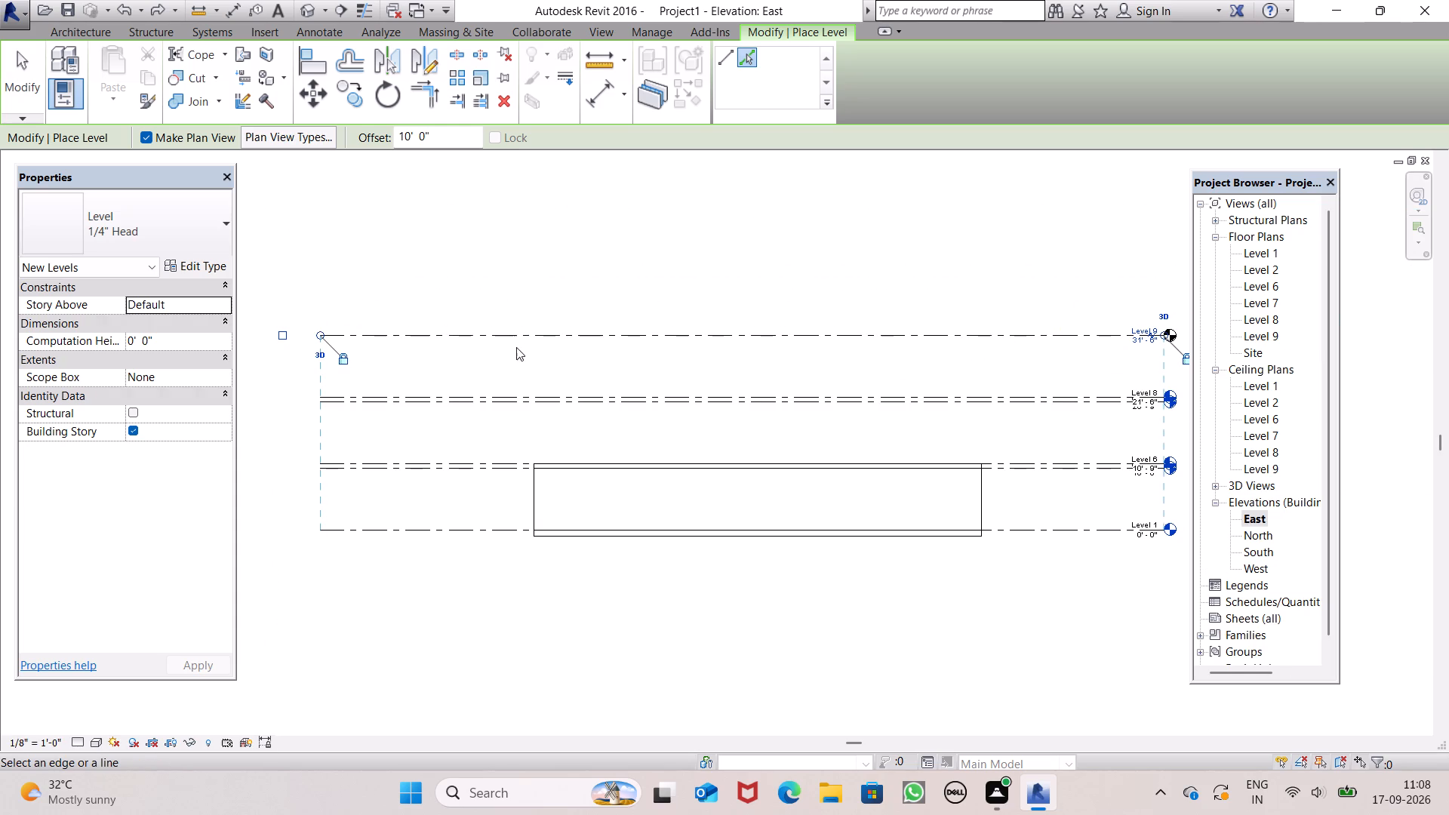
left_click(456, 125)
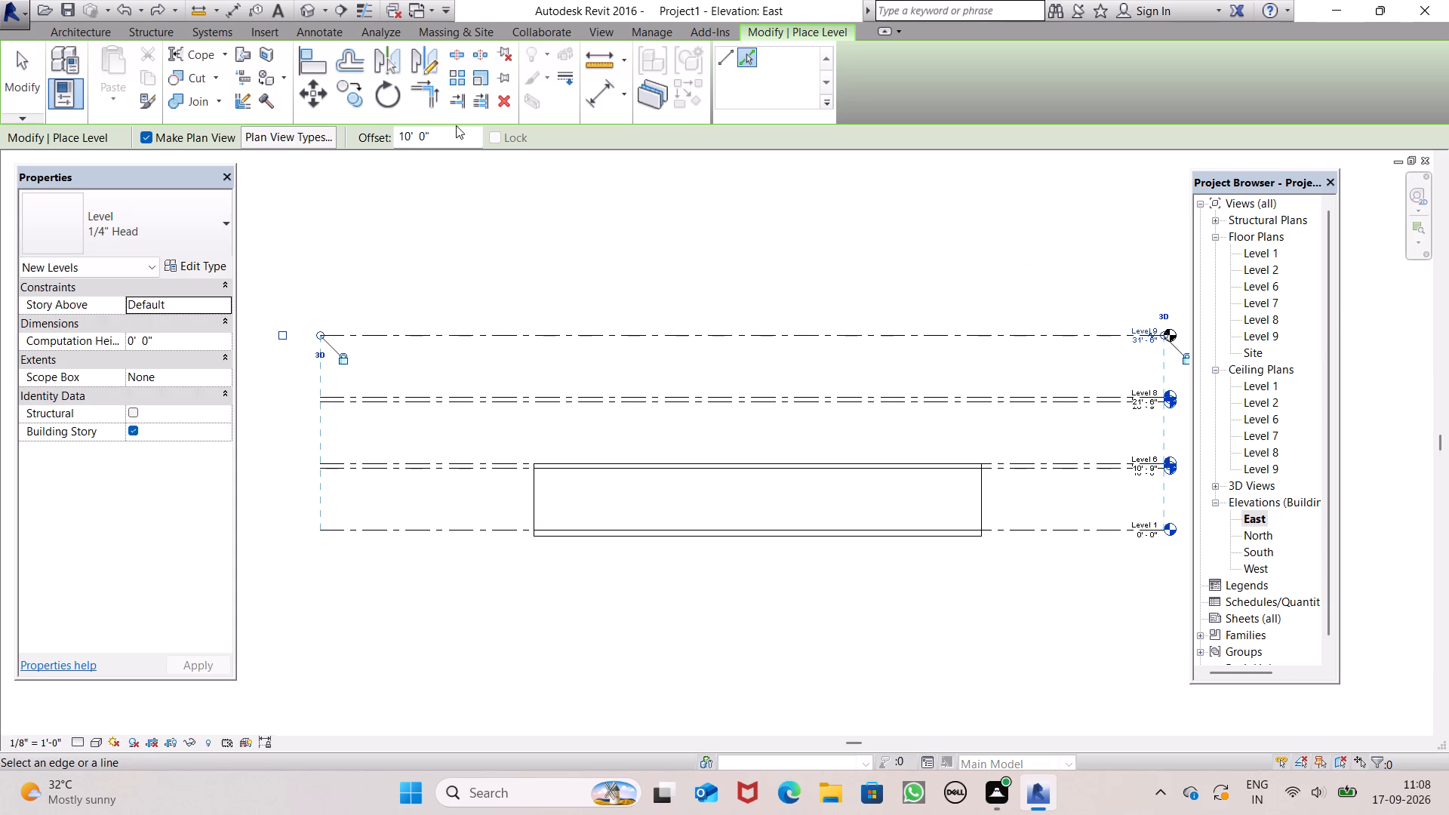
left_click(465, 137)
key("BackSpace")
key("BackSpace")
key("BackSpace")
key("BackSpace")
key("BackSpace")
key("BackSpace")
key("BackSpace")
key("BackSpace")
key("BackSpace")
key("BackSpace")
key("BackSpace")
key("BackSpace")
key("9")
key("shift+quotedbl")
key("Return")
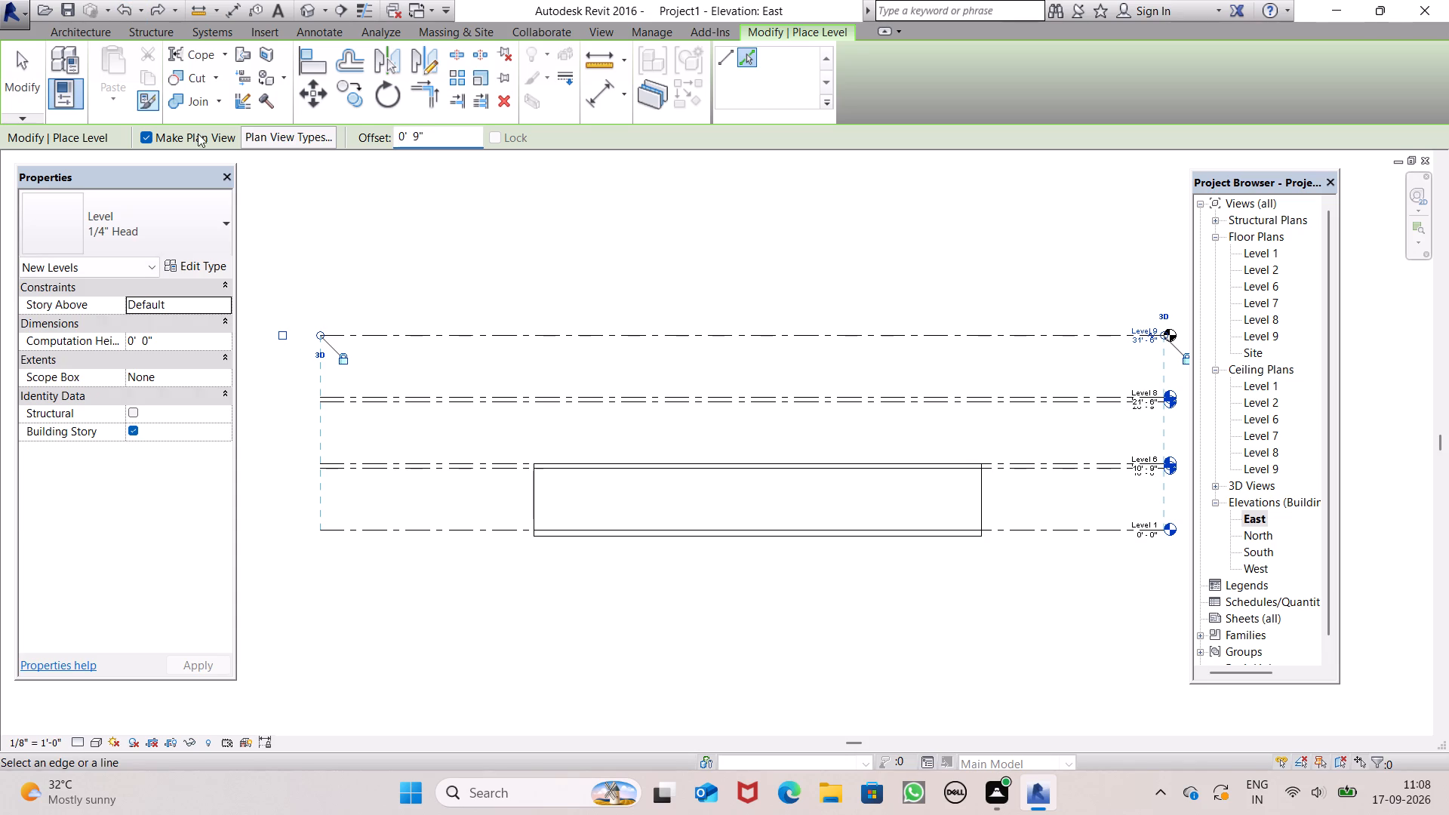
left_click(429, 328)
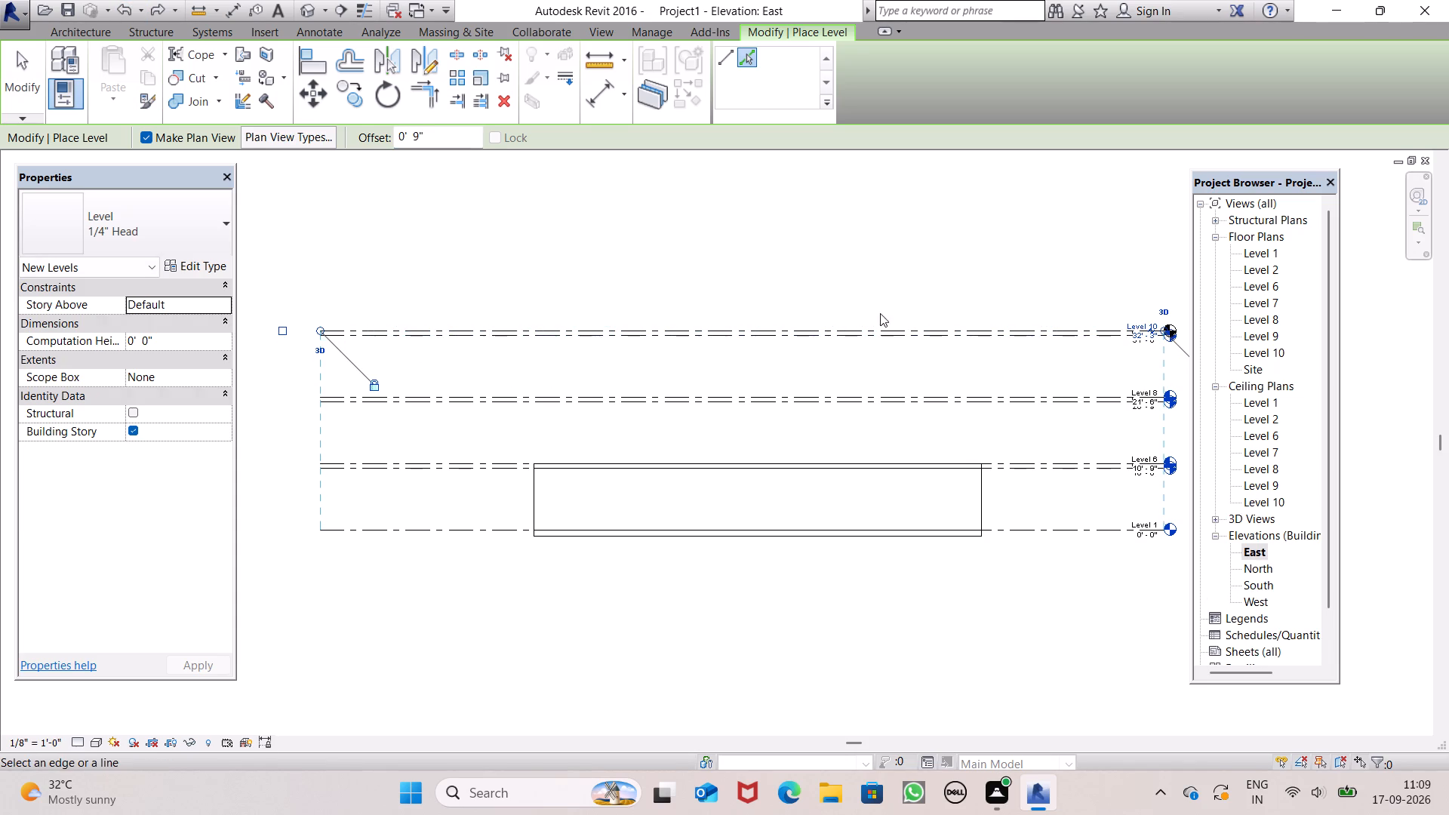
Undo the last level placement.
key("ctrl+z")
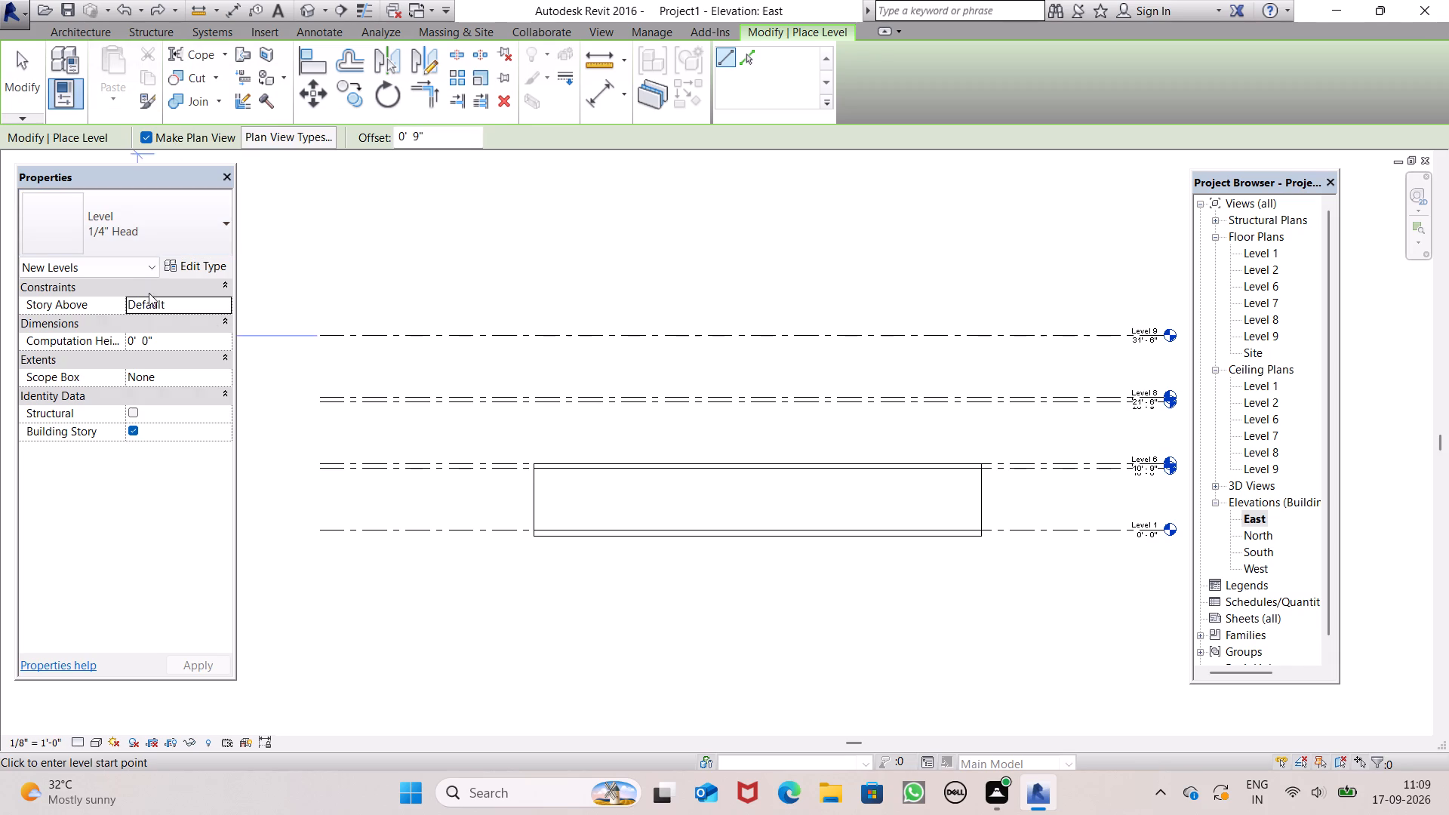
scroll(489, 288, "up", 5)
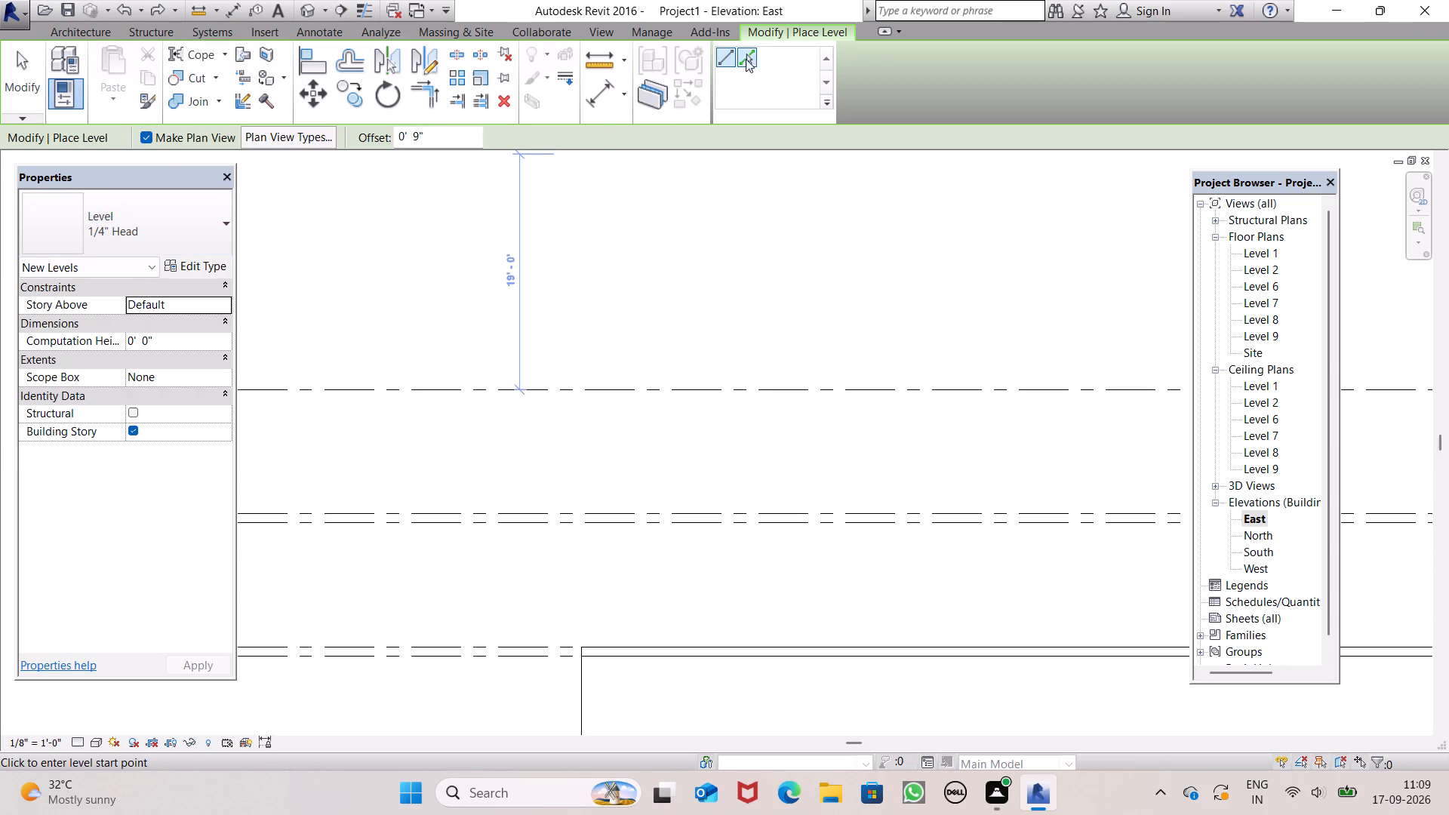
Using Pick Lines with a 9" offset, add a level at 32'-3" above the 31'-6" level.
left_click(747, 56)
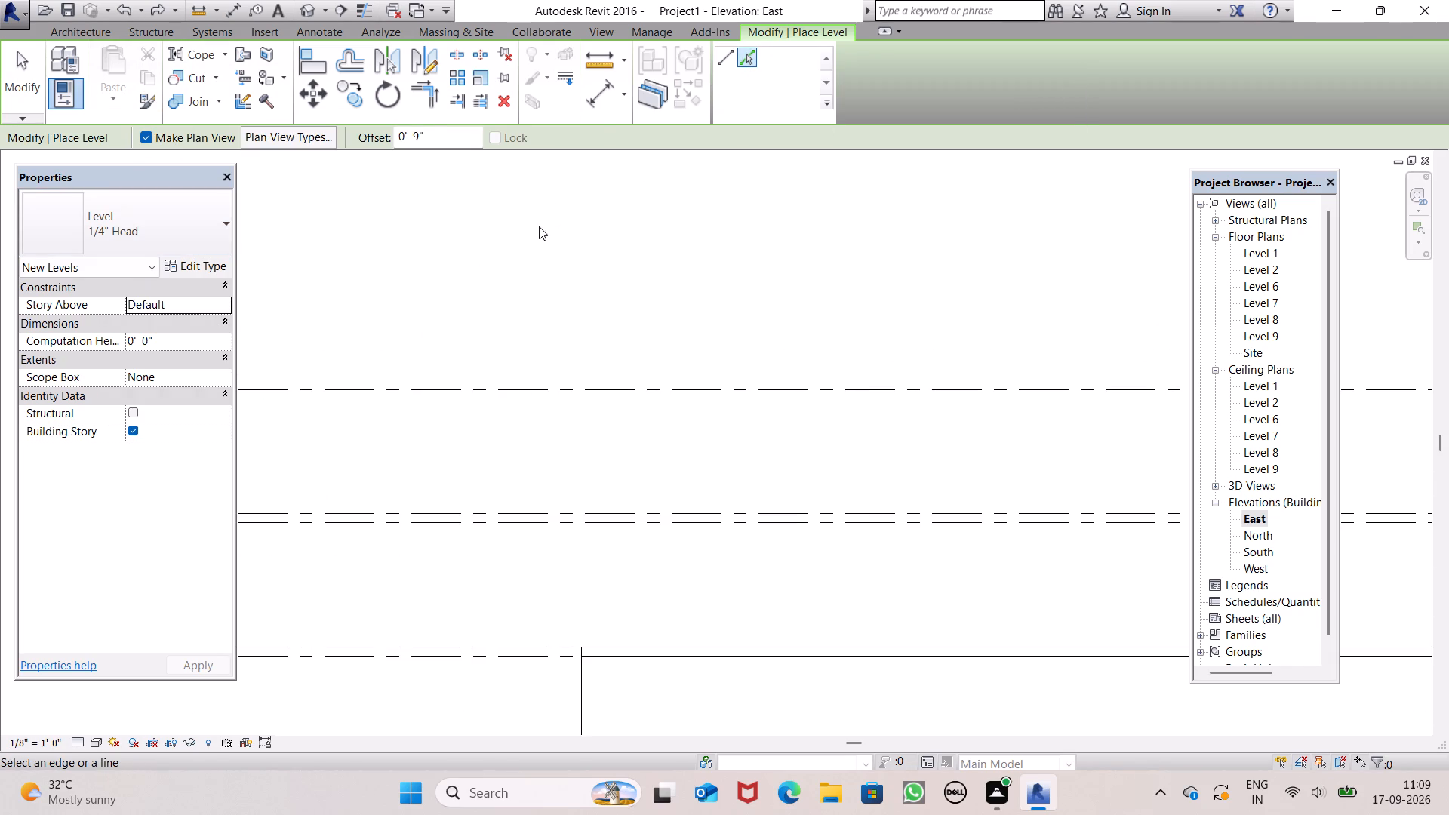
left_click(536, 388)
scroll(659, 398, "down", 7)
key("space")
key("space")
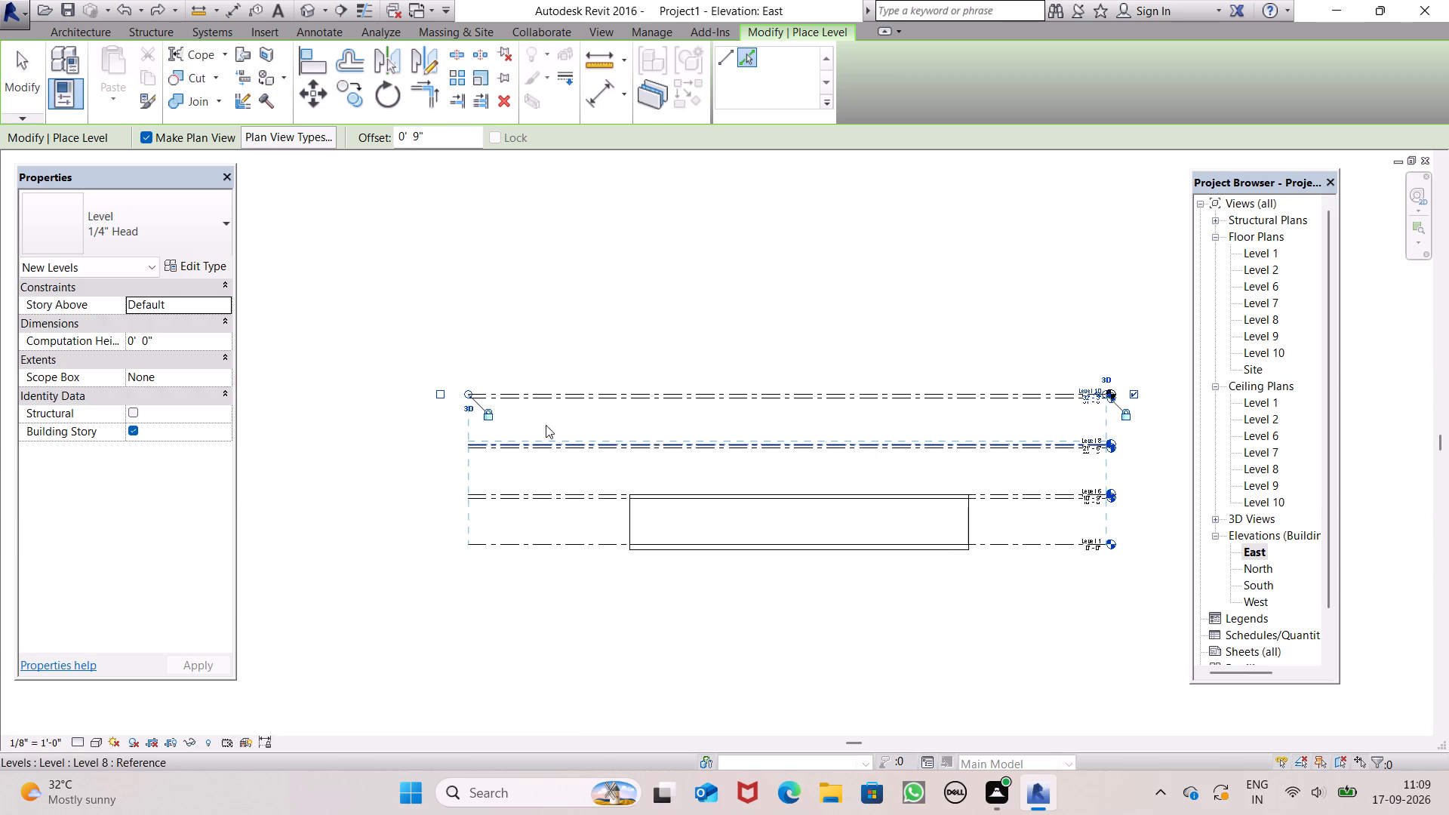
key("Escape")
key("grave")
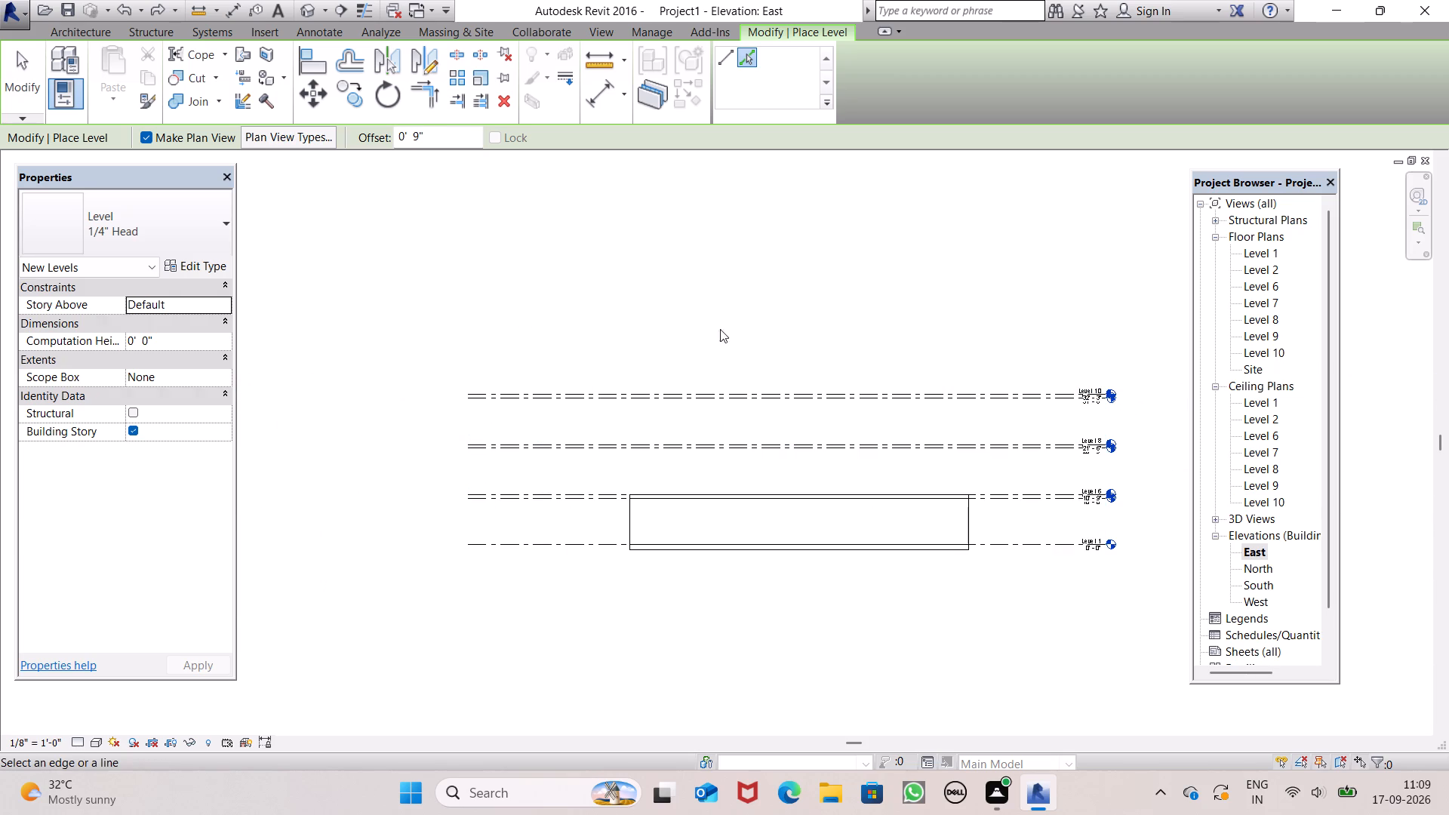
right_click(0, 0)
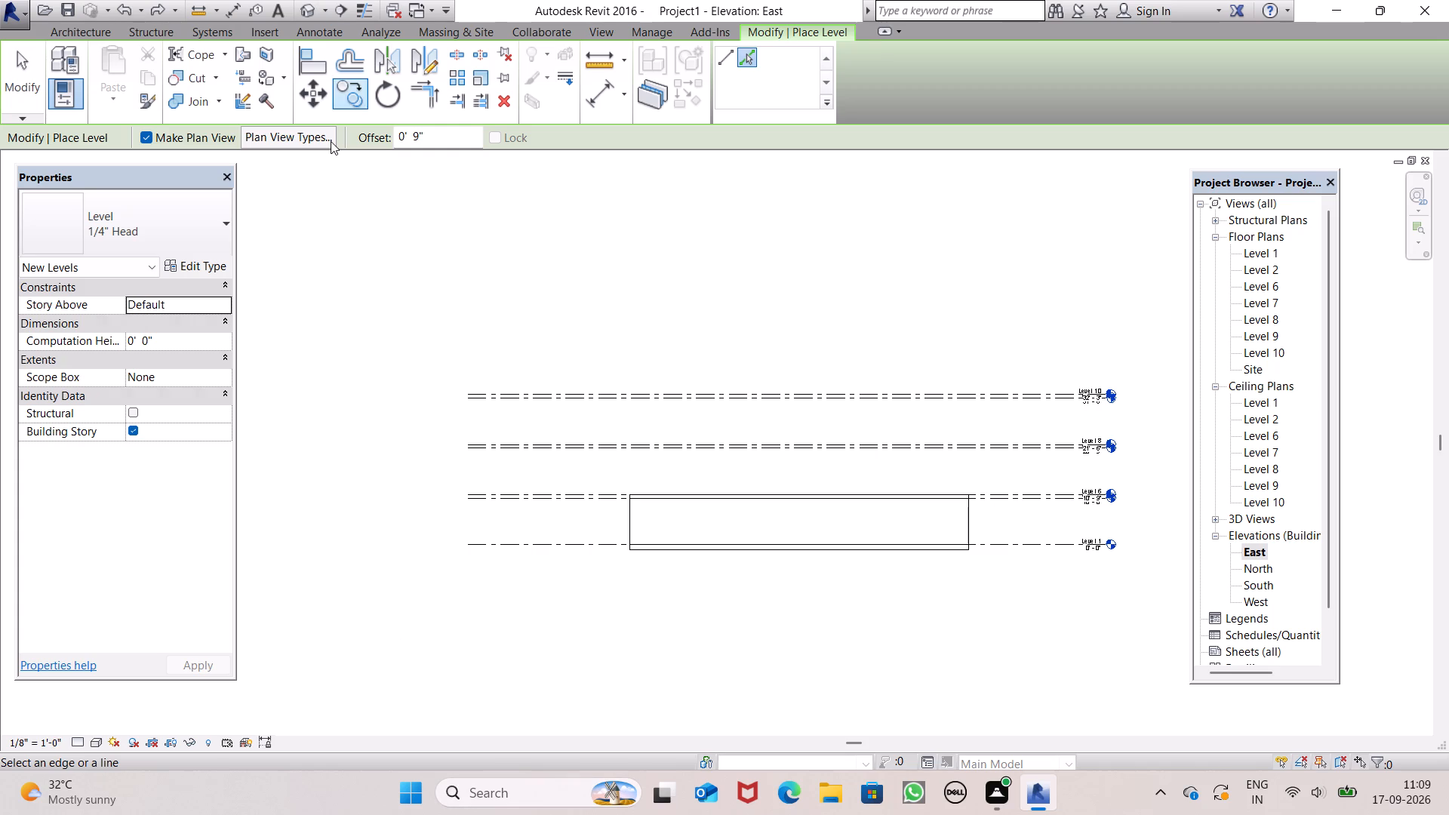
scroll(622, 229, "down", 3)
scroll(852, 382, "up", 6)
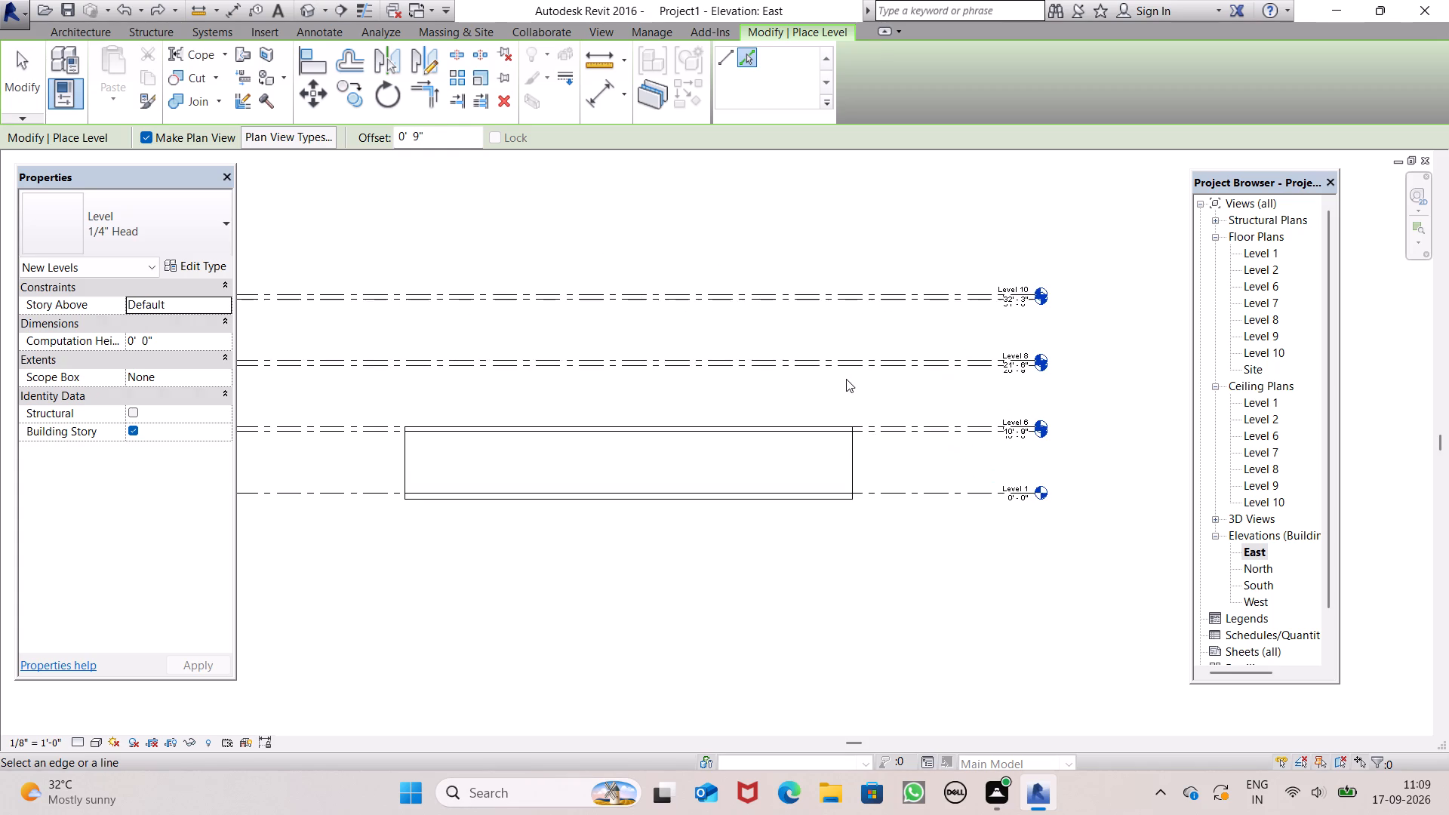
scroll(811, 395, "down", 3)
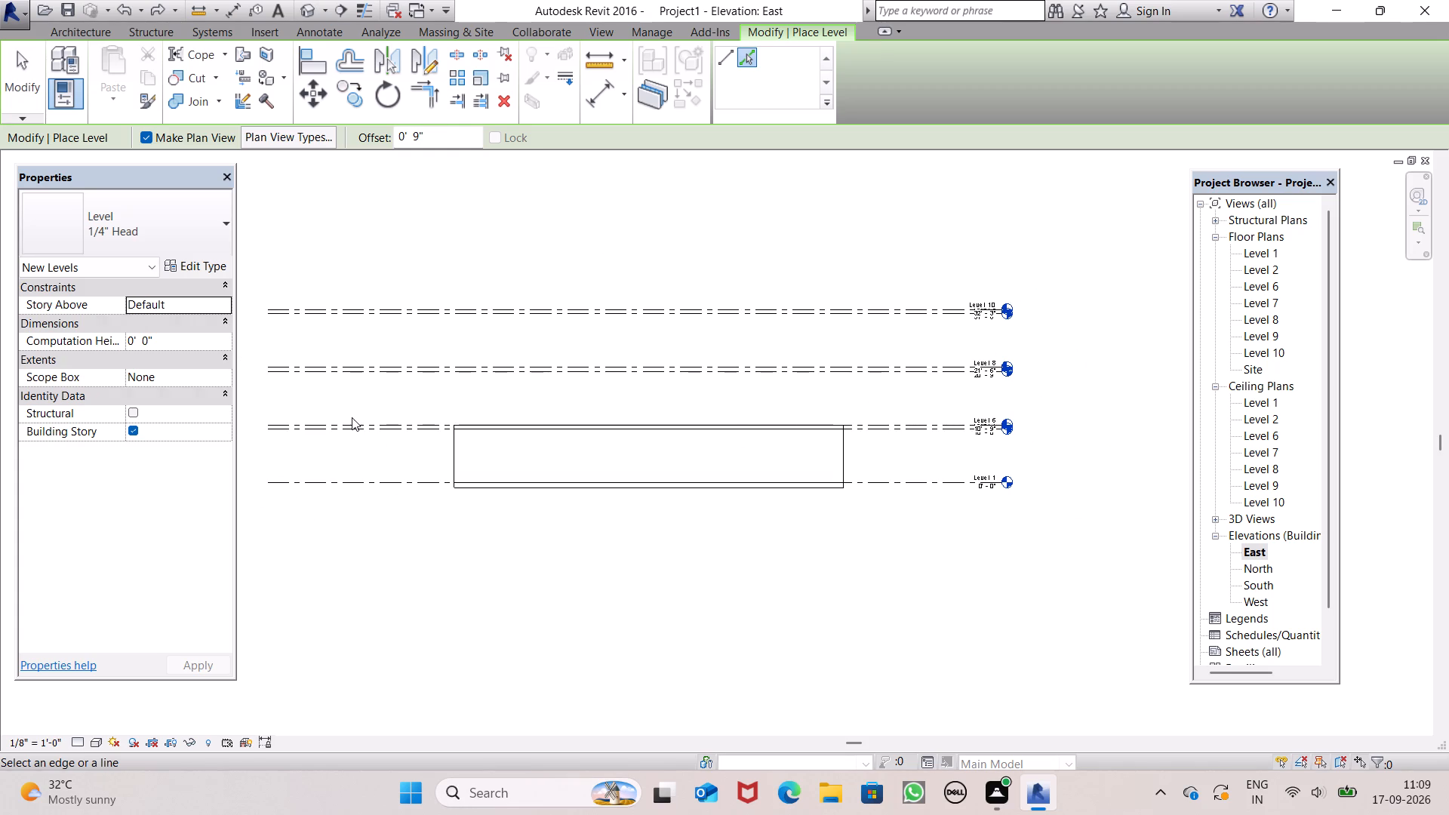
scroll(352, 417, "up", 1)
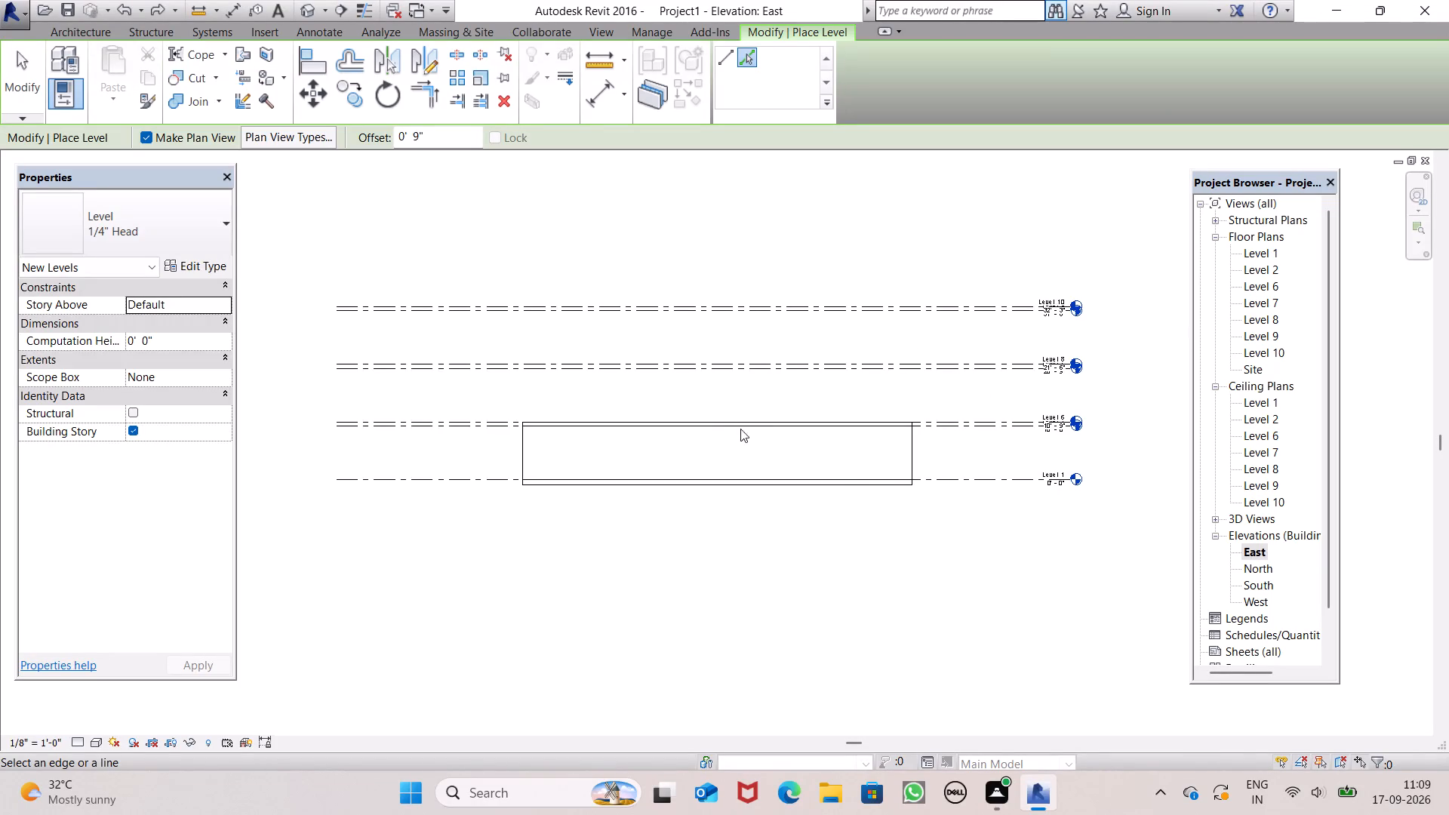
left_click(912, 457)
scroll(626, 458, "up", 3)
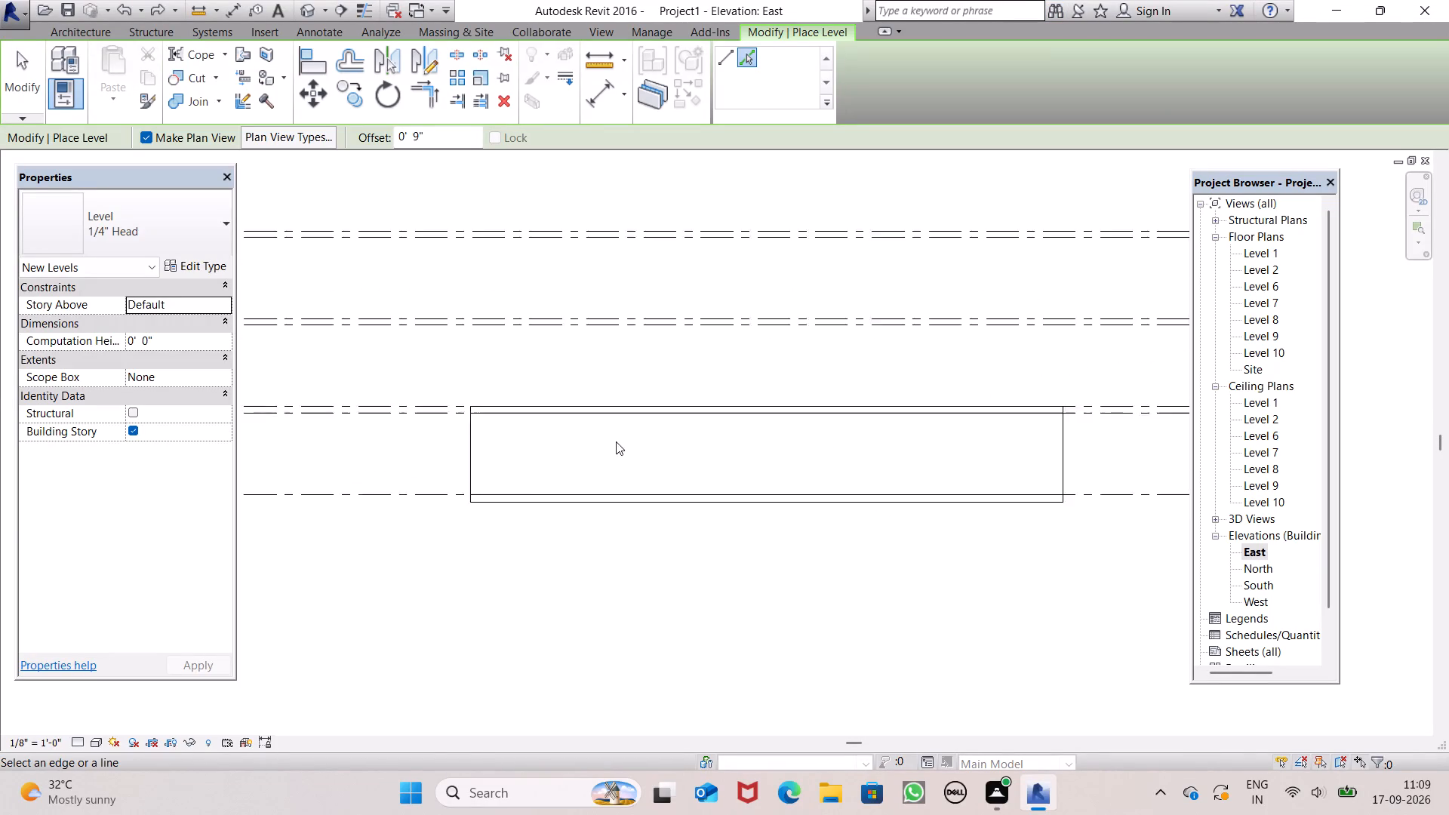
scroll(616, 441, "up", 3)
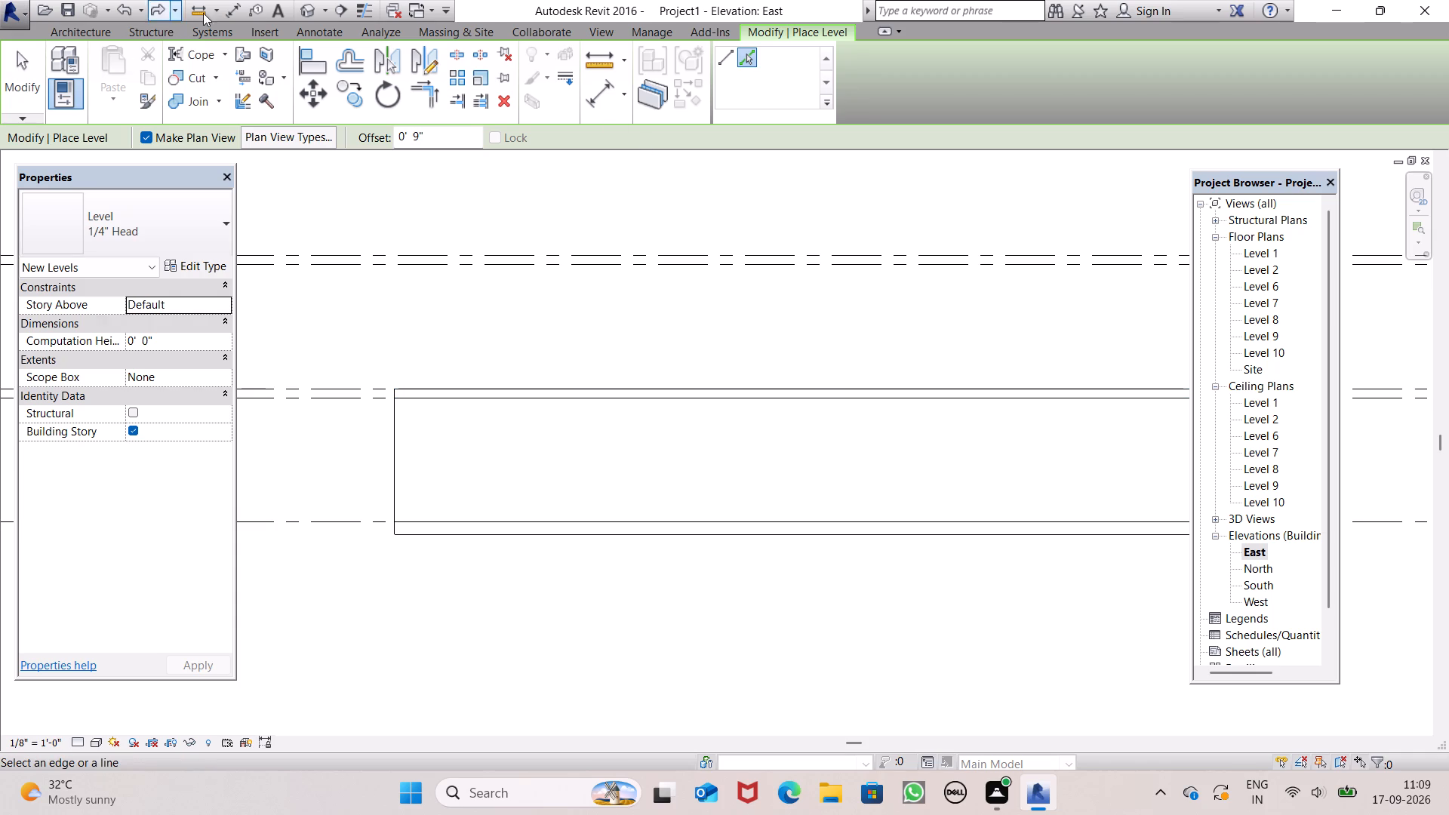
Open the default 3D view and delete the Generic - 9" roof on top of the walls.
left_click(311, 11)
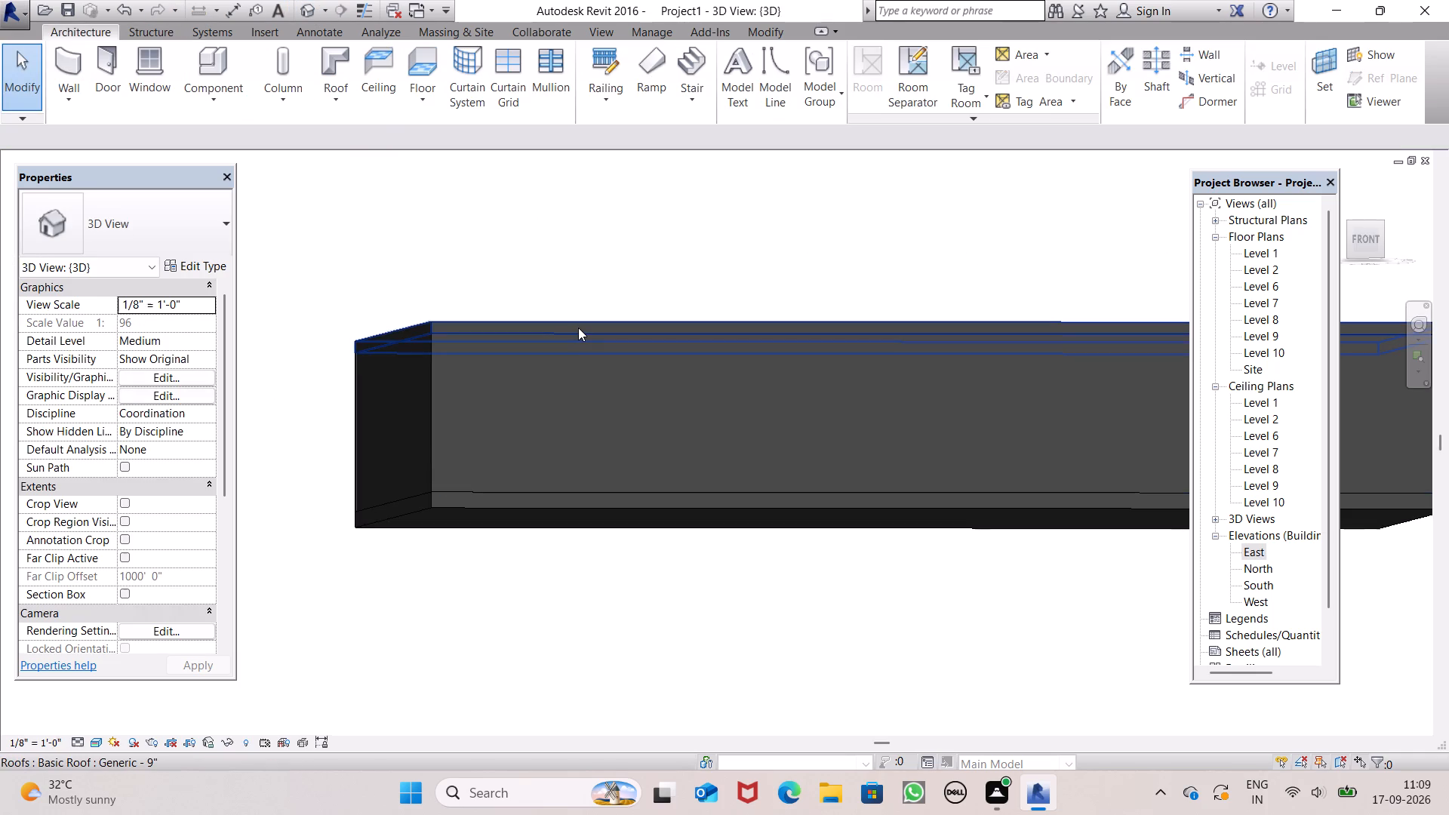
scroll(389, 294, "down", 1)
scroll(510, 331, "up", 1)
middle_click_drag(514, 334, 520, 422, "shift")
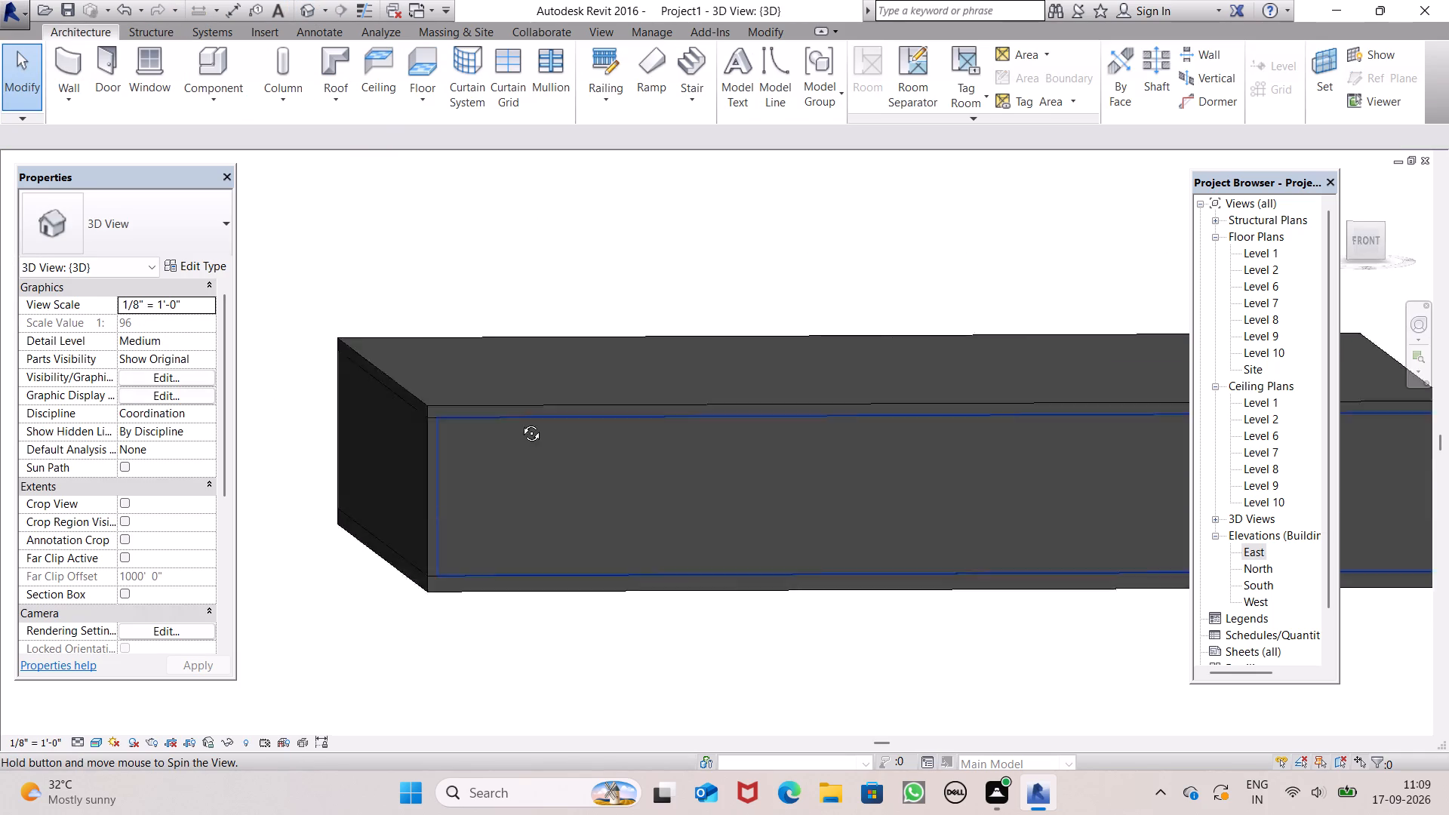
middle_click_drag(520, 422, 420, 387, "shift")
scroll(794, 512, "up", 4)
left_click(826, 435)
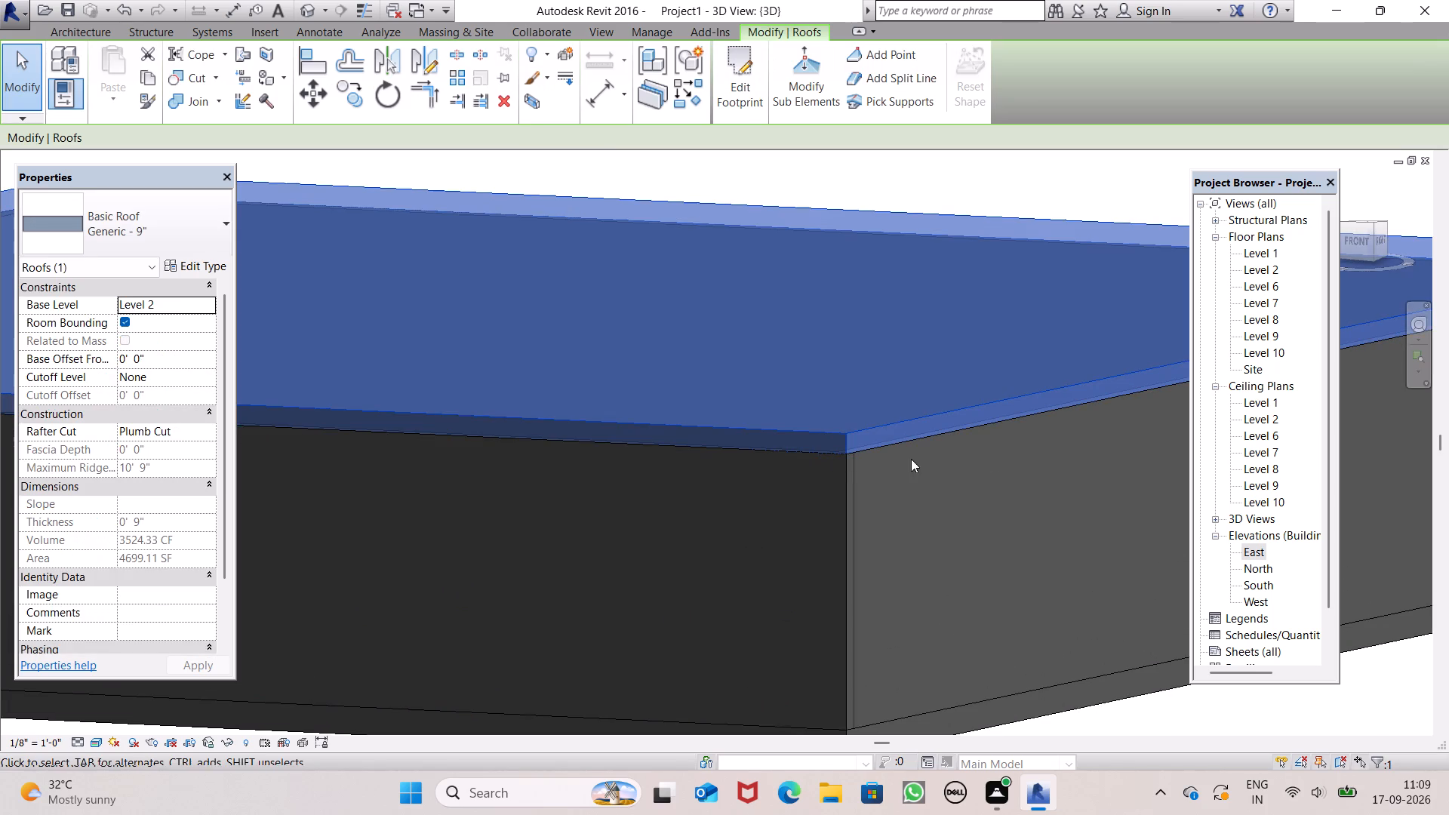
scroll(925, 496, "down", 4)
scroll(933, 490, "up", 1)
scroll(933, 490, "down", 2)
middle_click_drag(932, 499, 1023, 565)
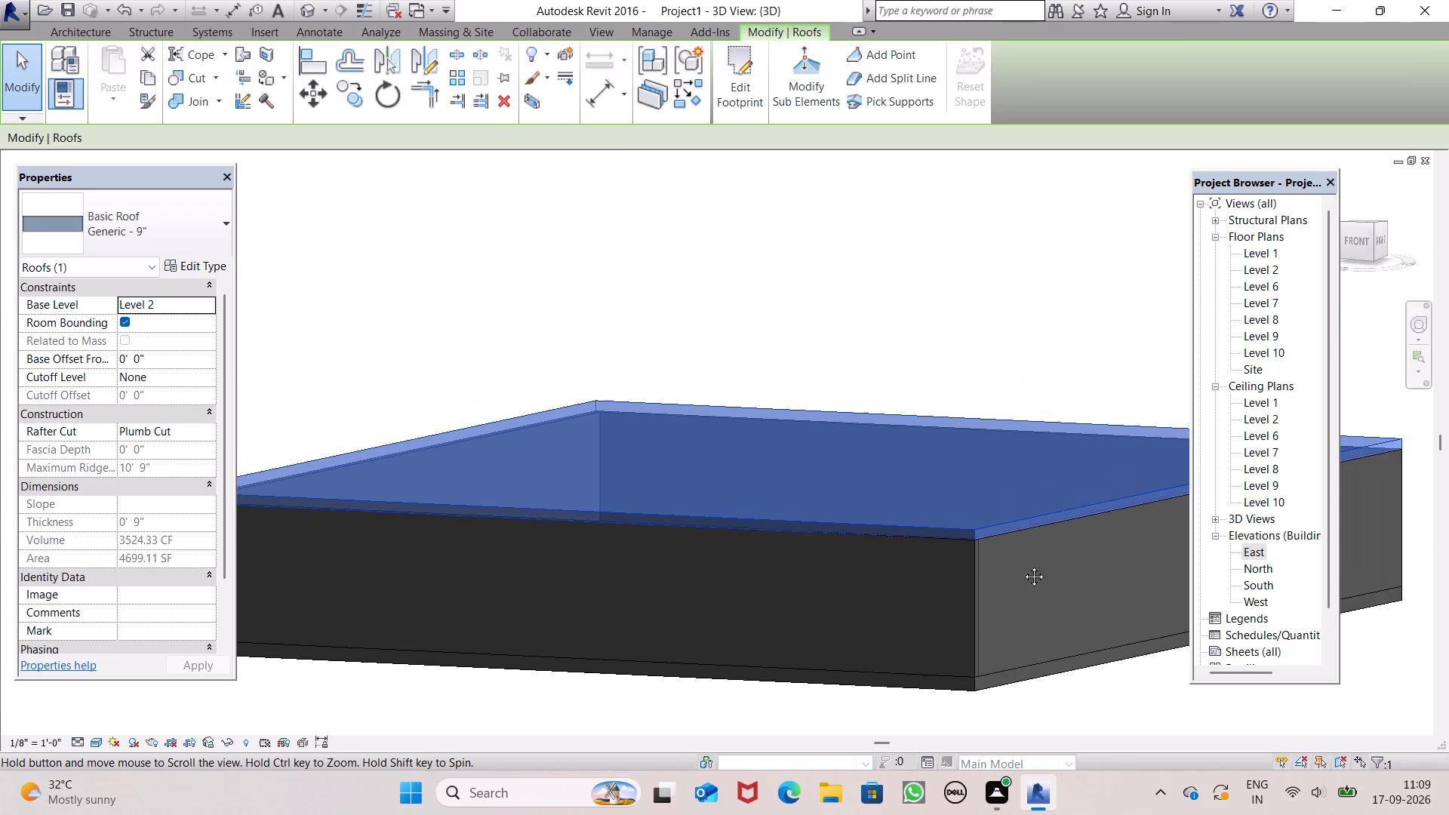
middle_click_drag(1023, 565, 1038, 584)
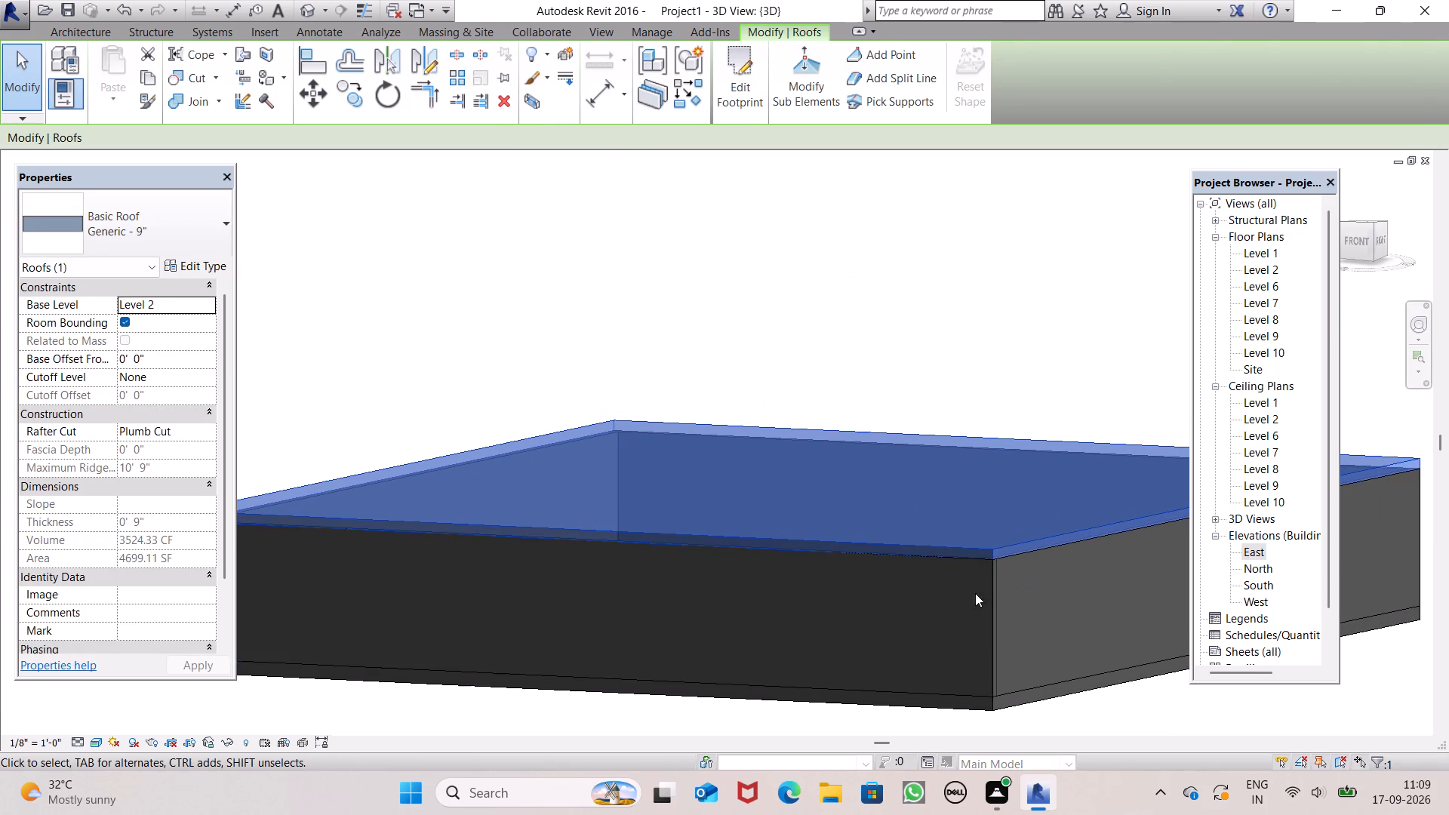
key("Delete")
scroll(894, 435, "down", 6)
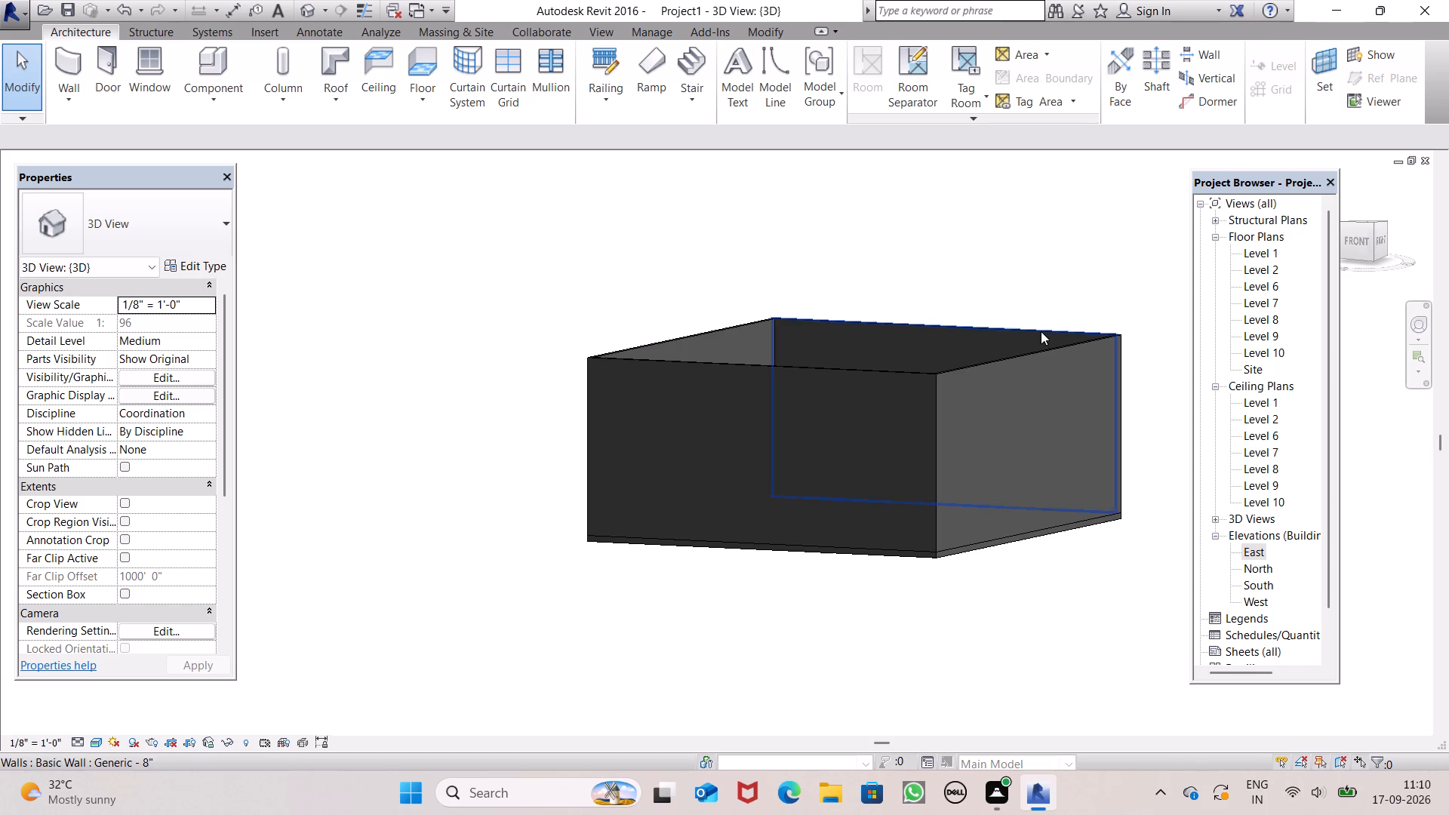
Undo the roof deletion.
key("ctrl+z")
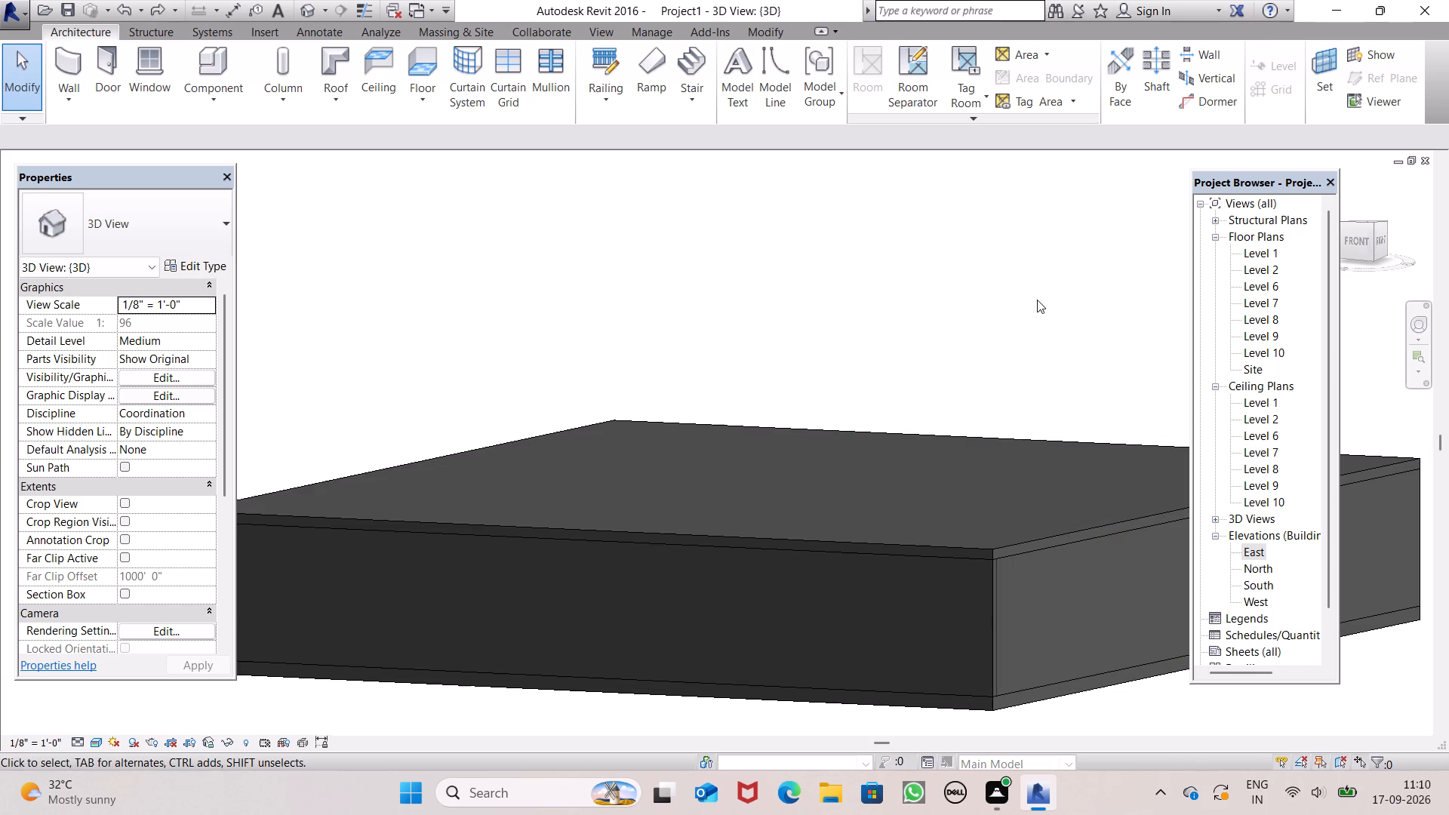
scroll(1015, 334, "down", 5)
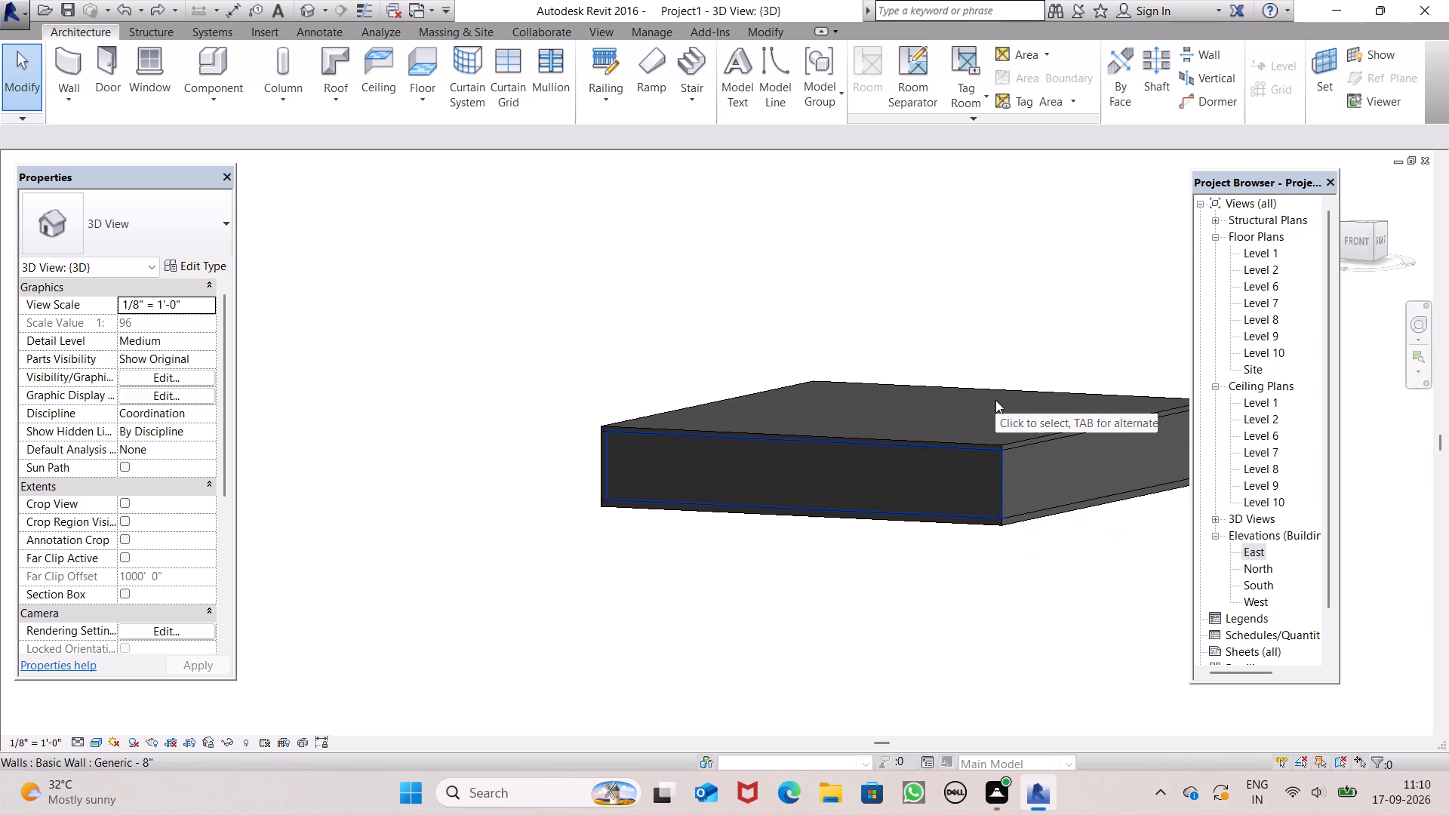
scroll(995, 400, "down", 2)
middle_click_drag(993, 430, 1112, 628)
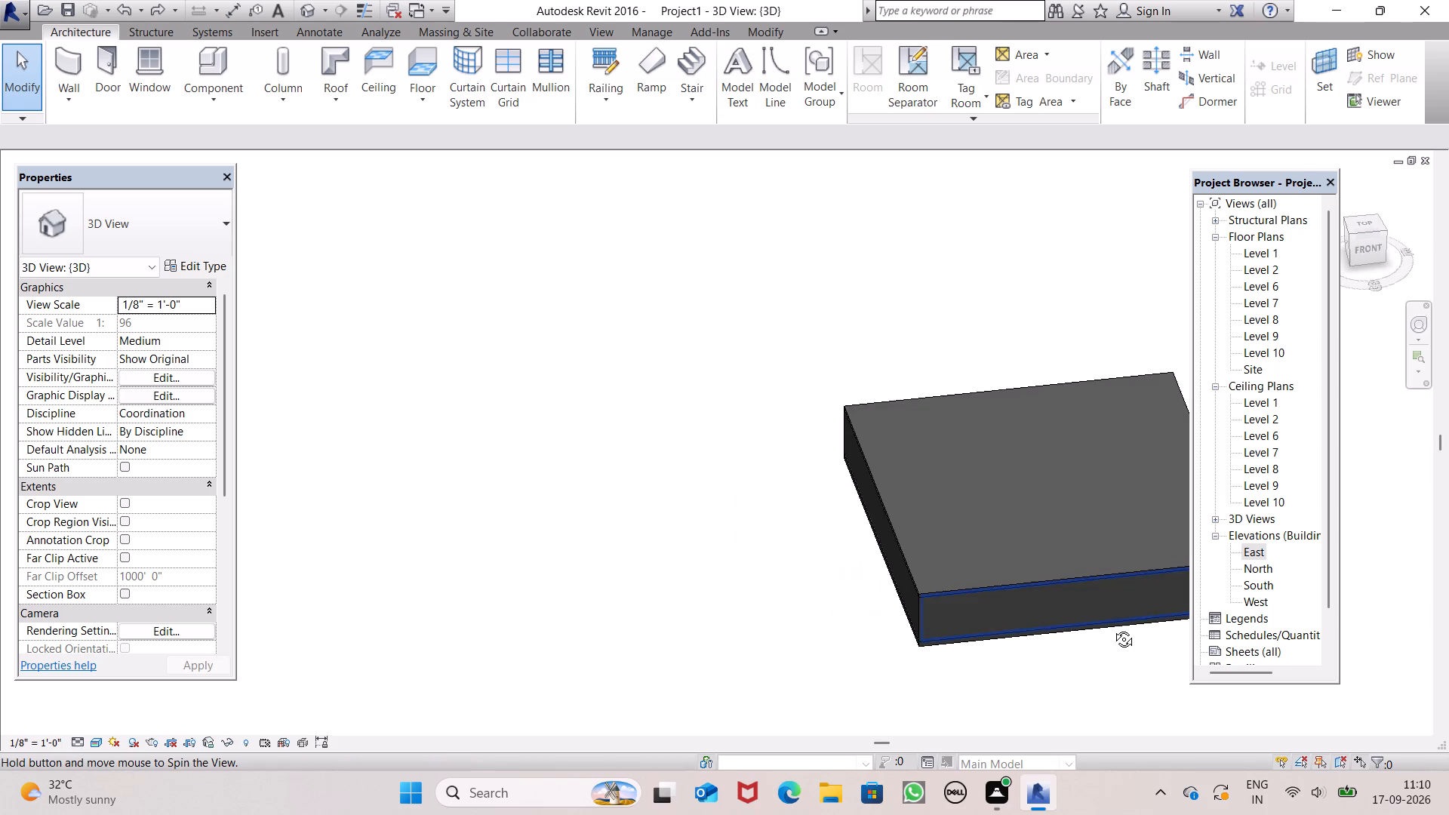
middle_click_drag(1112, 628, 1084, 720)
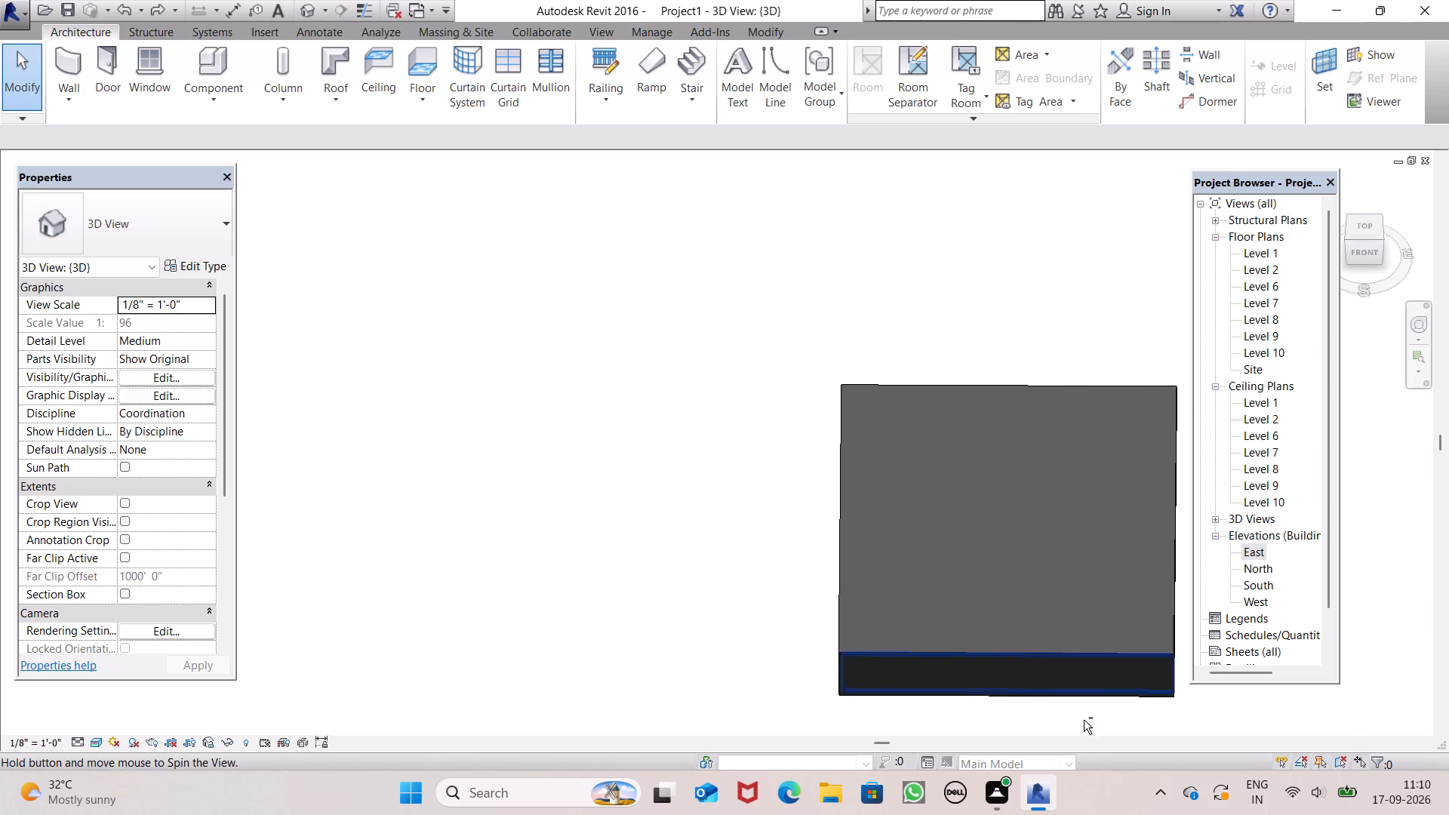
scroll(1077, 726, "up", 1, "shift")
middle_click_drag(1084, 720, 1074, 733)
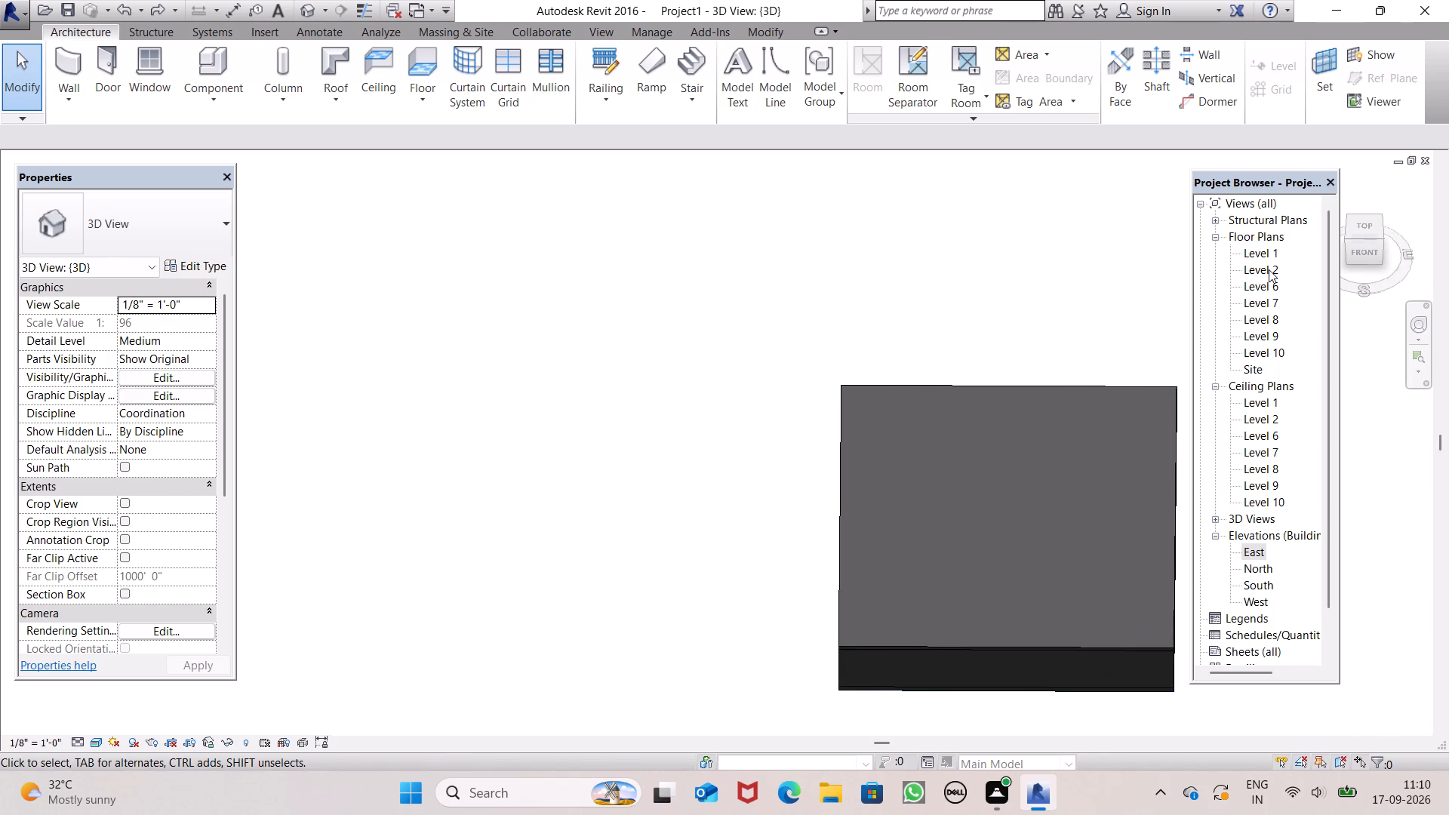
Open the Level 2 floor plan.
double_click(1269, 269)
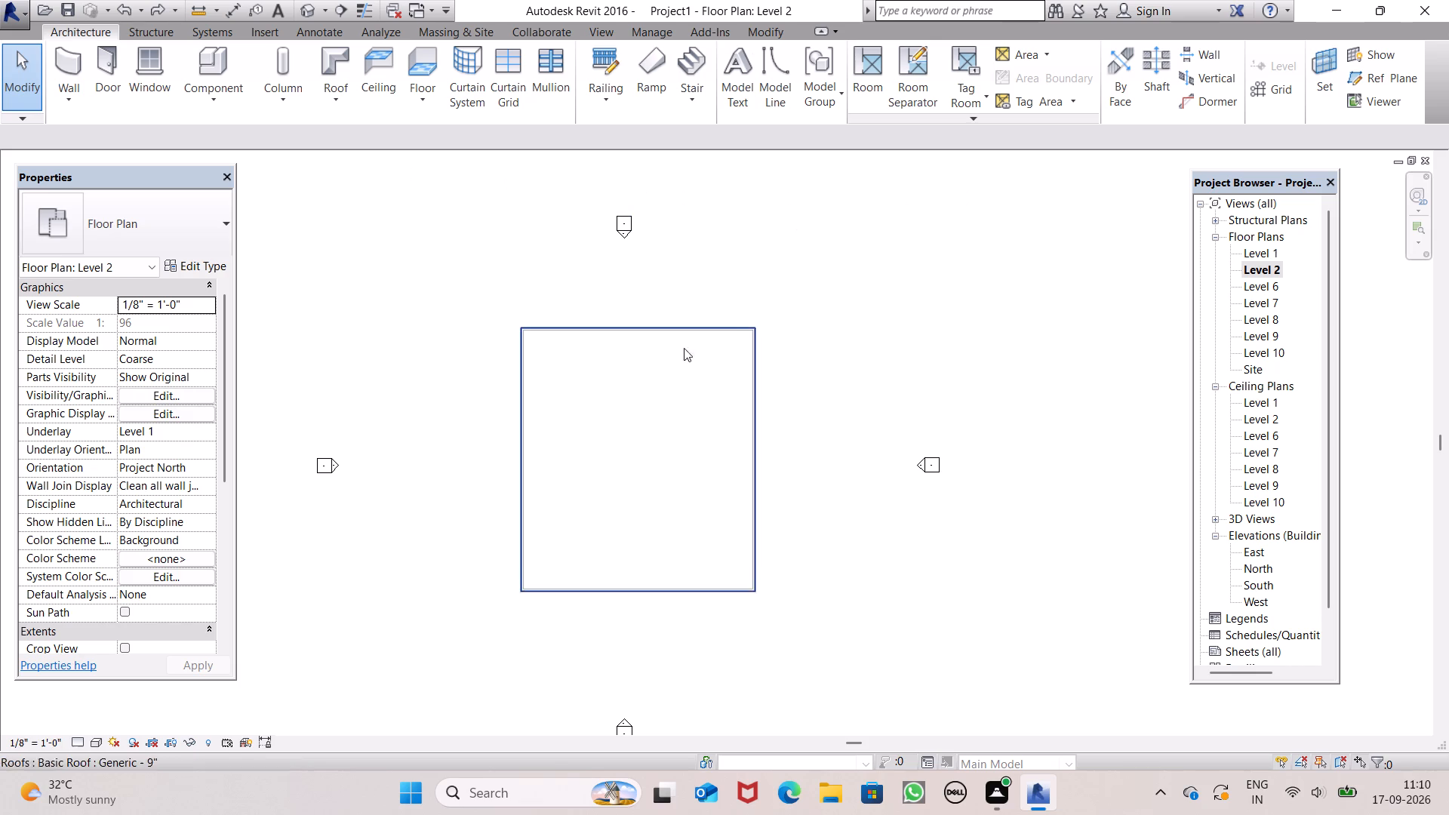
scroll(711, 311, "down", 2)
scroll(691, 384, "up", 2)
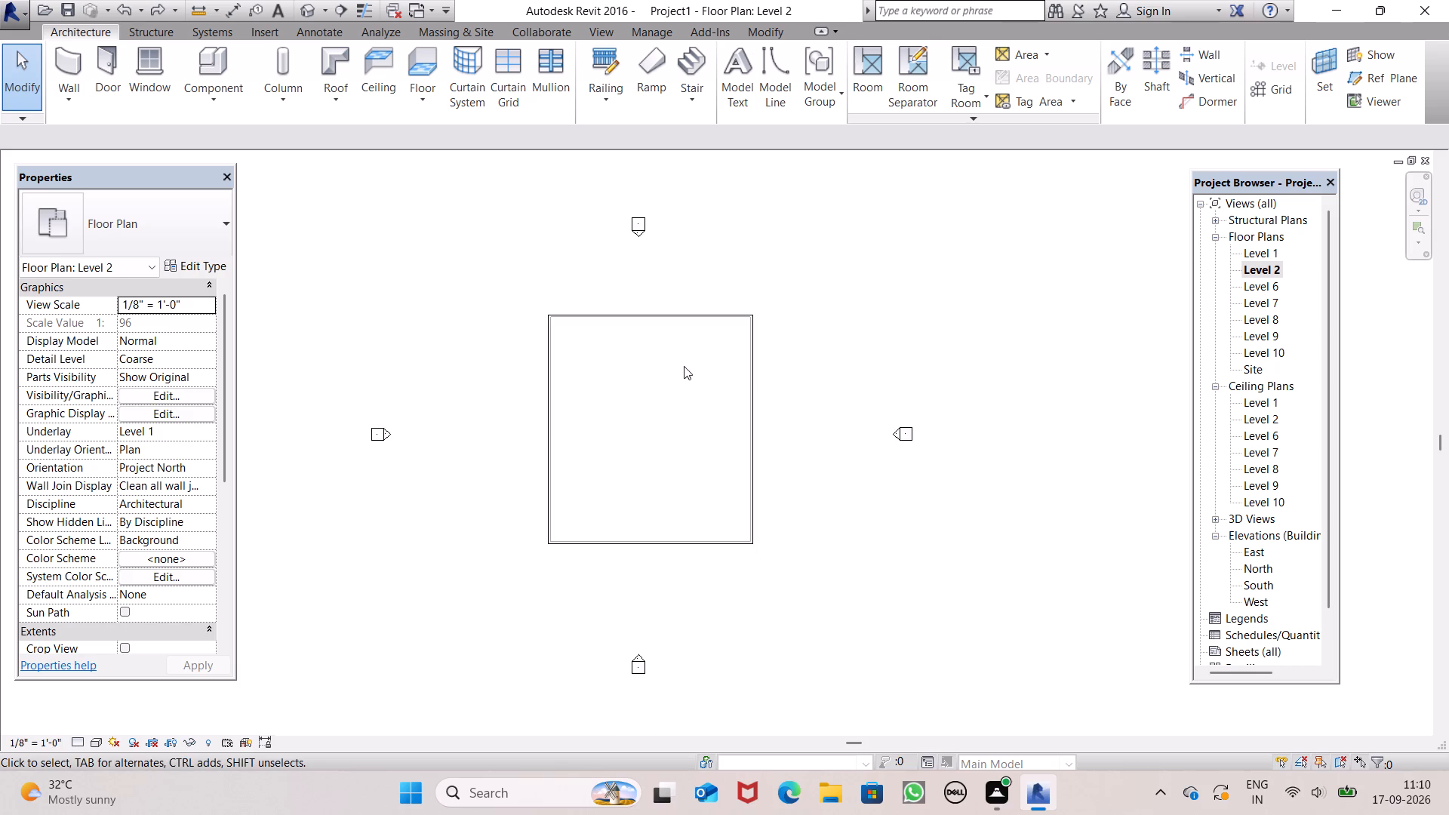
scroll(832, 345, "down", 1)
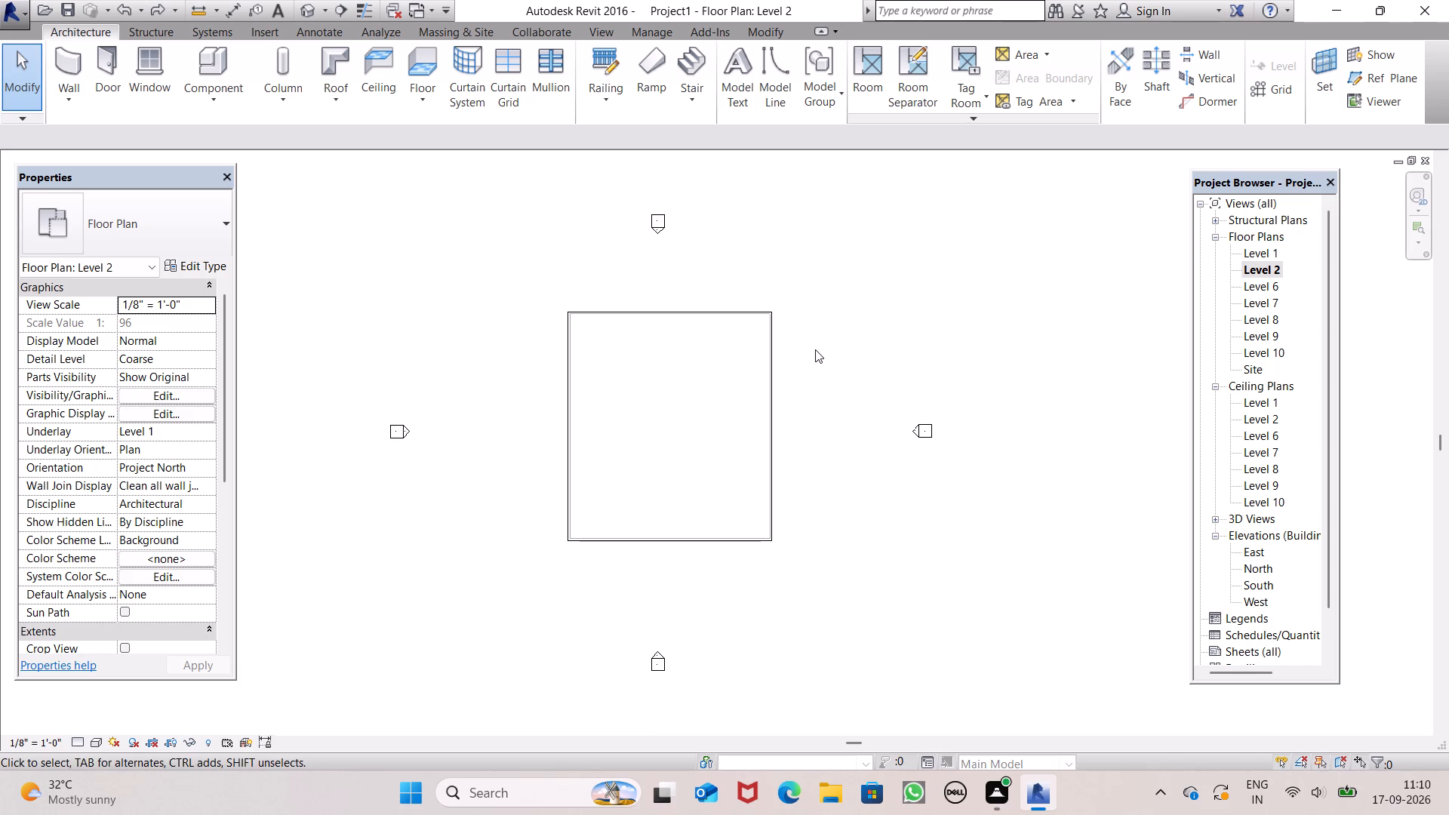
scroll(781, 358, "down", 1)
scroll(615, 364, "up", 1)
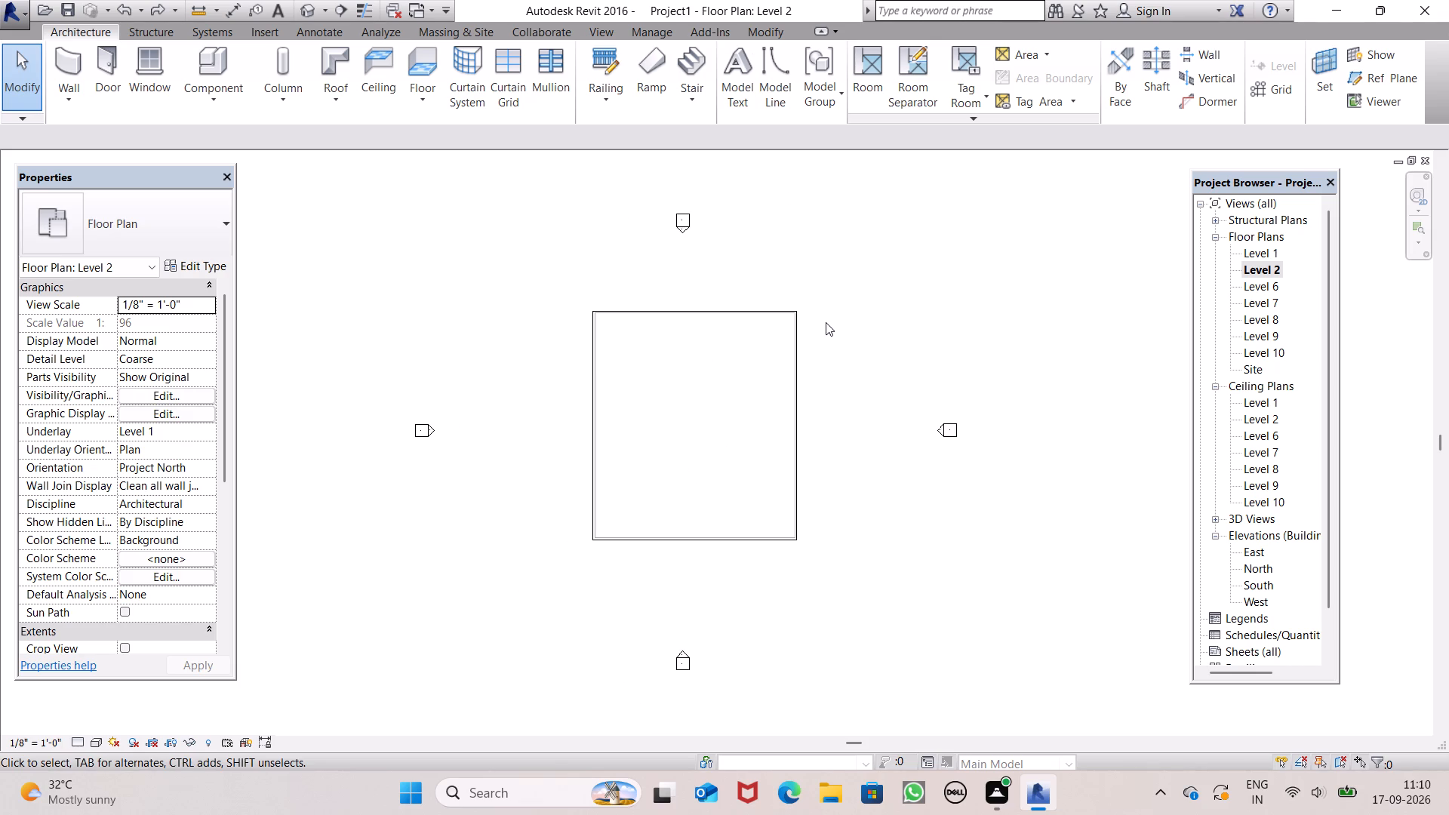
scroll(826, 320, "up", 1)
scroll(671, 355, "up", 5)
scroll(664, 311, "down", 5)
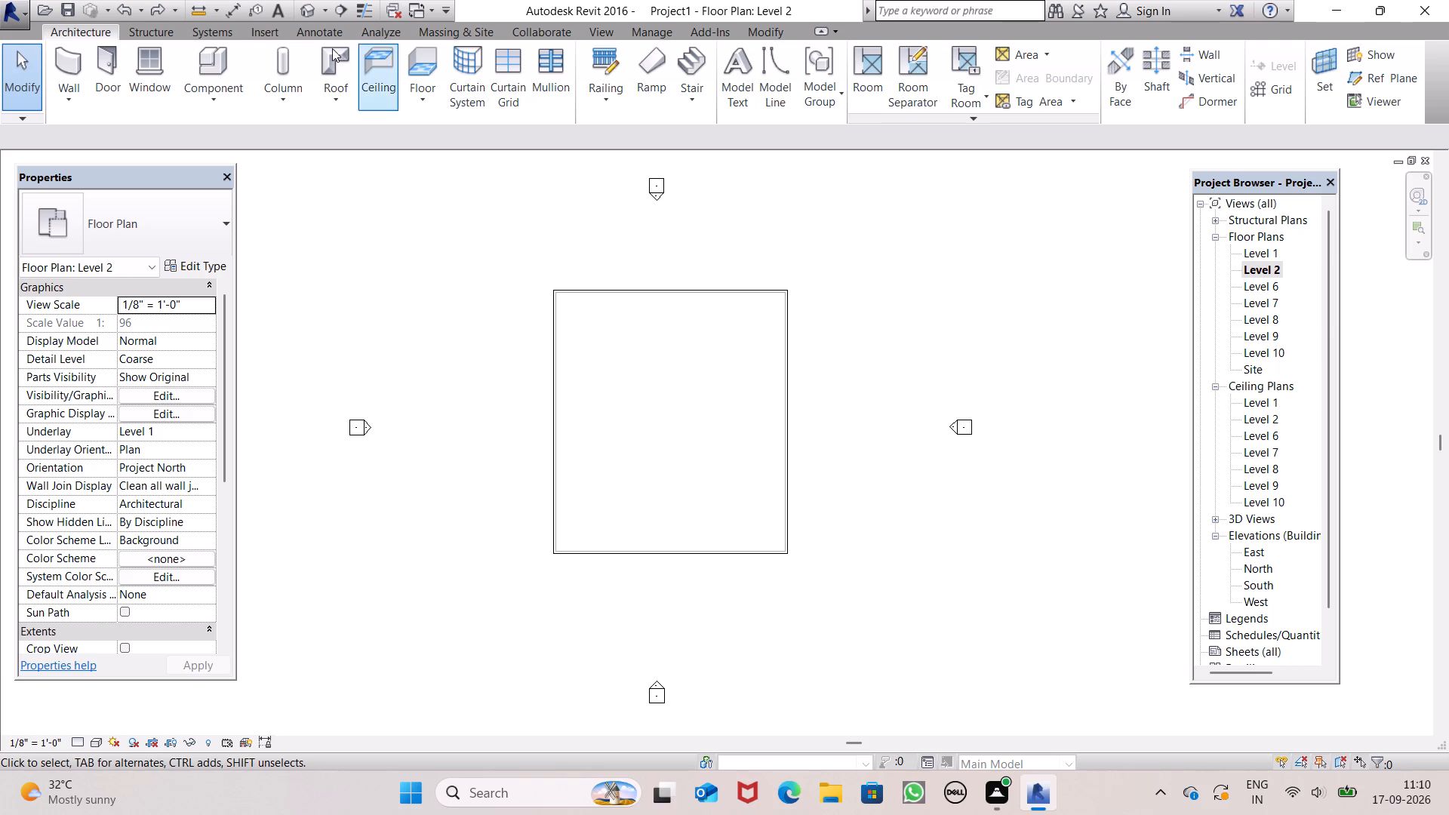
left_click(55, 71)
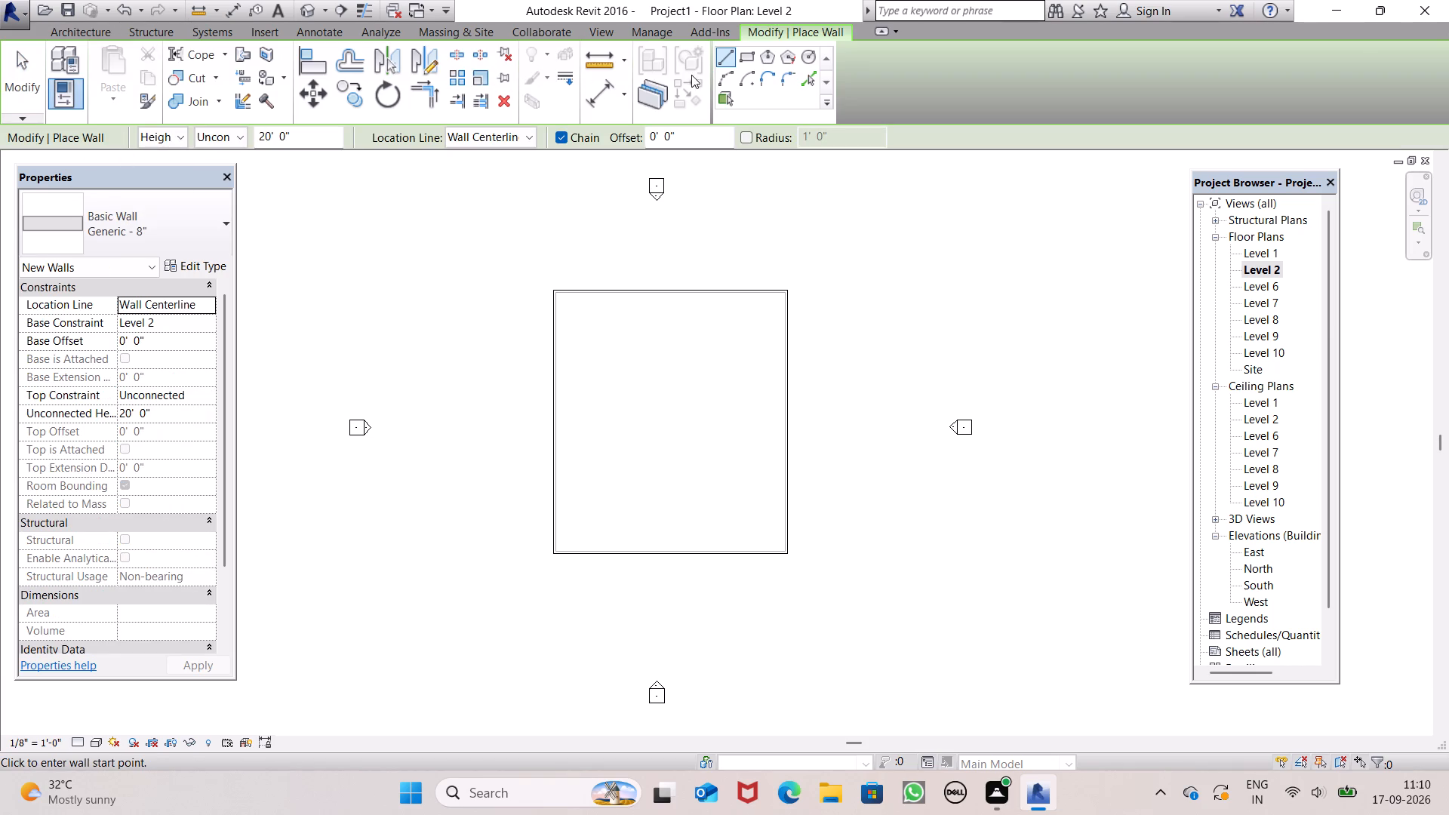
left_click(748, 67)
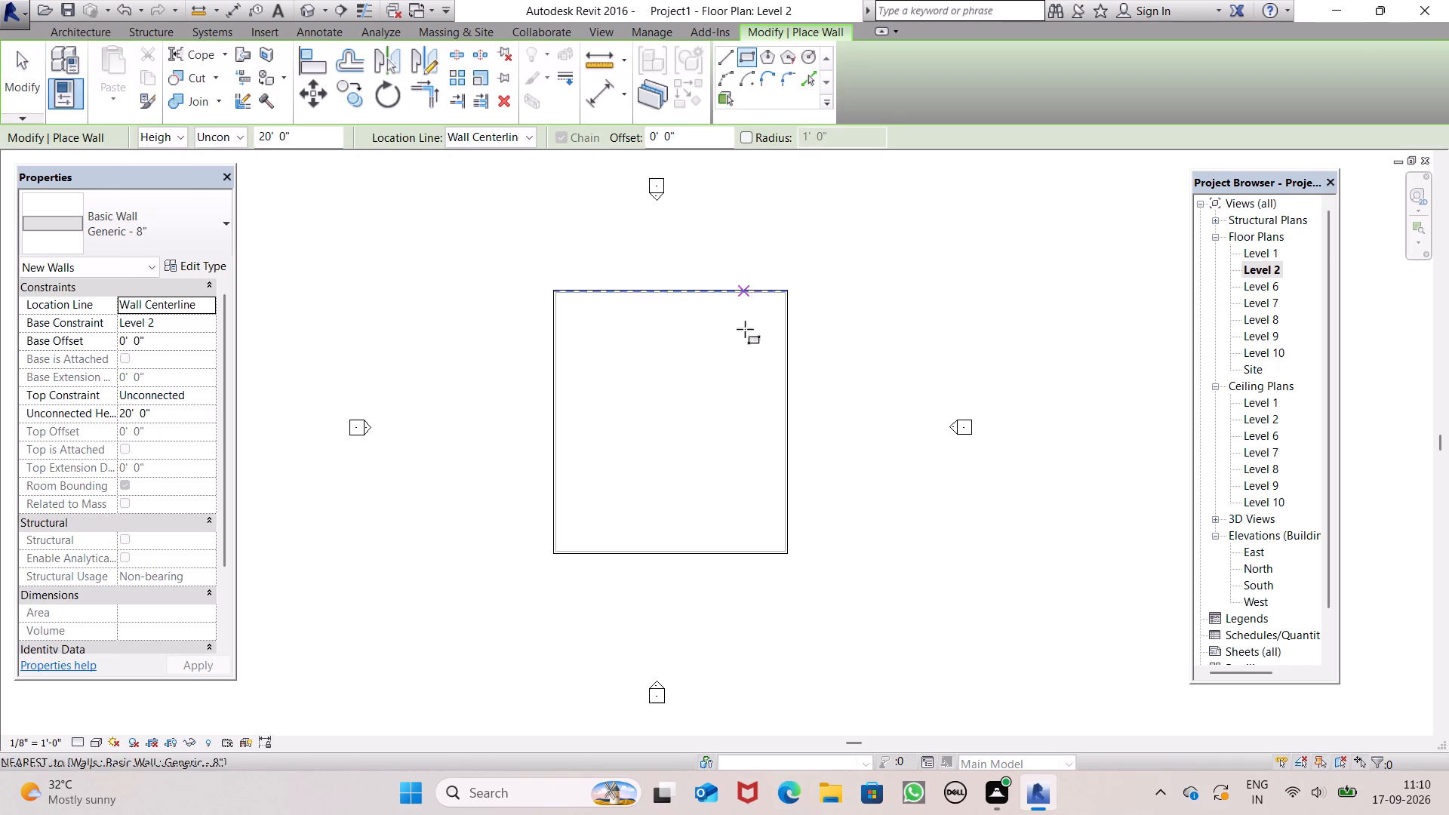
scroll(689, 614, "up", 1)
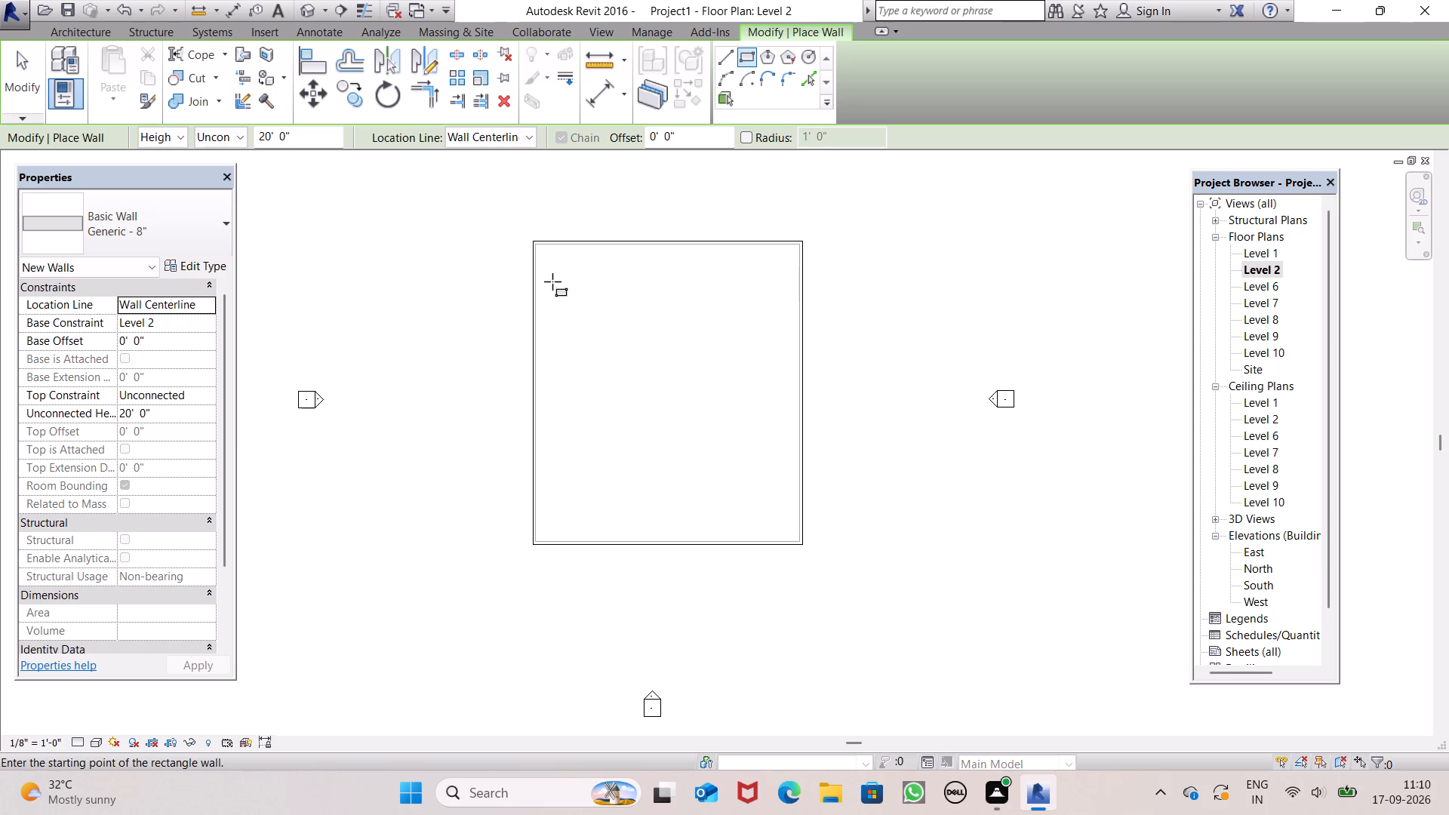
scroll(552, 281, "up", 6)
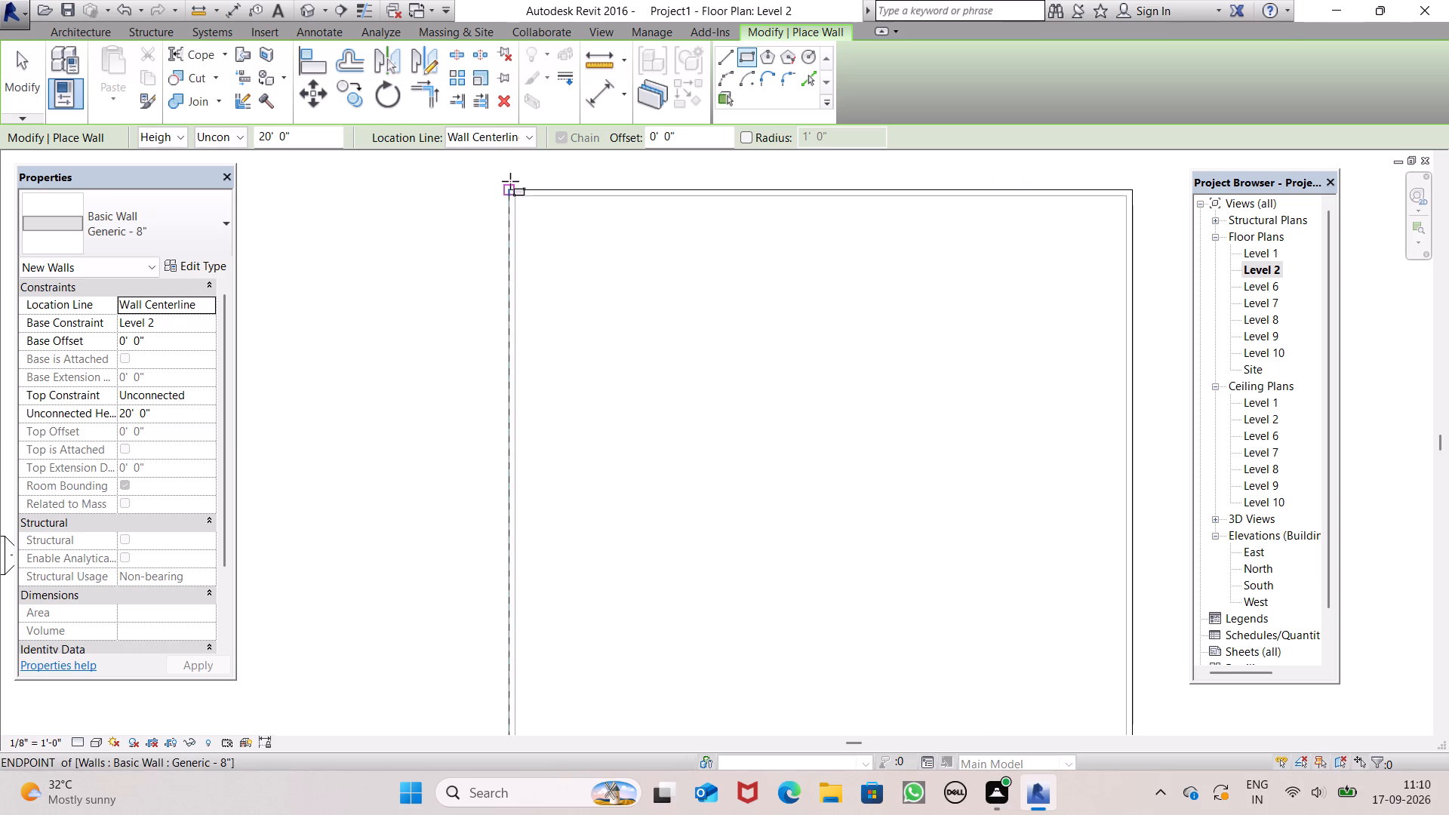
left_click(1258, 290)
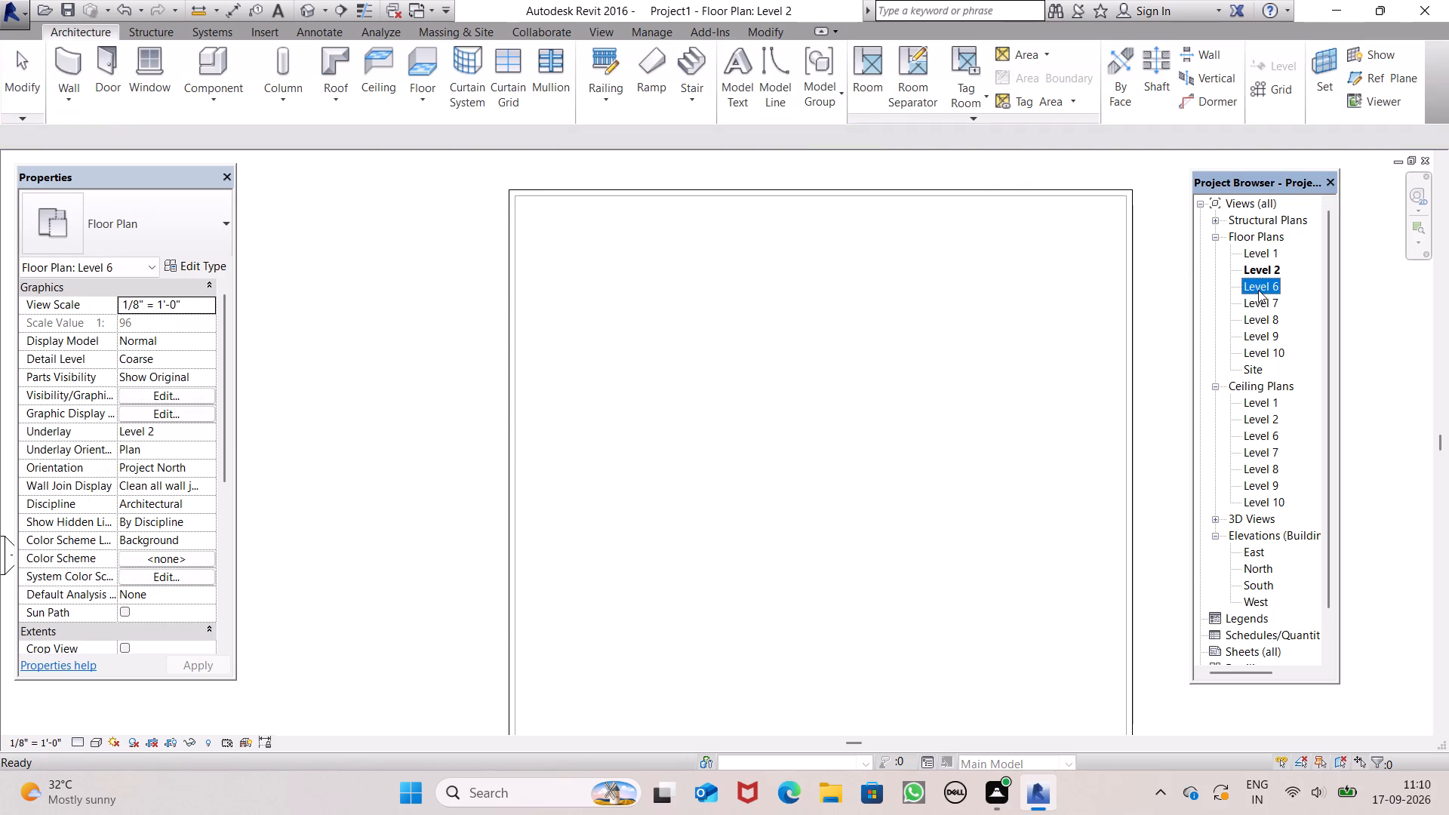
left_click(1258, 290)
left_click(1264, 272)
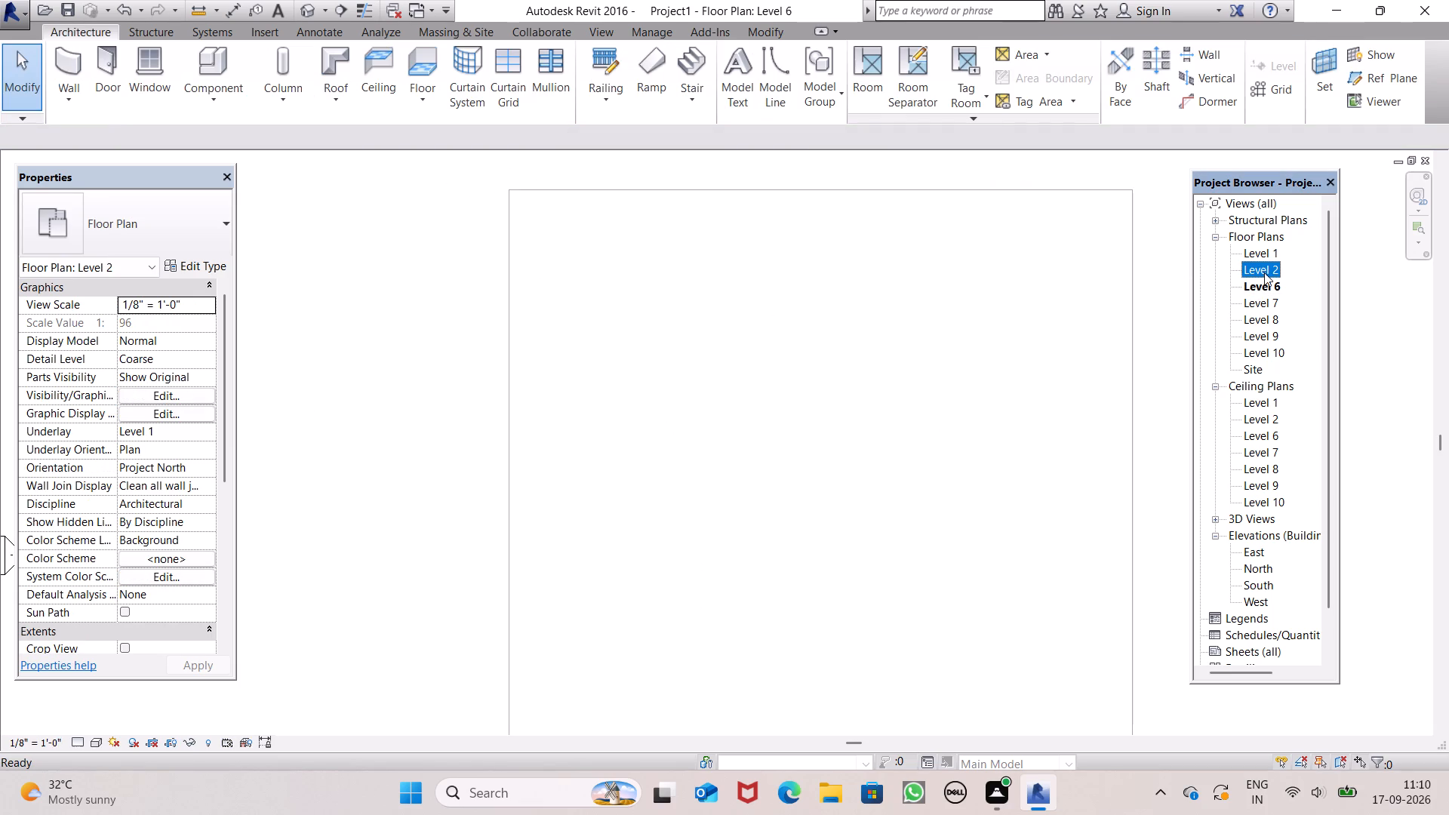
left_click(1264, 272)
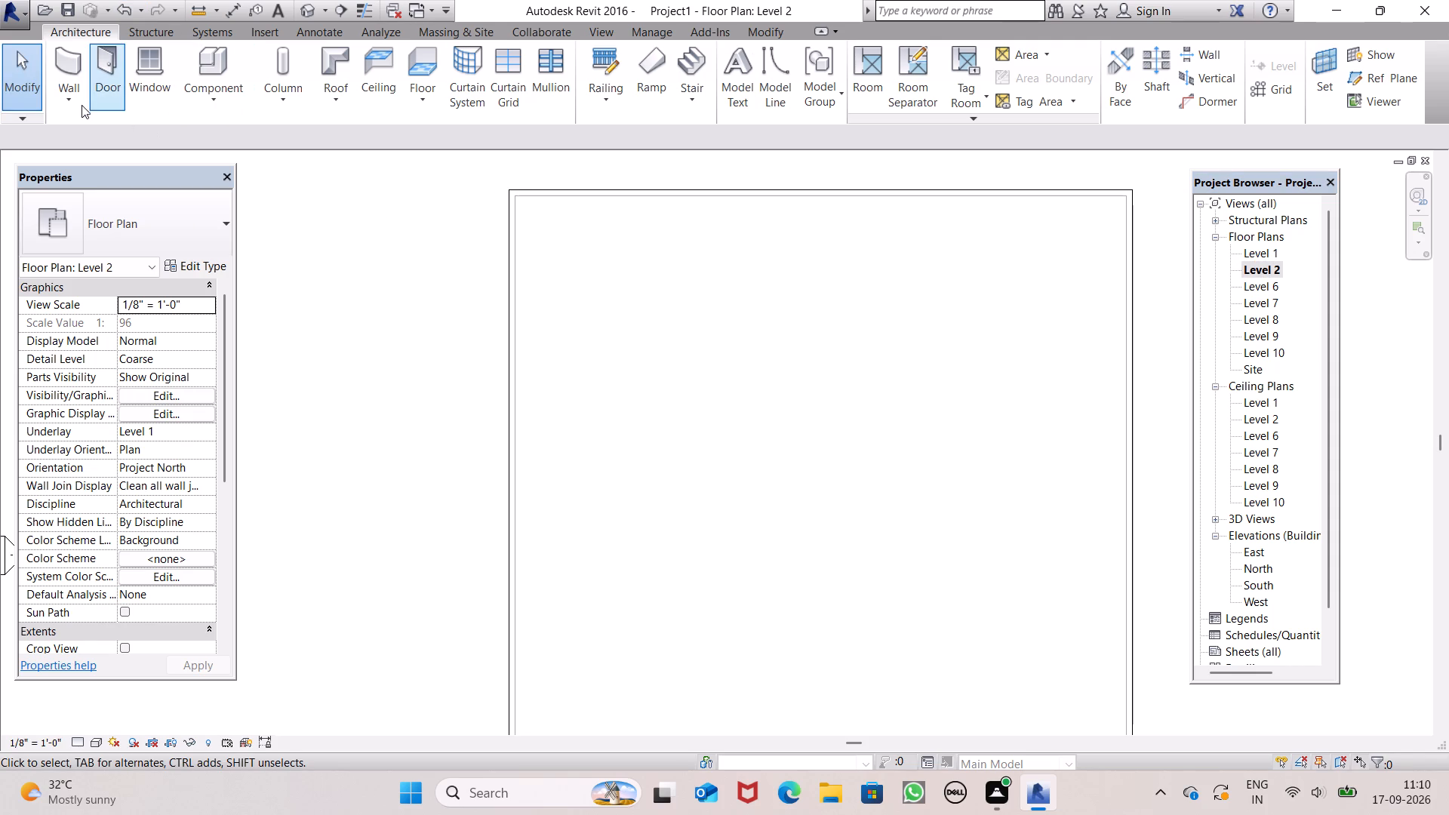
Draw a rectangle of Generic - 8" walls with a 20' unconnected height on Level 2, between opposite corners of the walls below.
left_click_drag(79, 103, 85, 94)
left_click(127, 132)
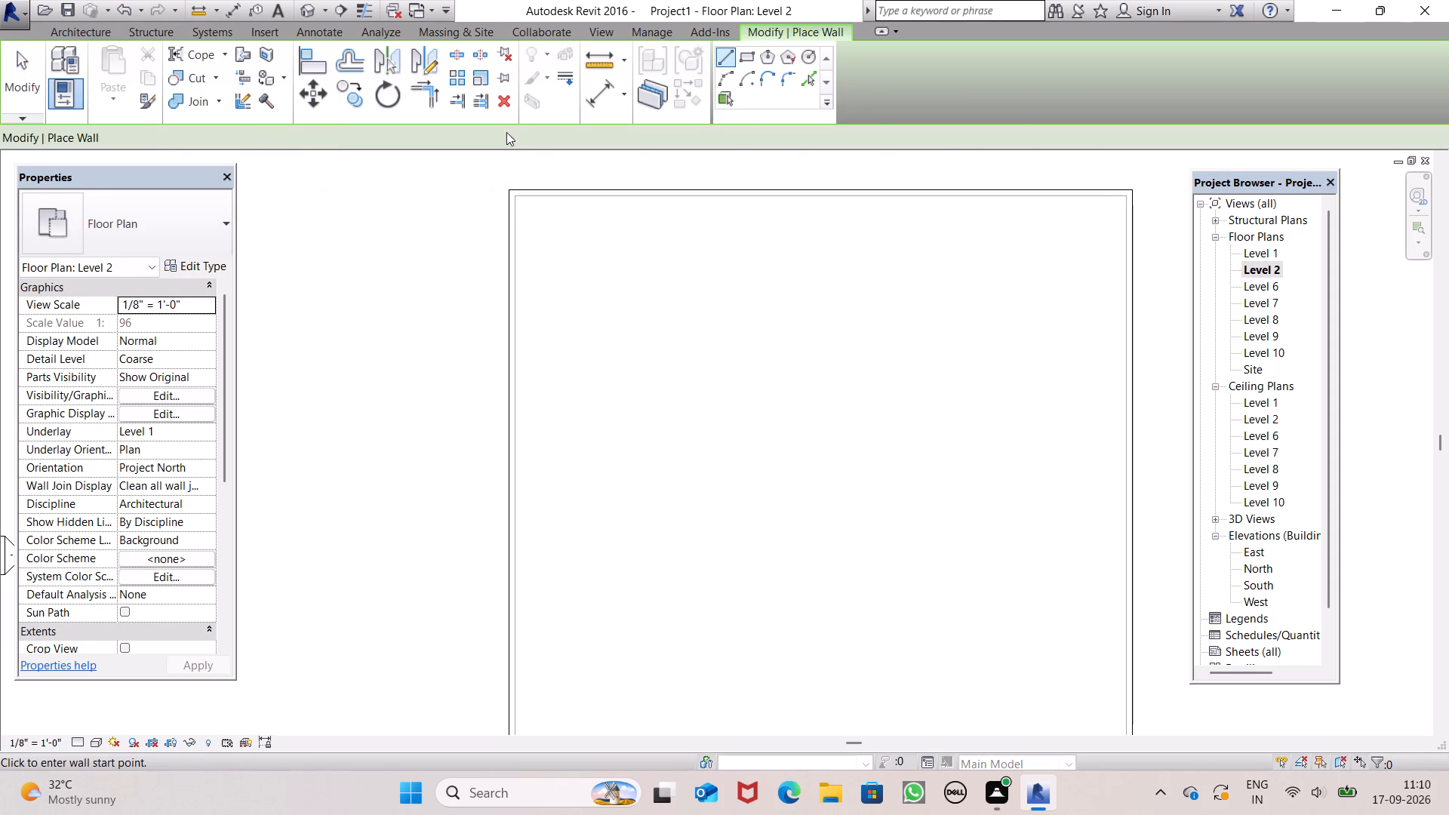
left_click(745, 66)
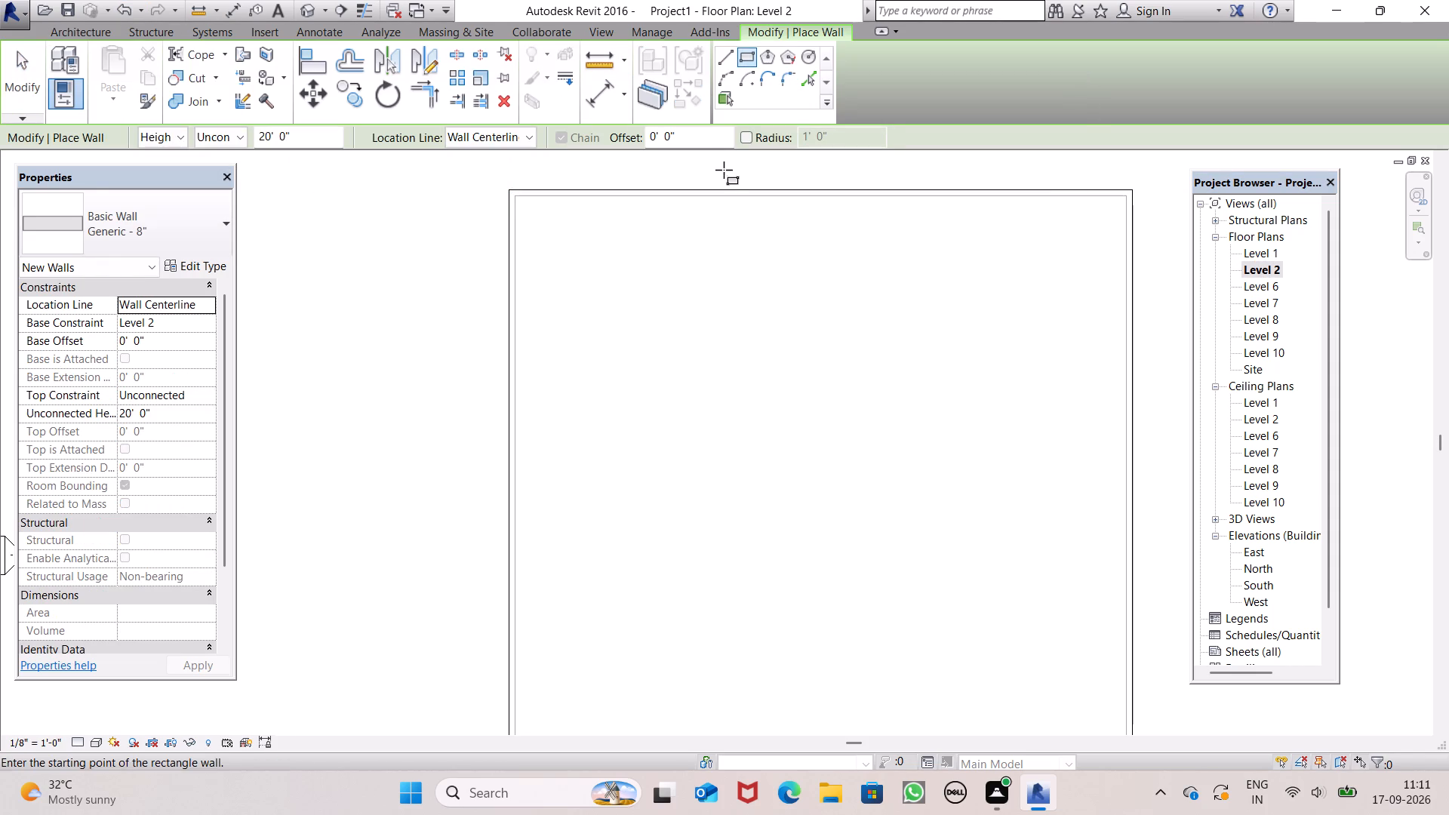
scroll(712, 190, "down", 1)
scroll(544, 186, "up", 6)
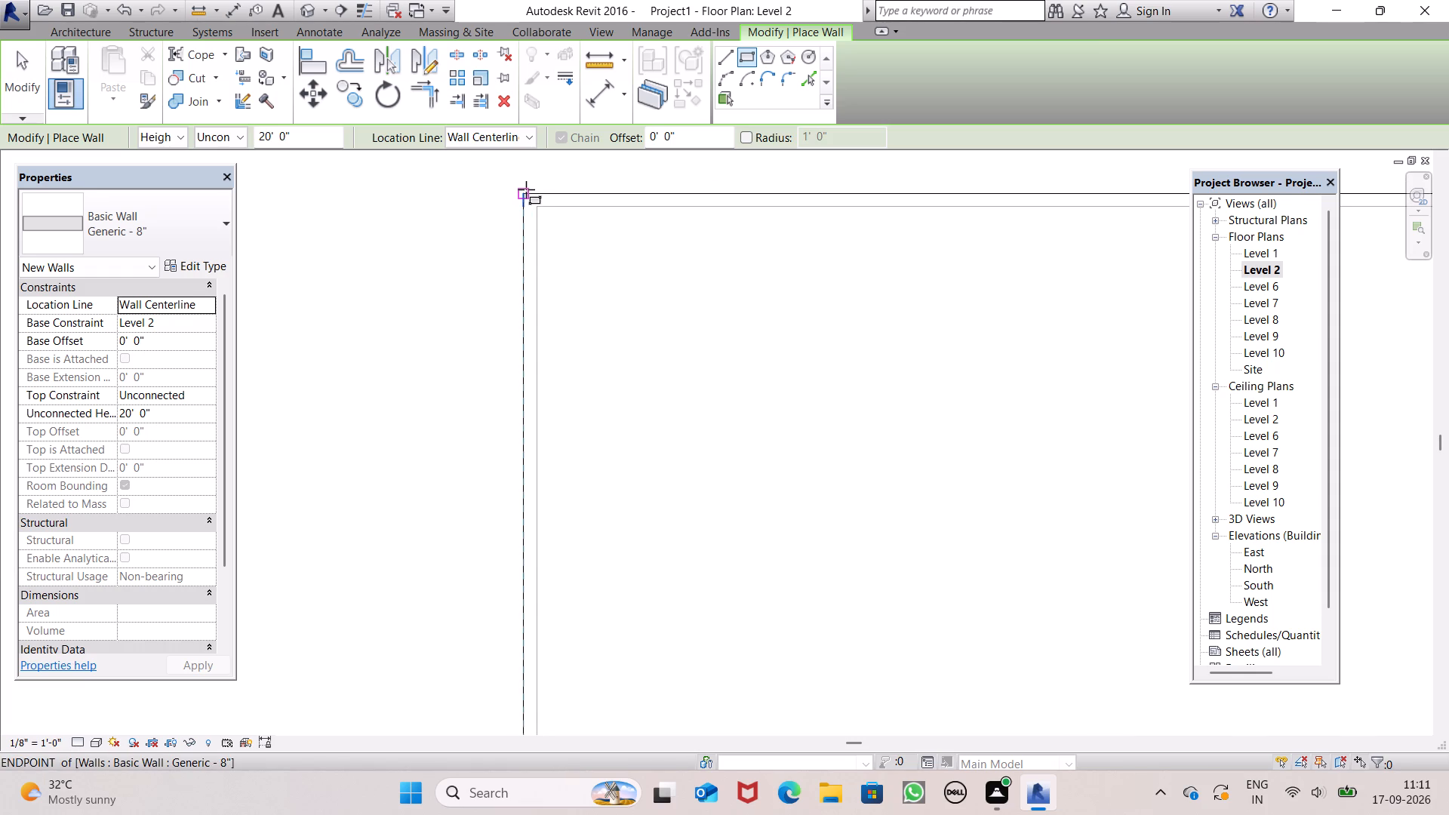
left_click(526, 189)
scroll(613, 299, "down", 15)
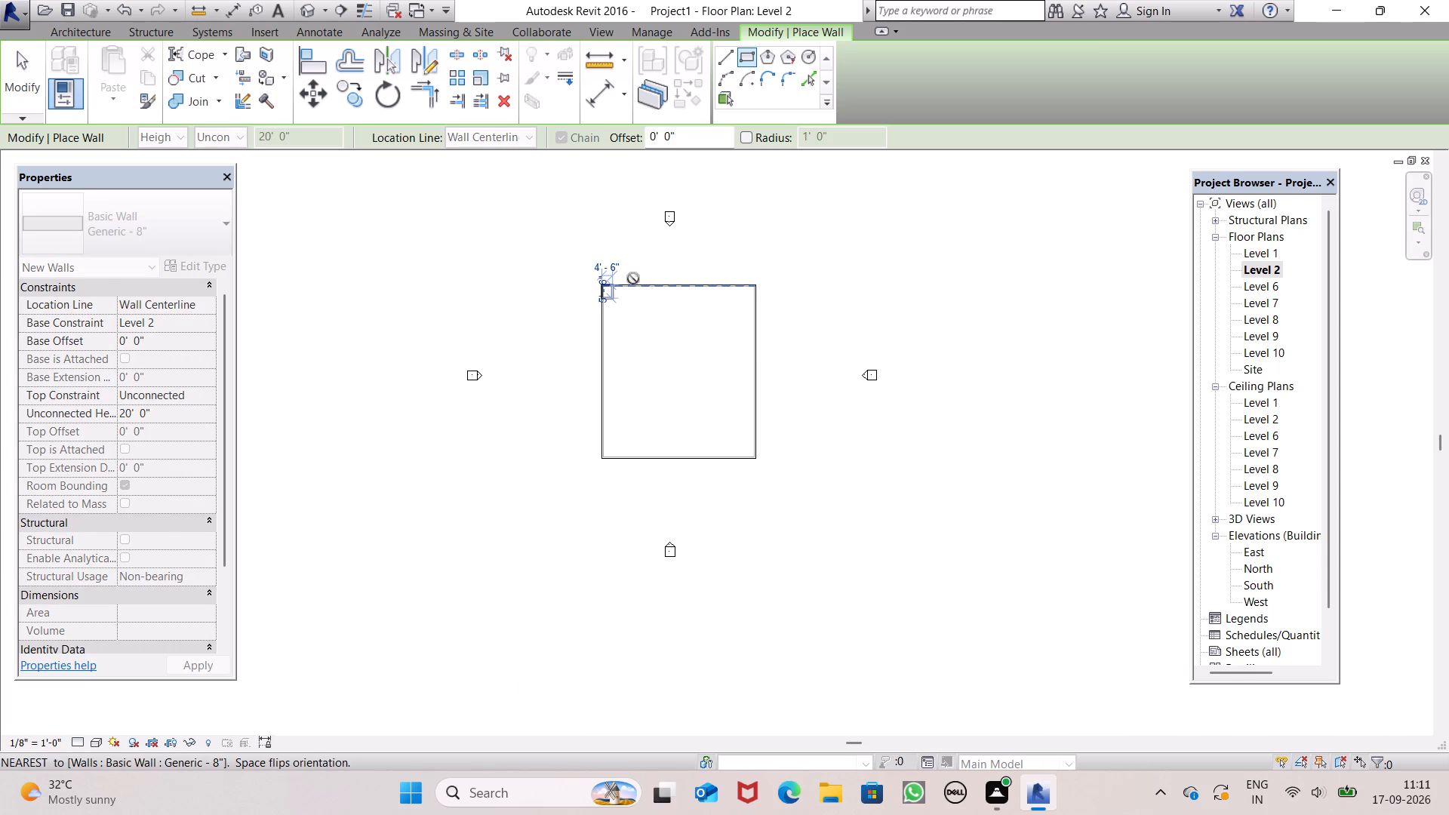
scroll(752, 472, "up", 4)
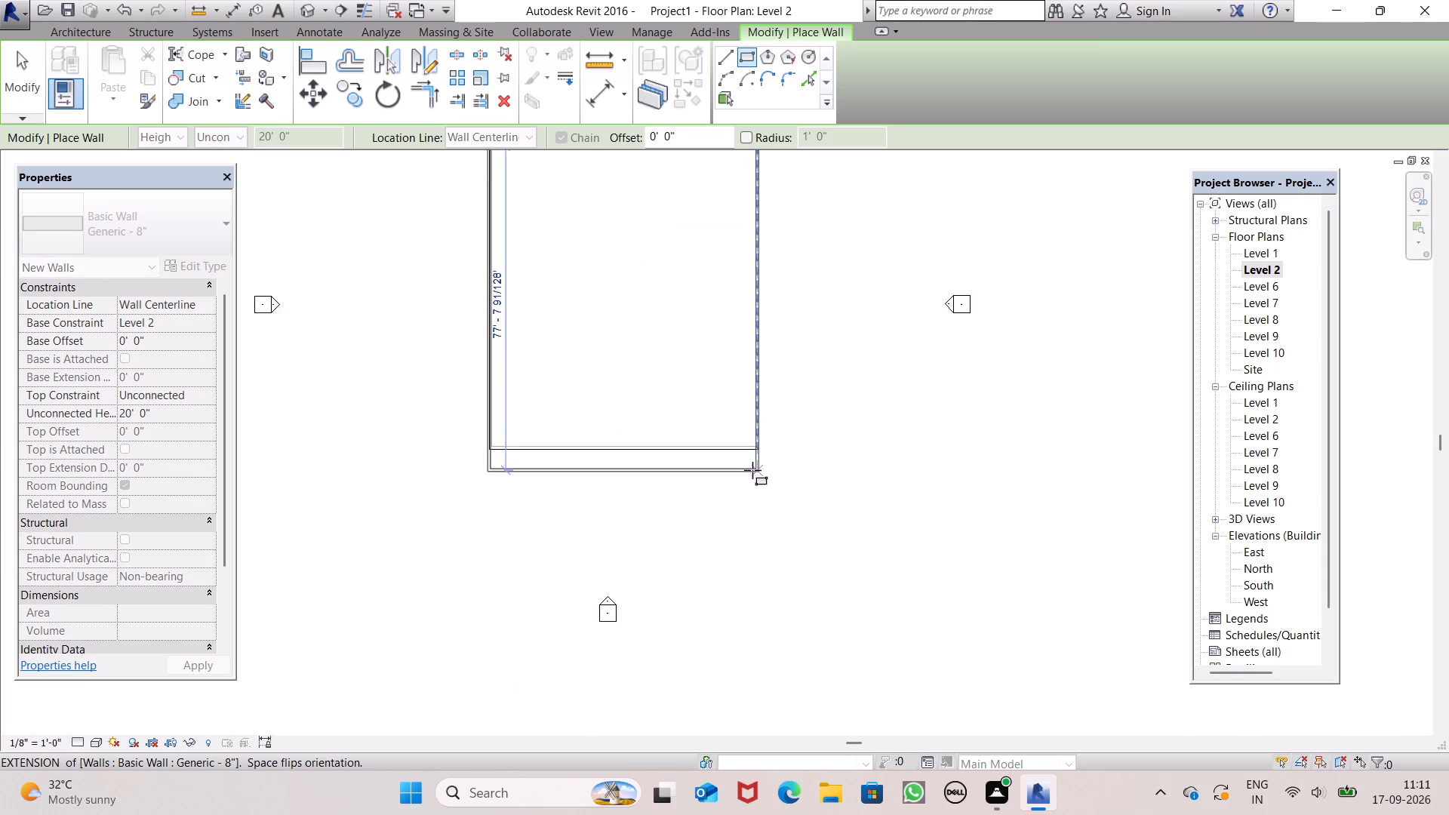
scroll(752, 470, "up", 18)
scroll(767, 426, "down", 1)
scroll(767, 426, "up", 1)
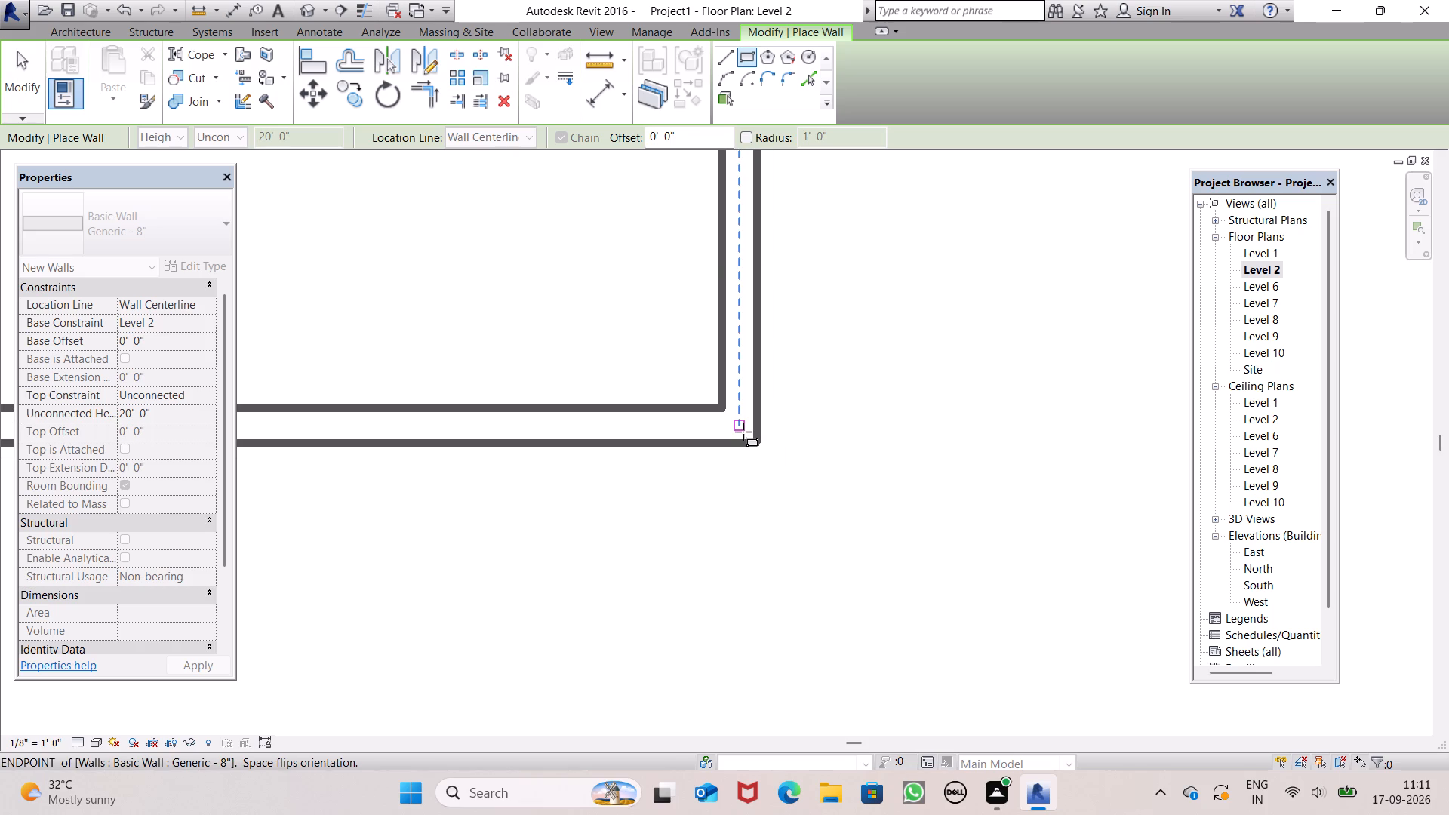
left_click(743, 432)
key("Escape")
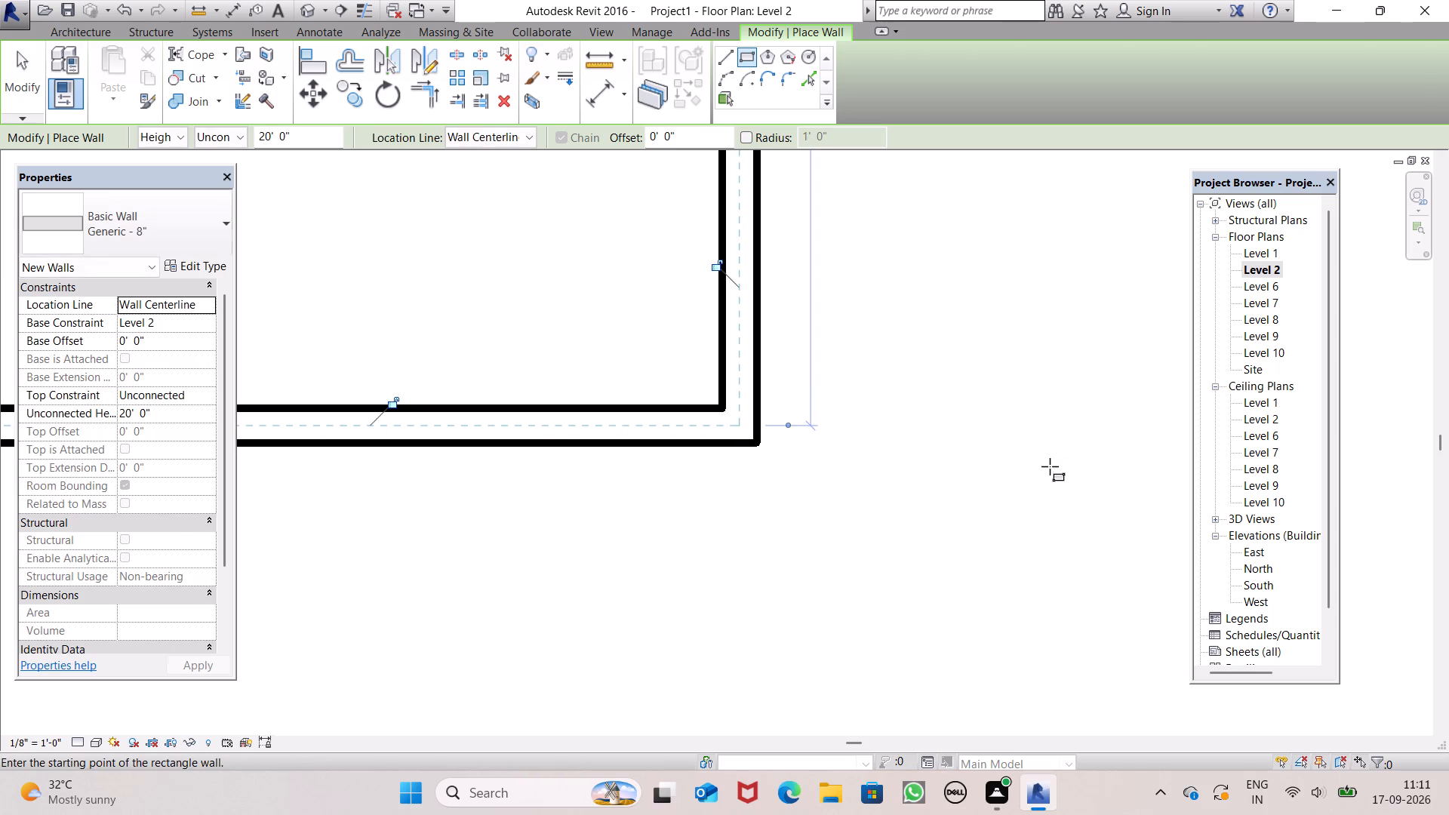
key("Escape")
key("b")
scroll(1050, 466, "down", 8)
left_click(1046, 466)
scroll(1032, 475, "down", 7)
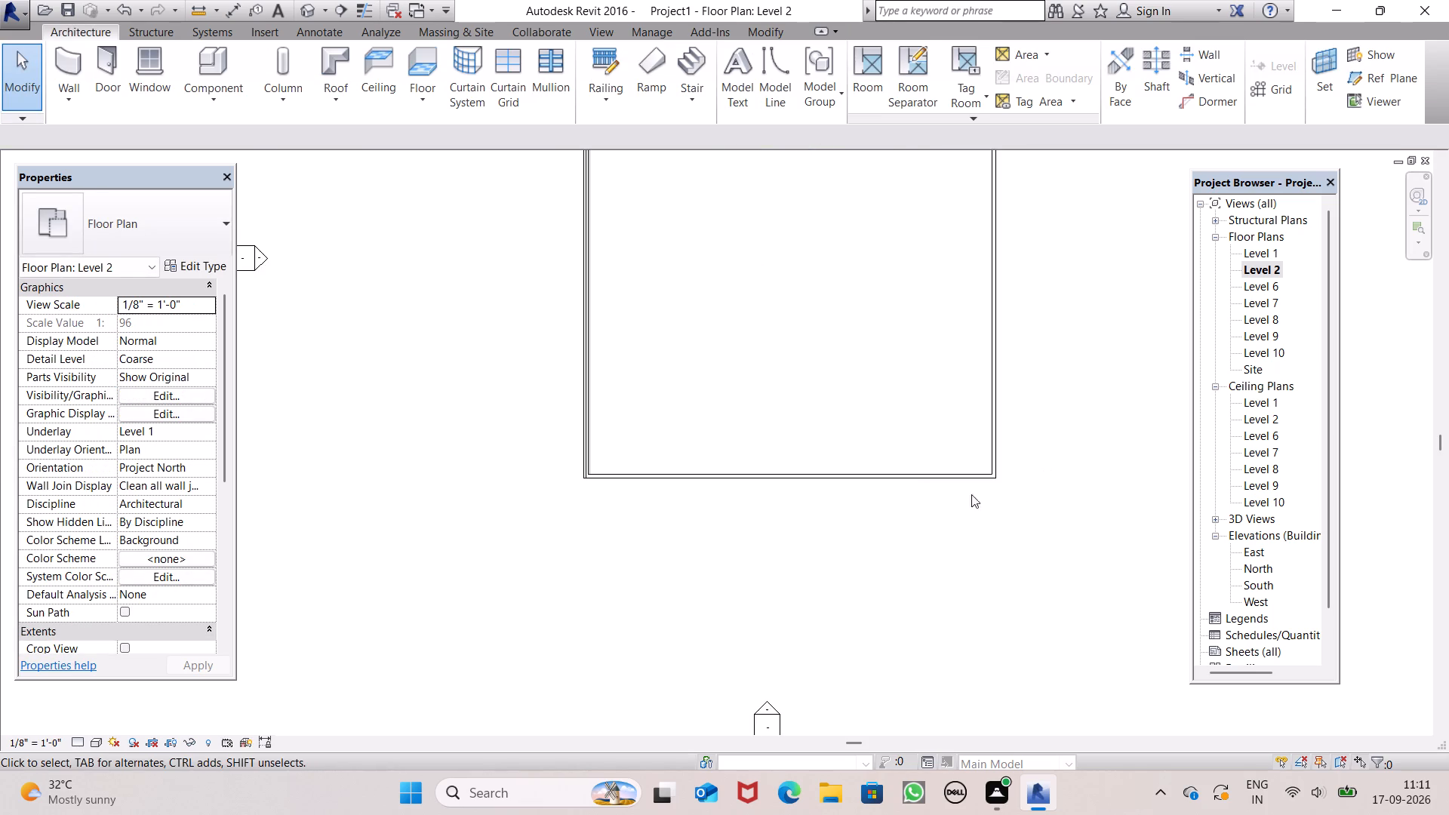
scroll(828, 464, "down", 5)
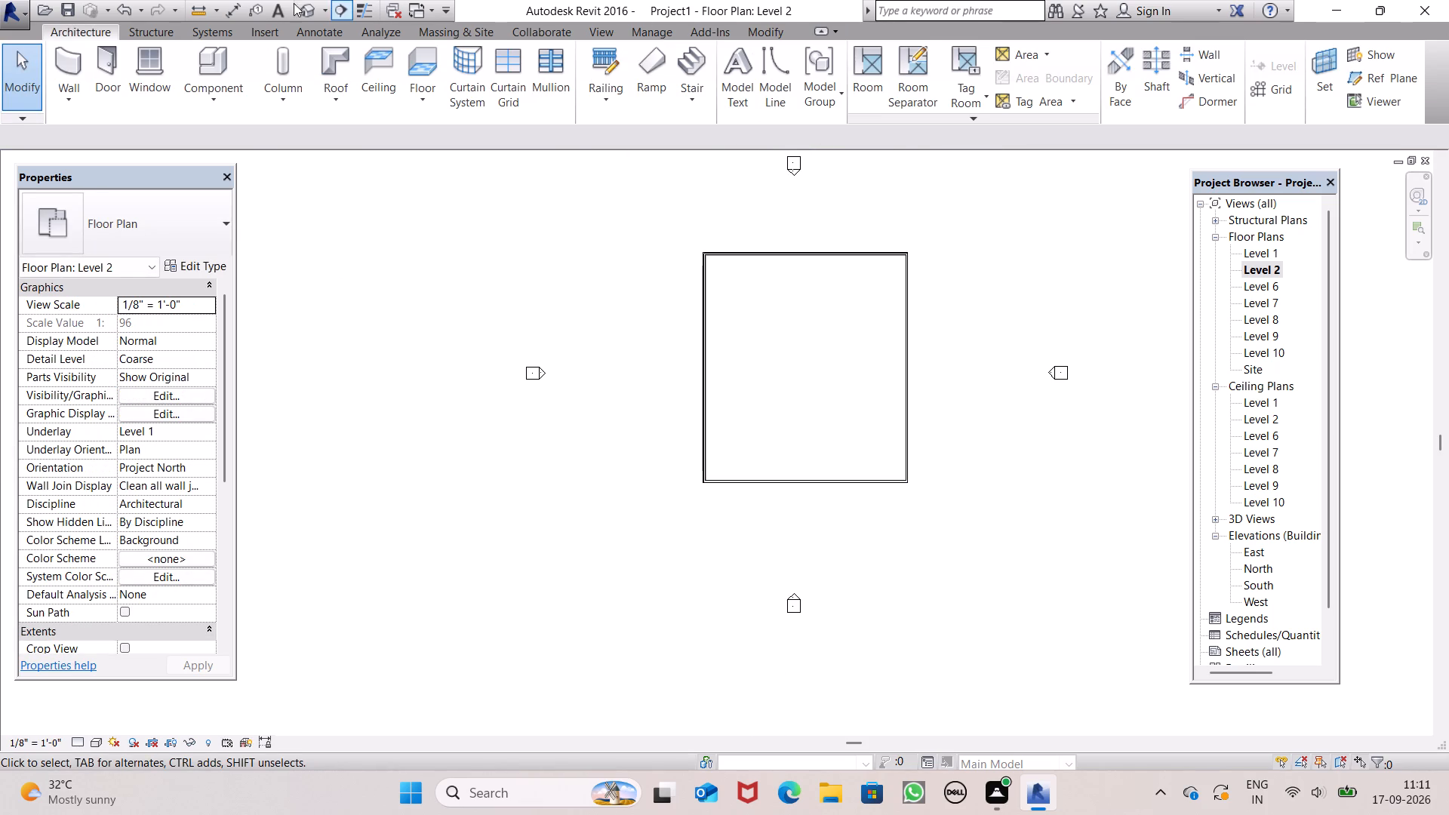
Open the default 3D view and examine the upper-storey walls' height against the storey below from several angles.
left_click(297, 12)
scroll(743, 236, "down", 6)
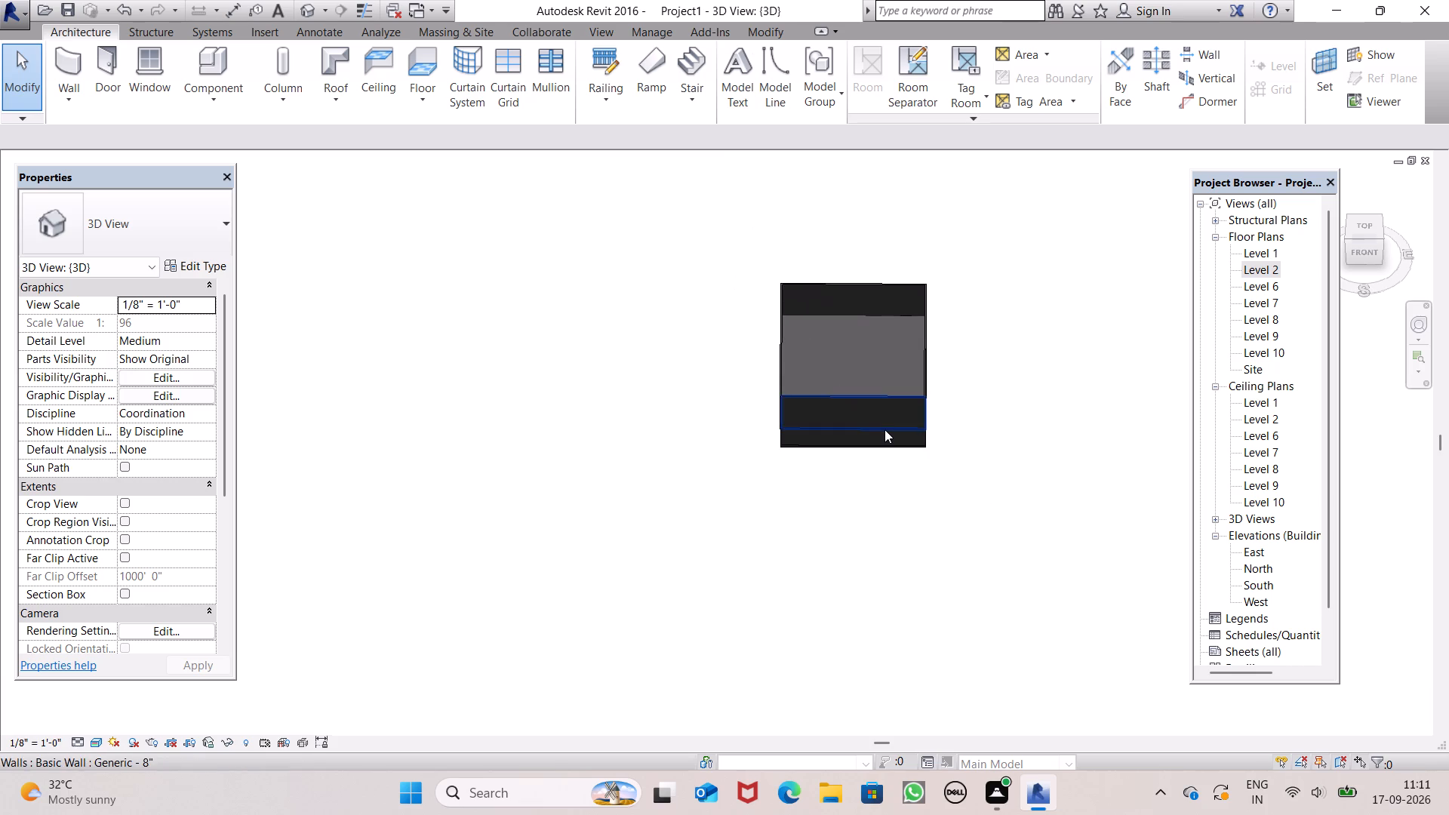
middle_click_drag(892, 422, 883, 168)
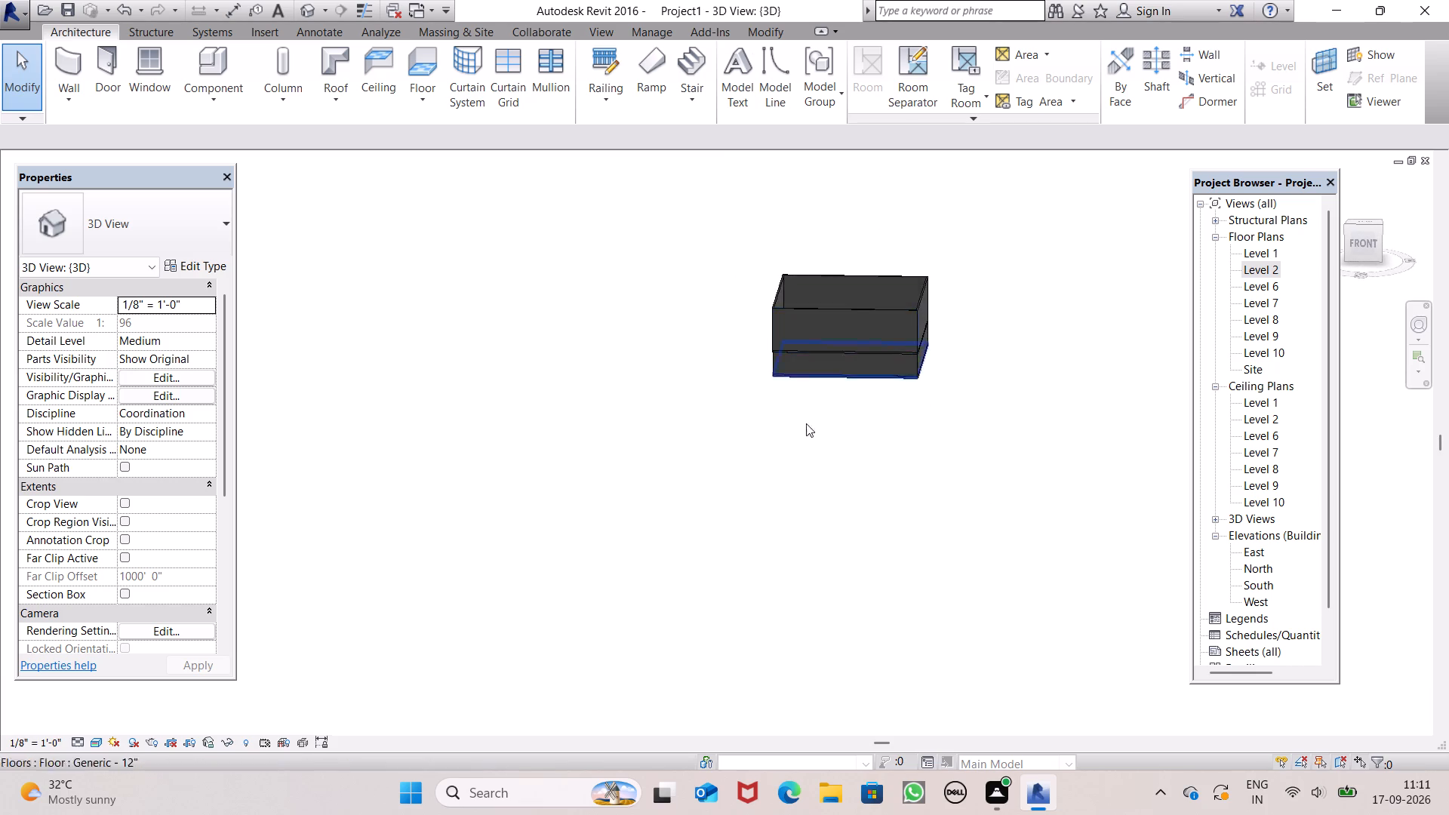
scroll(804, 442, "up", 4)
scroll(848, 367, "down", 1)
scroll(848, 366, "up", 1)
middle_click_drag(869, 346, 825, 521)
scroll(798, 362, "up", 1)
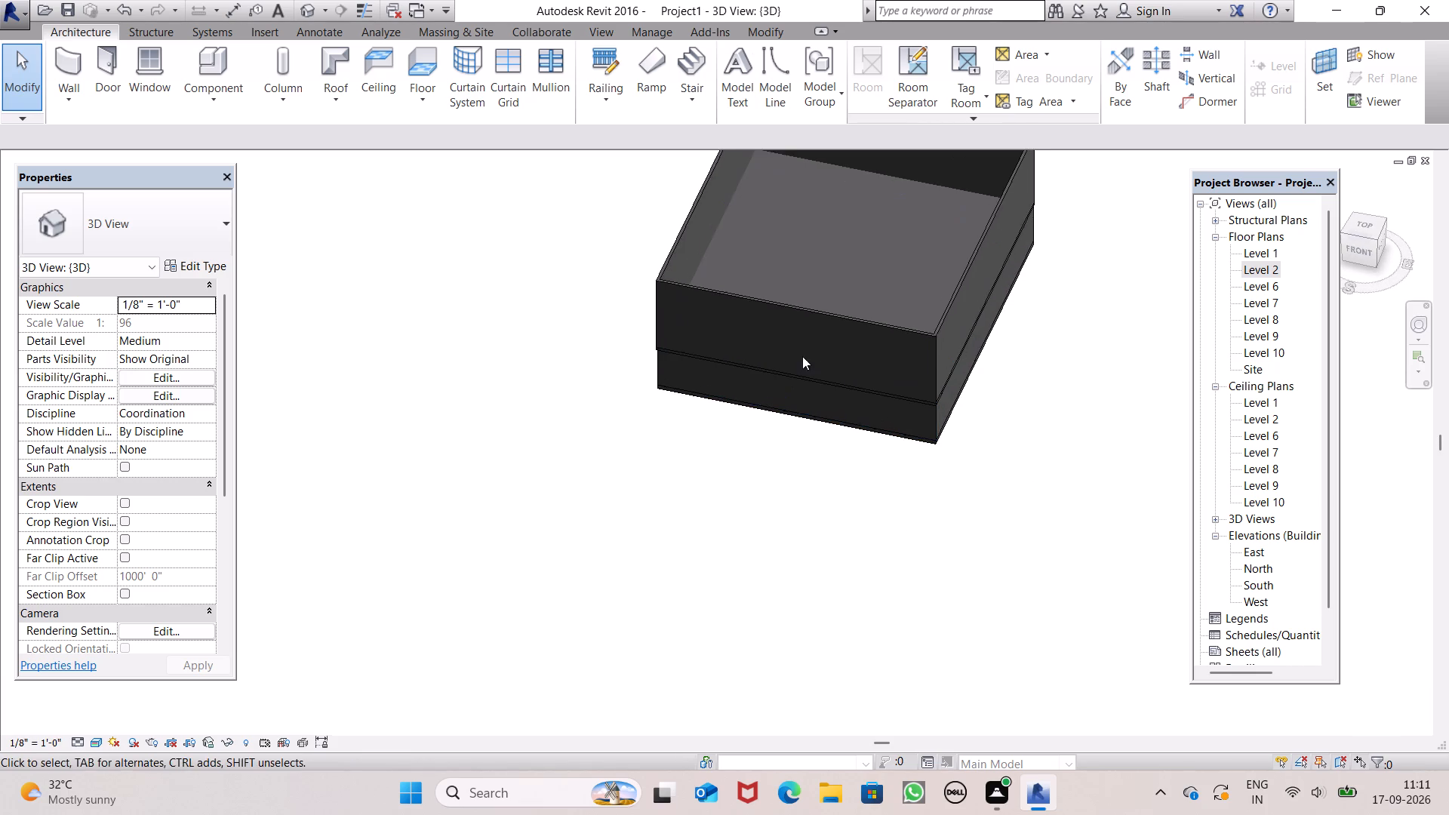
middle_click_drag(802, 356, 892, 284)
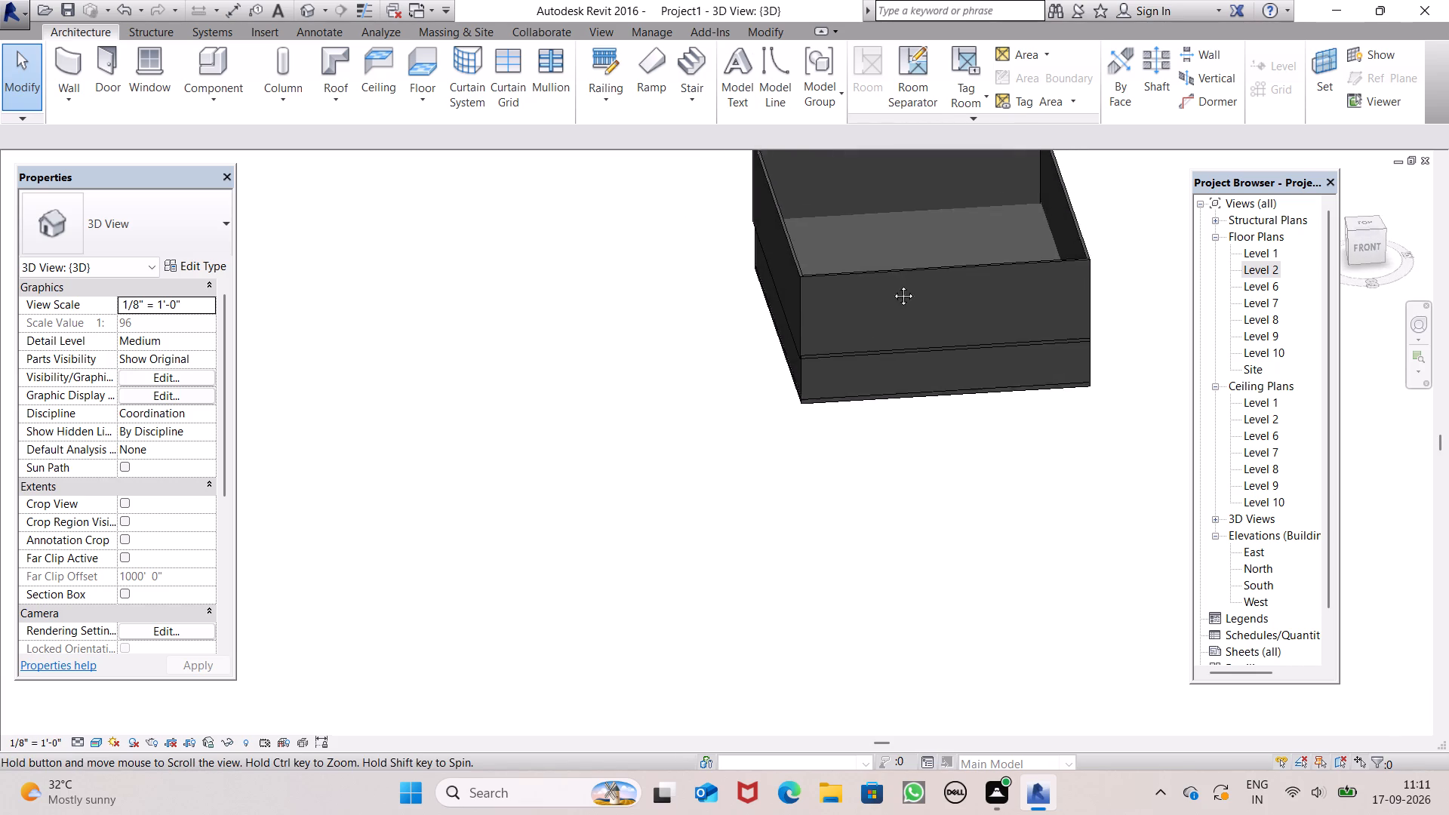
middle_click_drag(892, 284, 879, 358)
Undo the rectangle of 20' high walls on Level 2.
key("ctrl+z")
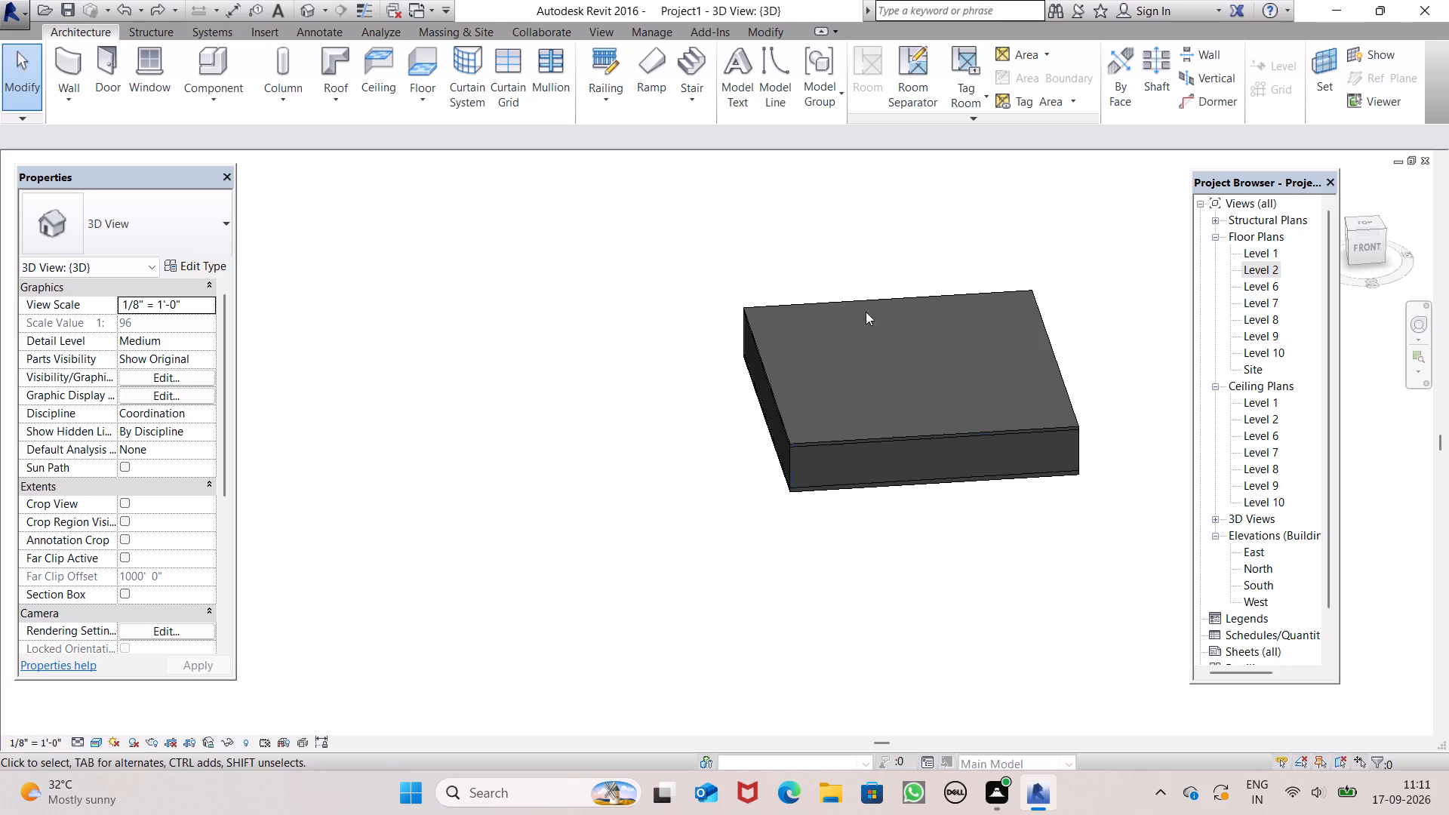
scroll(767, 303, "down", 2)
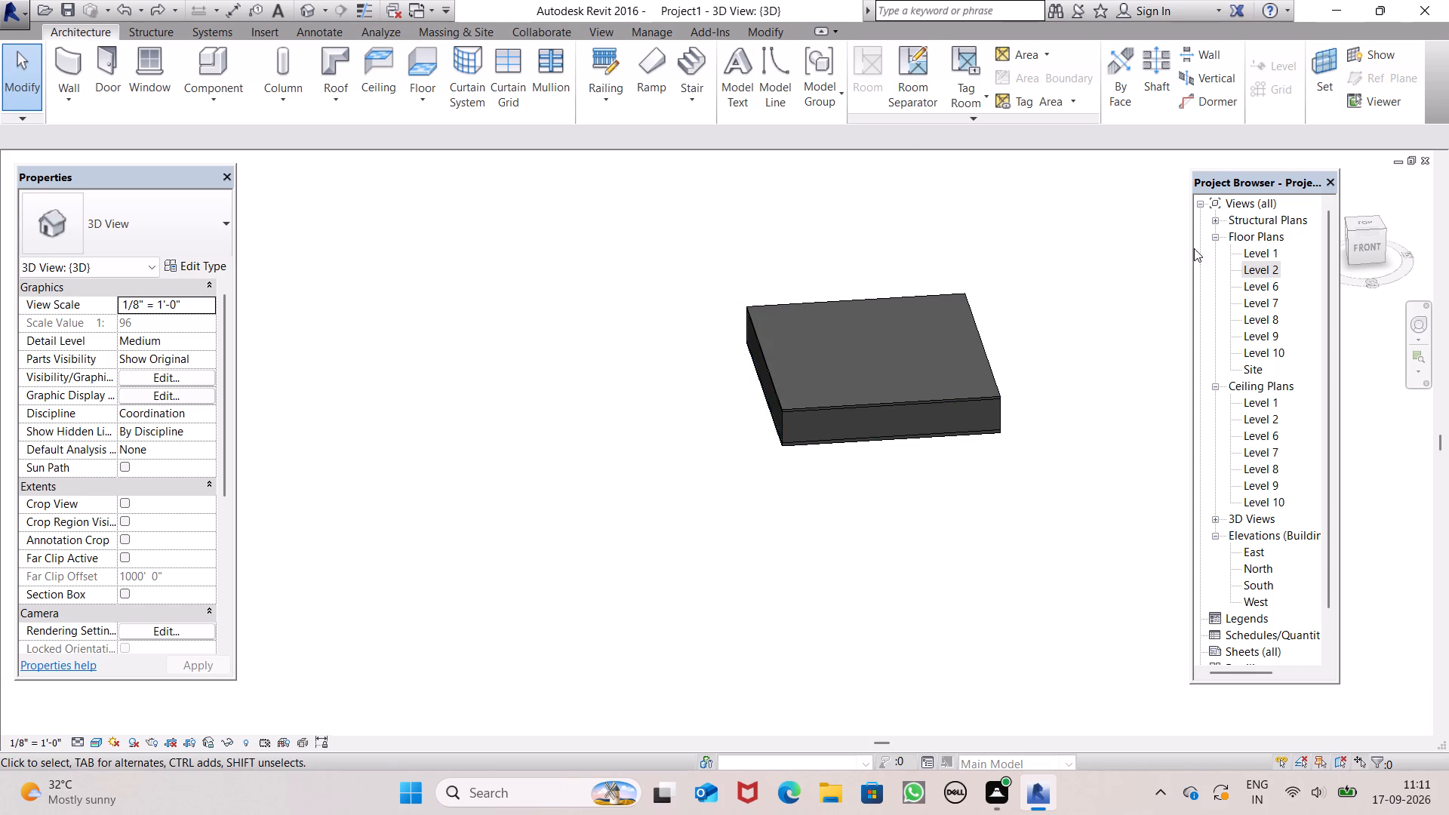
Reopen the Level 2 floor plan and set up rectangular Generic - 8" wall drawing with an unconnected height of 10'.
double_click(1260, 272)
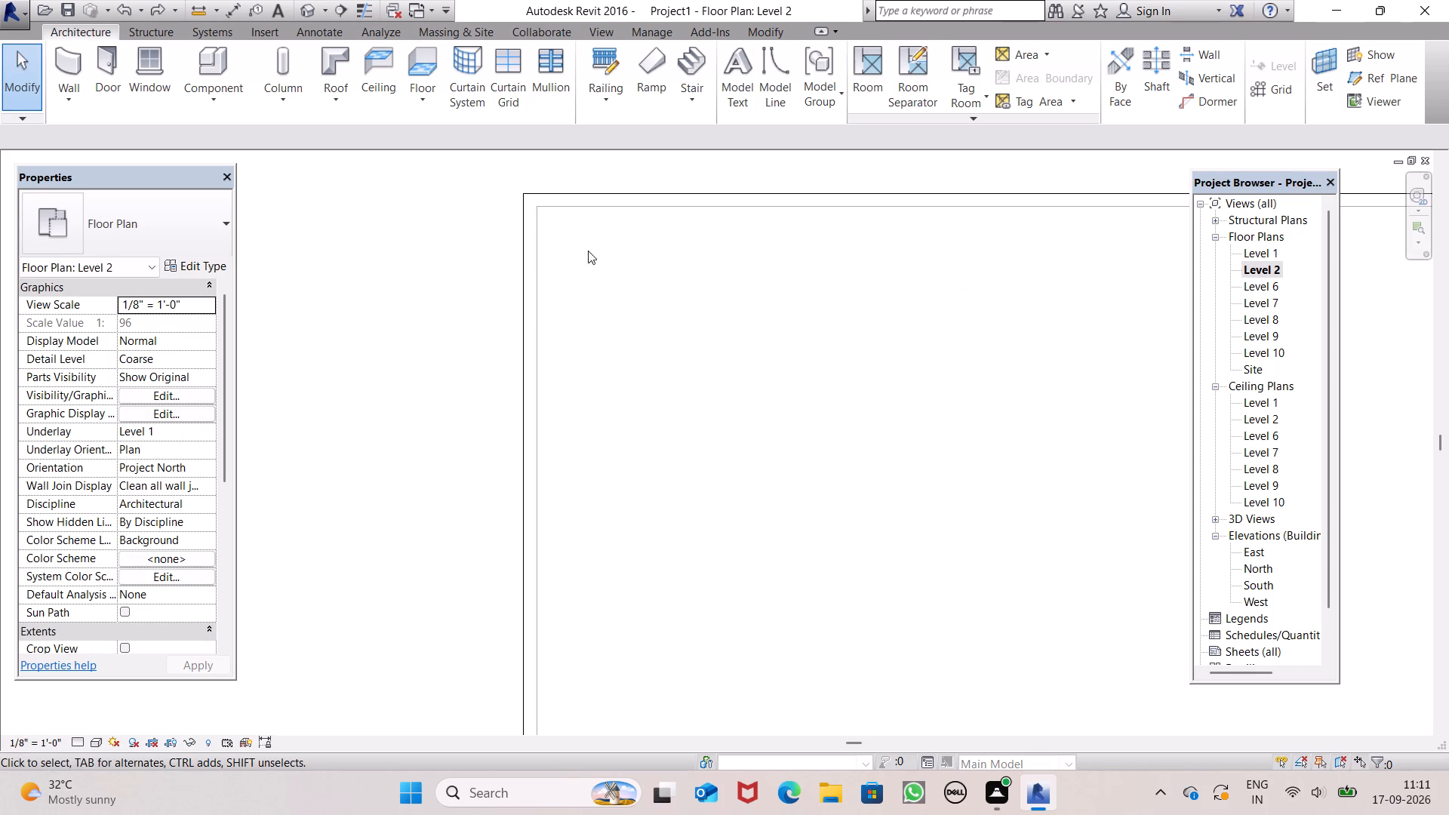
scroll(318, 284, "down", 5)
scroll(304, 163, "down", 6)
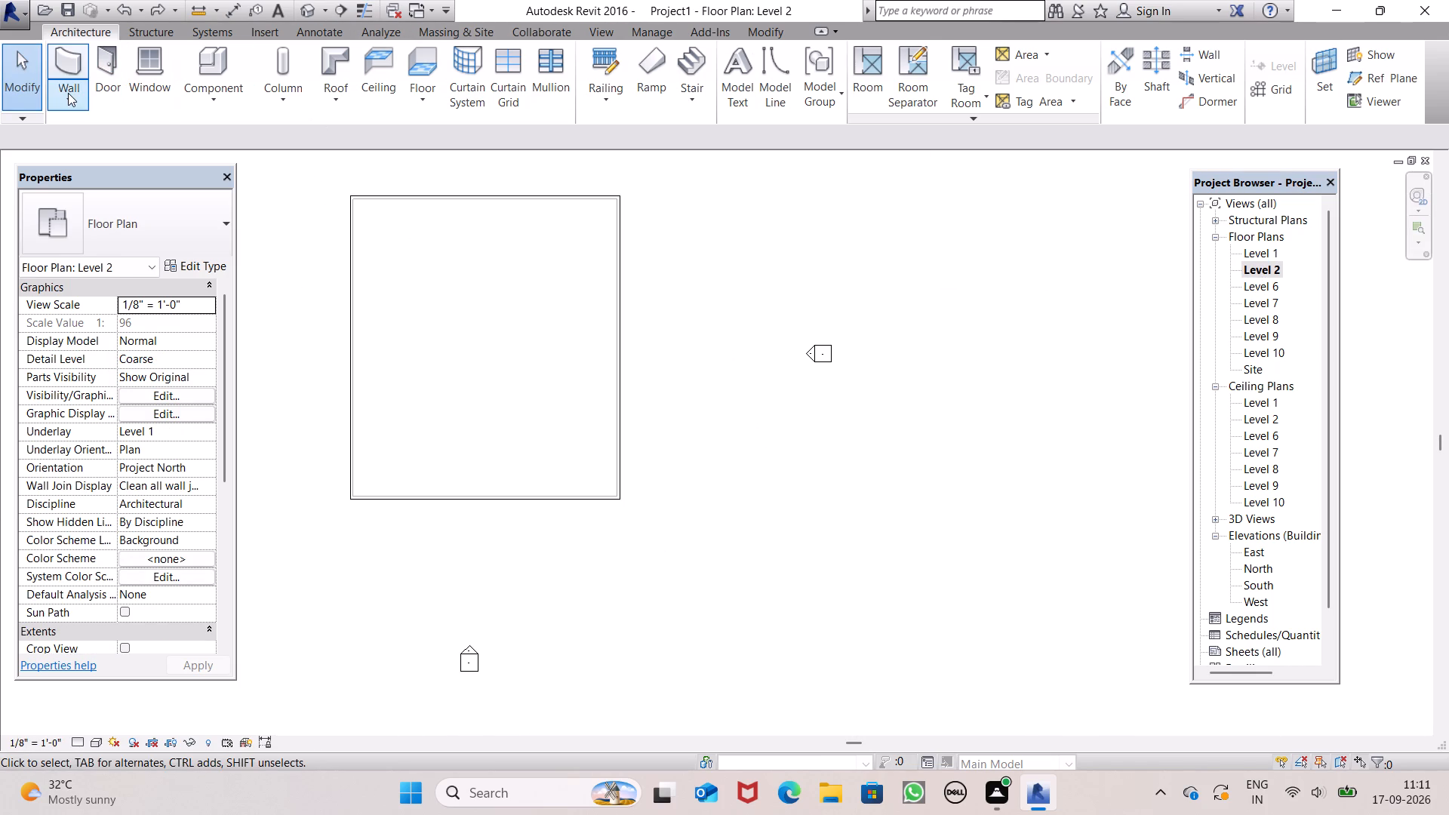
left_click(68, 93)
left_click(85, 131)
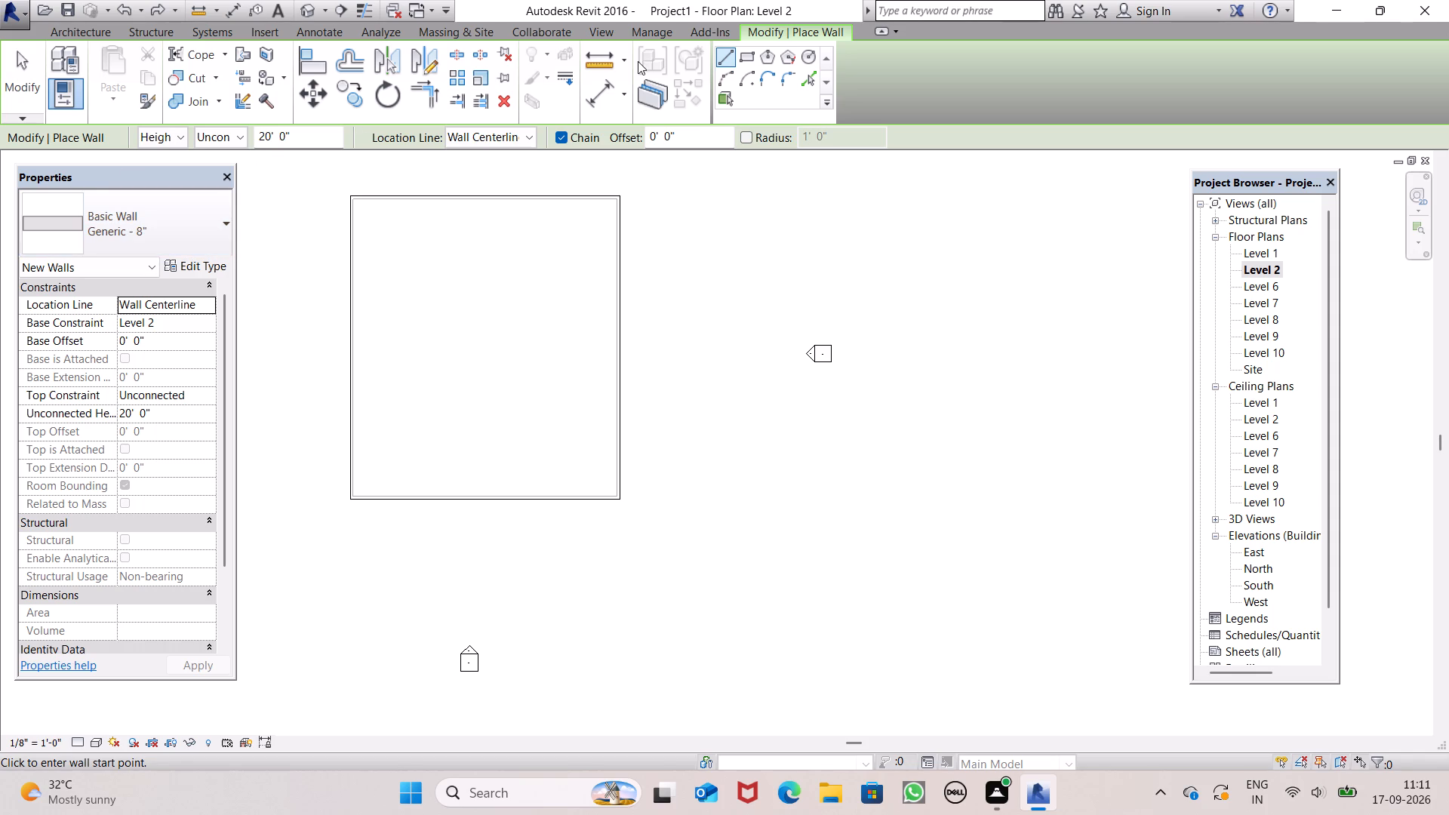
left_click(748, 61)
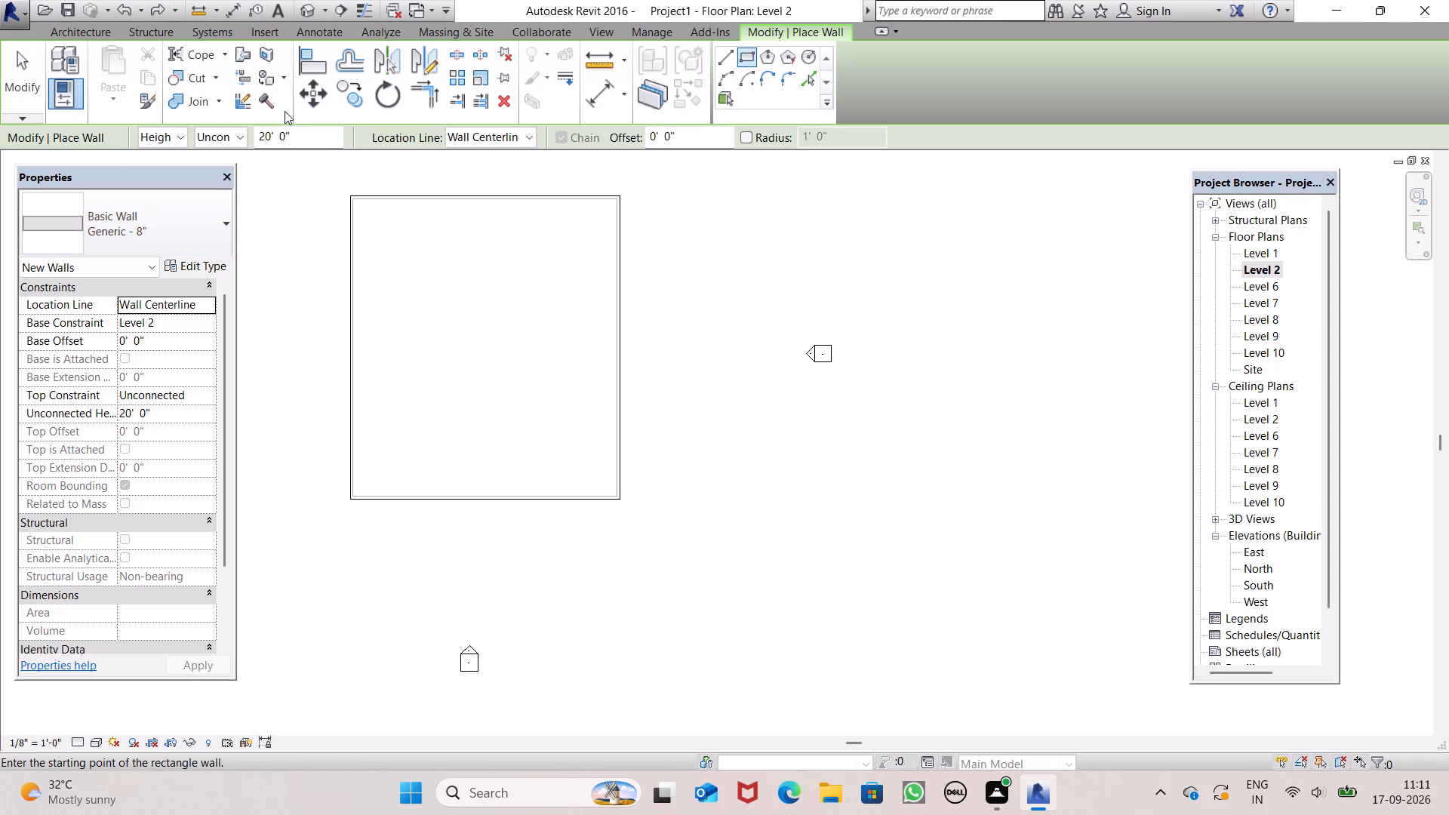
left_click(260, 138)
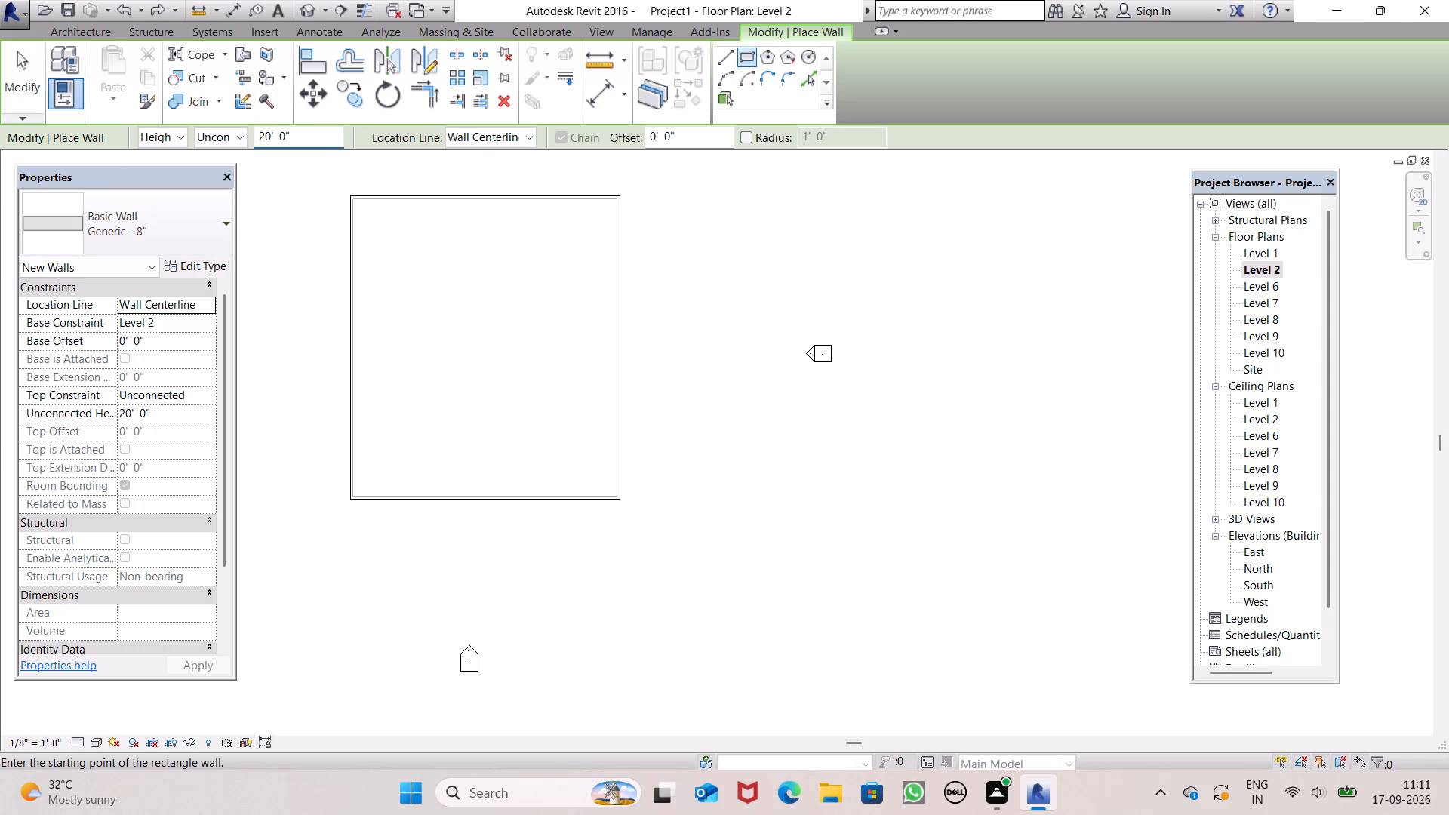
left_click(269, 137)
left_click(268, 132)
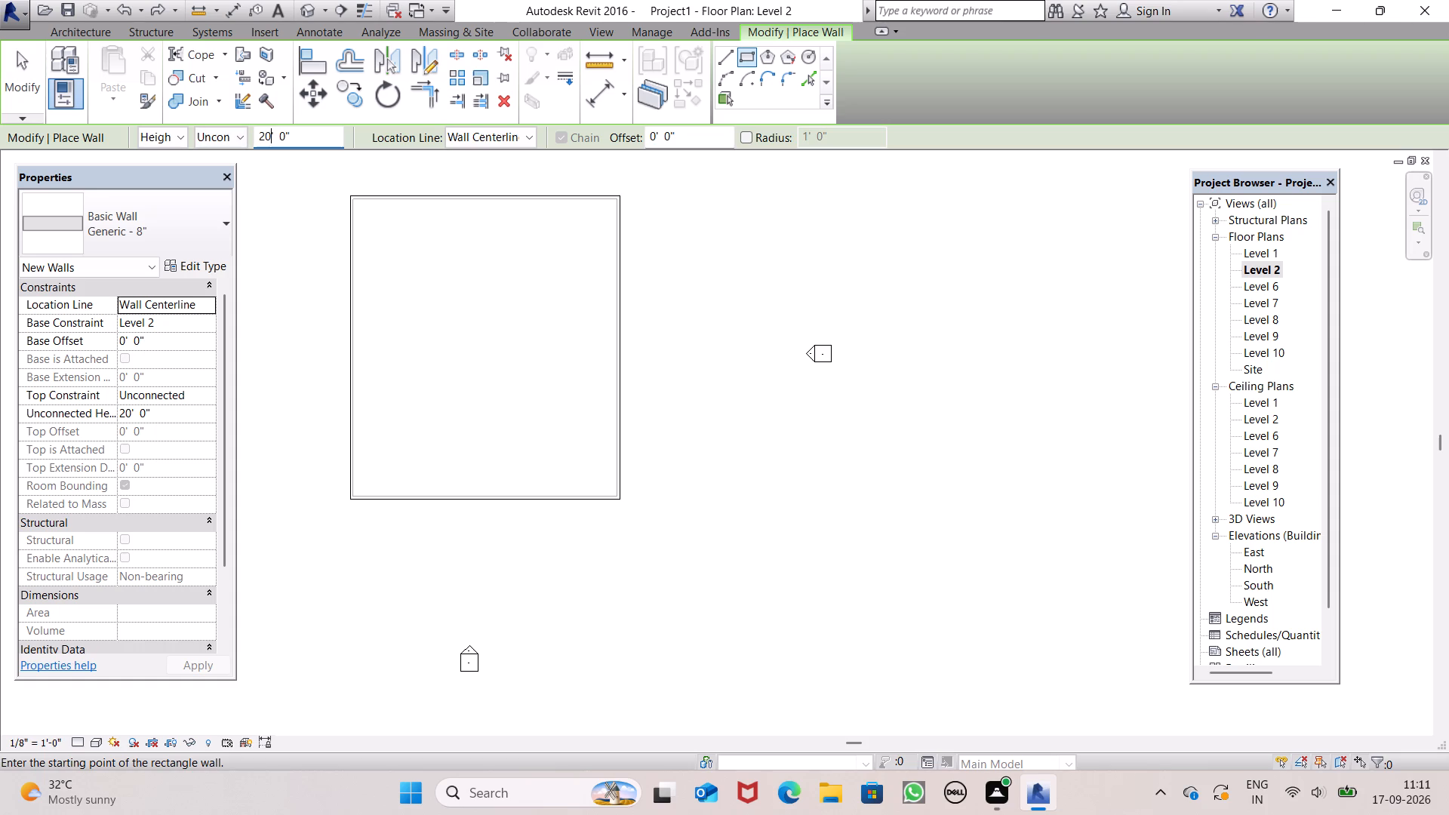
left_click(264, 143)
key("BackSpace")
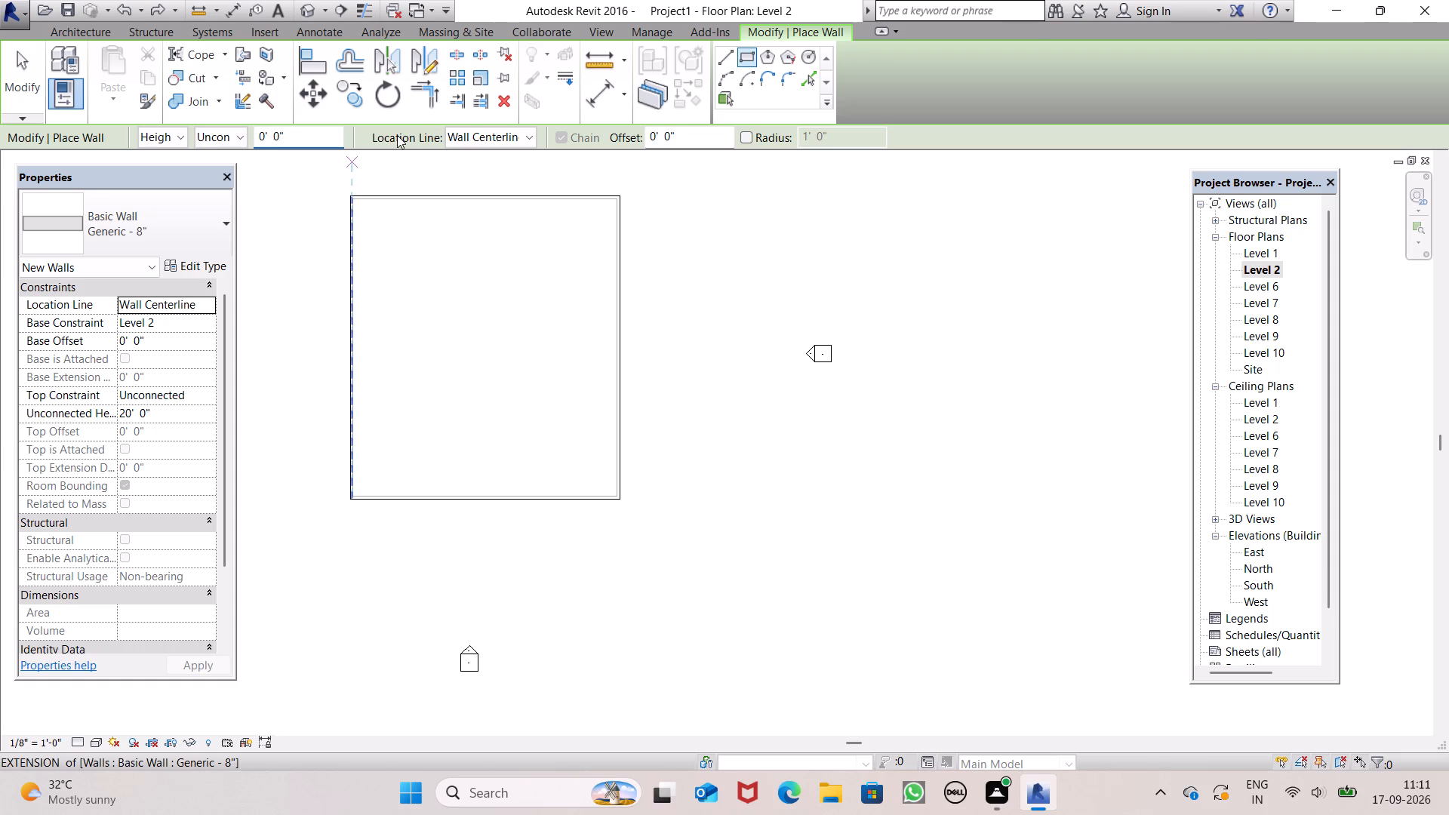
key("1")
key("Return")
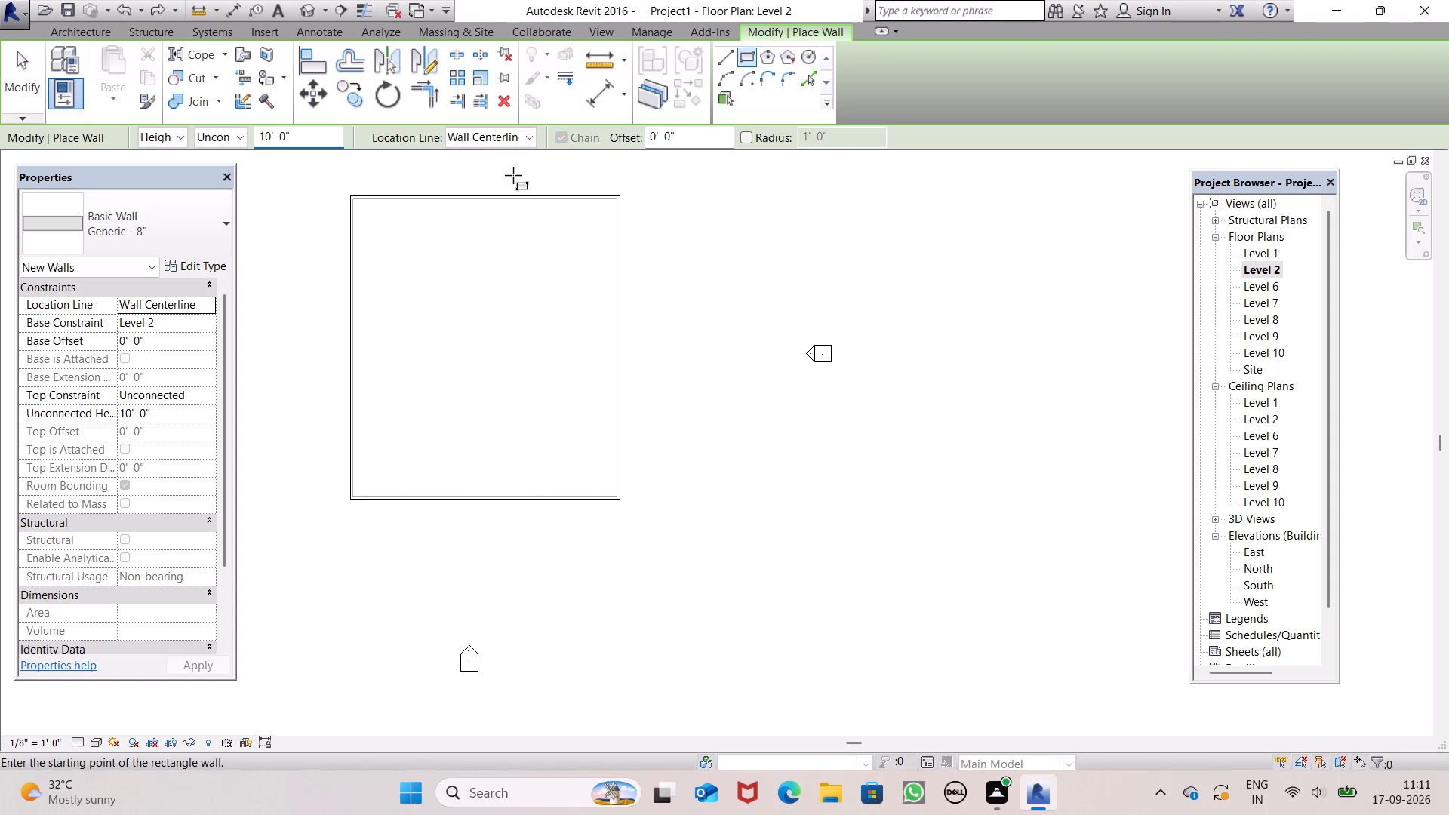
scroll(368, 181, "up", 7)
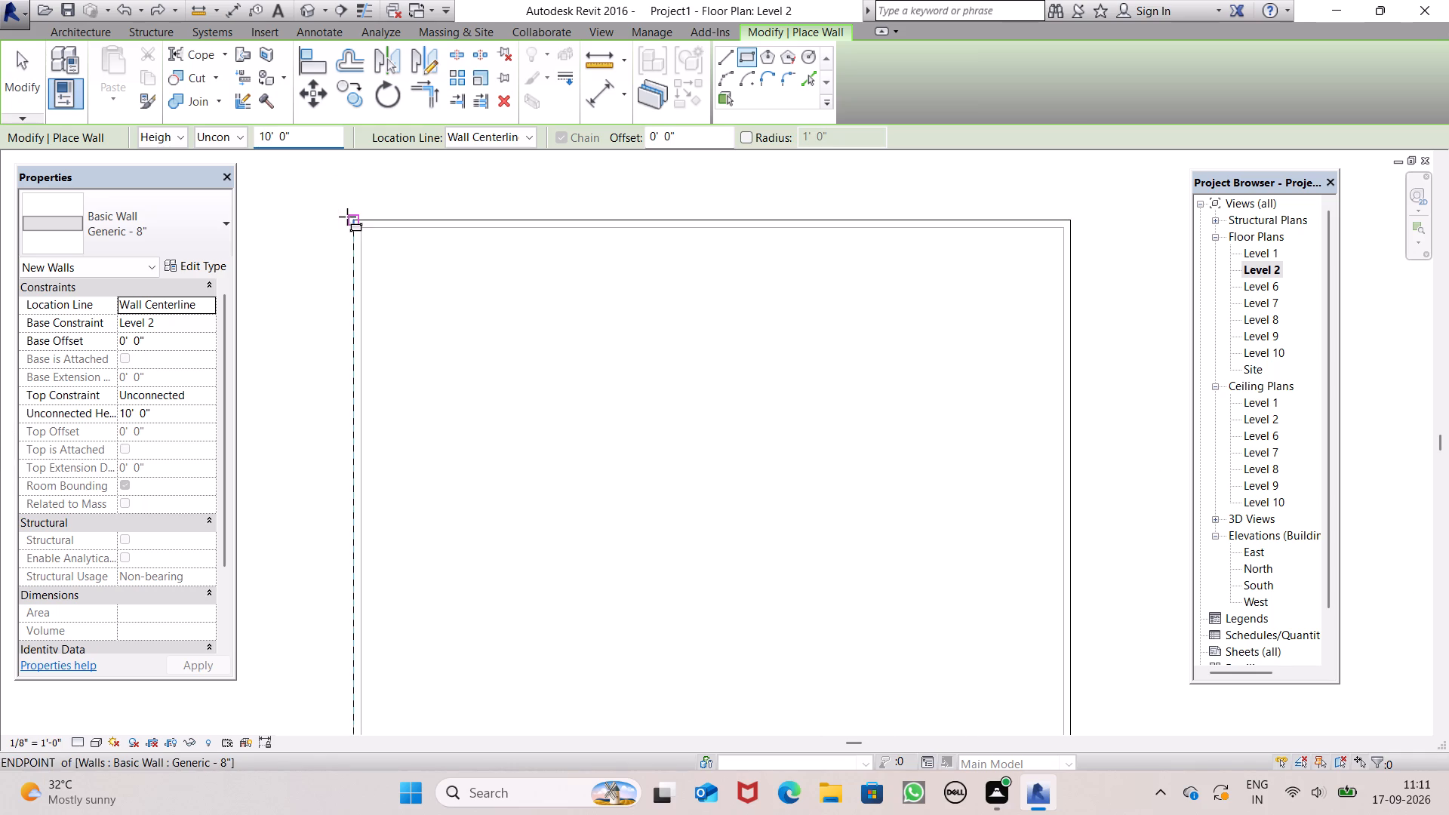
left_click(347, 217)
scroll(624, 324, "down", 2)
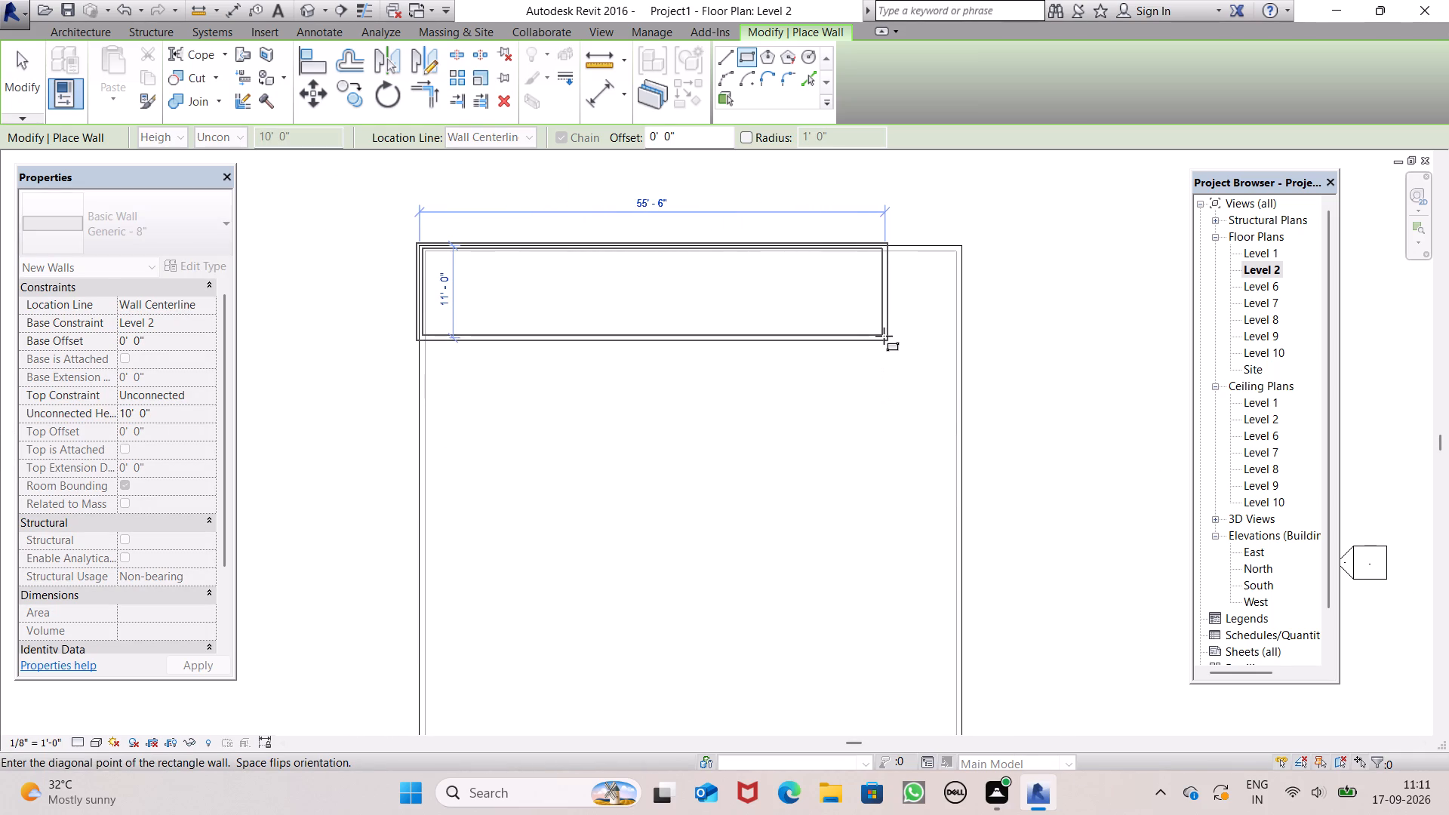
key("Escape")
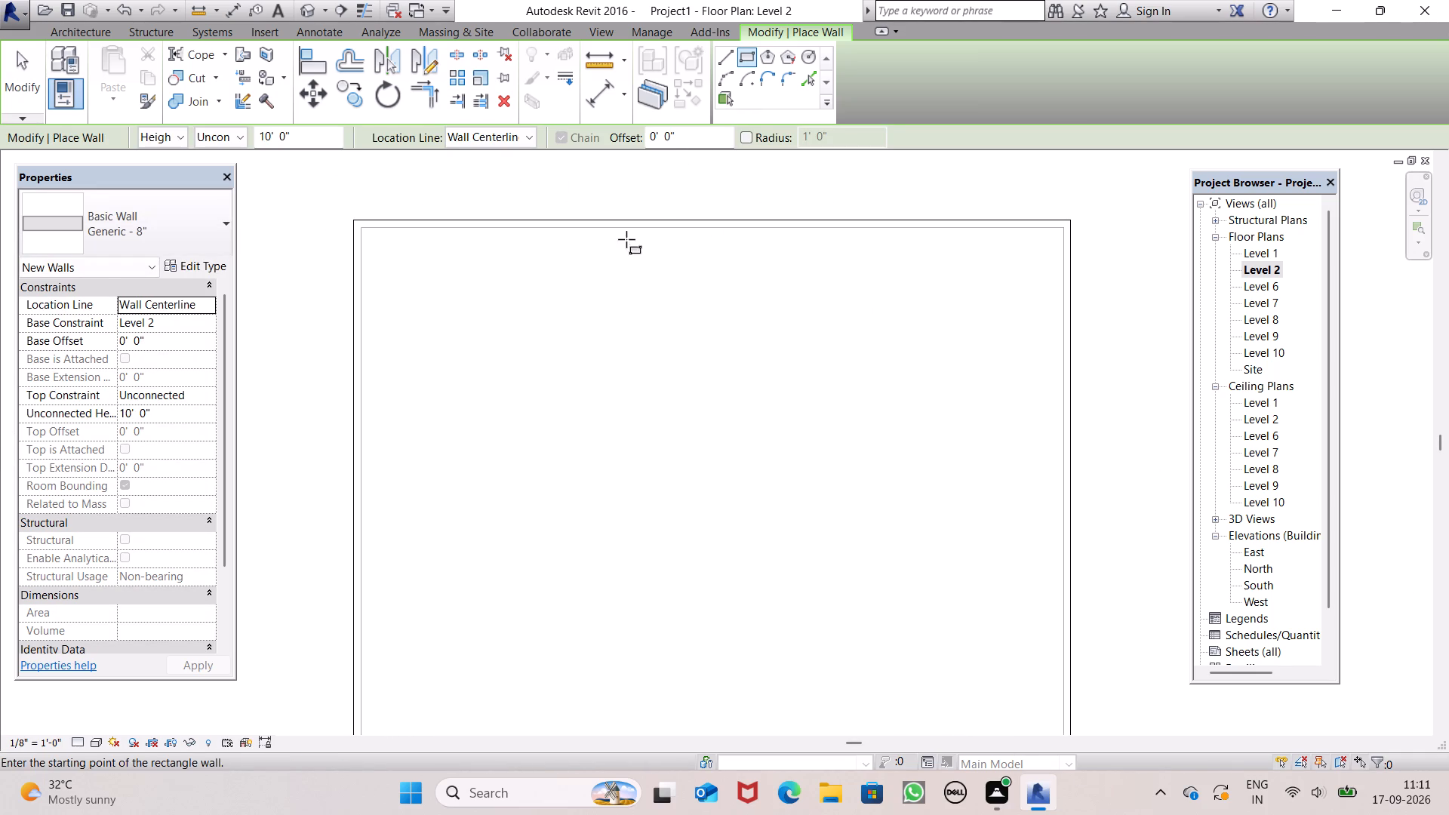
Draw the rectangle of 10' high Generic - 8" walls on Level 2, snapping to opposite corners of the walls below.
left_click(360, 220)
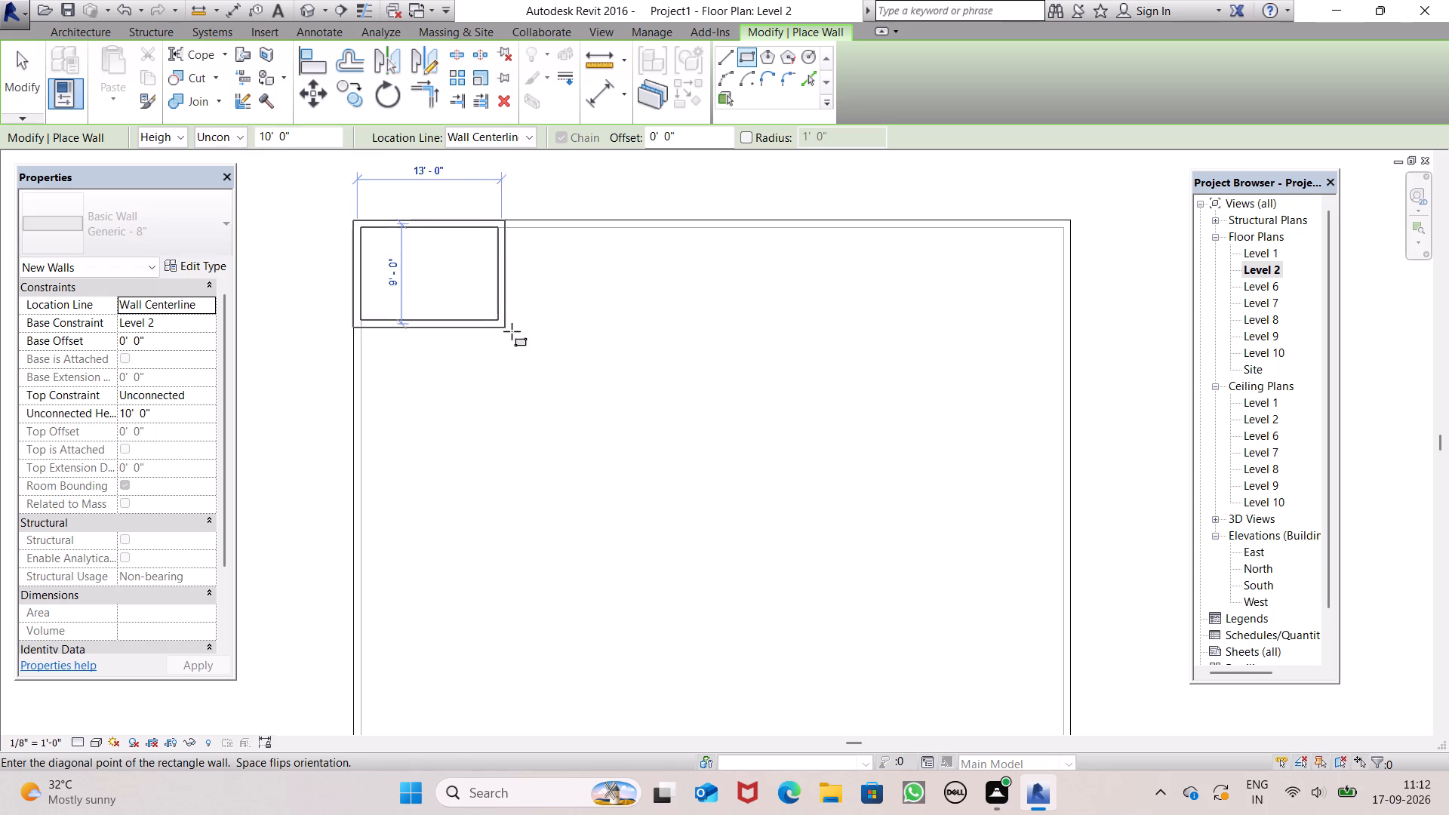
scroll(643, 405, "down", 12)
scroll(747, 533, "up", 4)
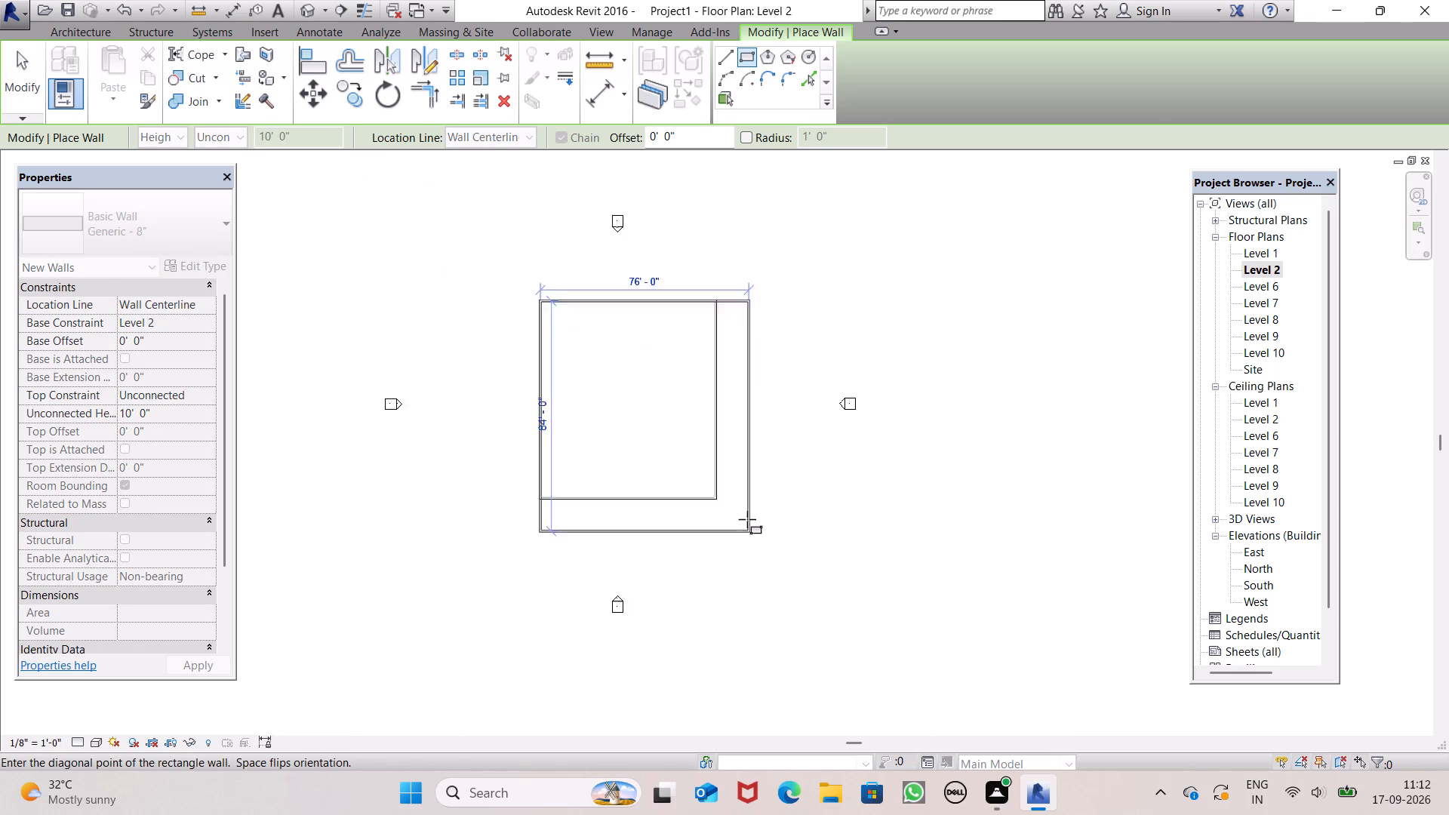
scroll(747, 519, "up", 10)
scroll(623, 461, "up", 8)
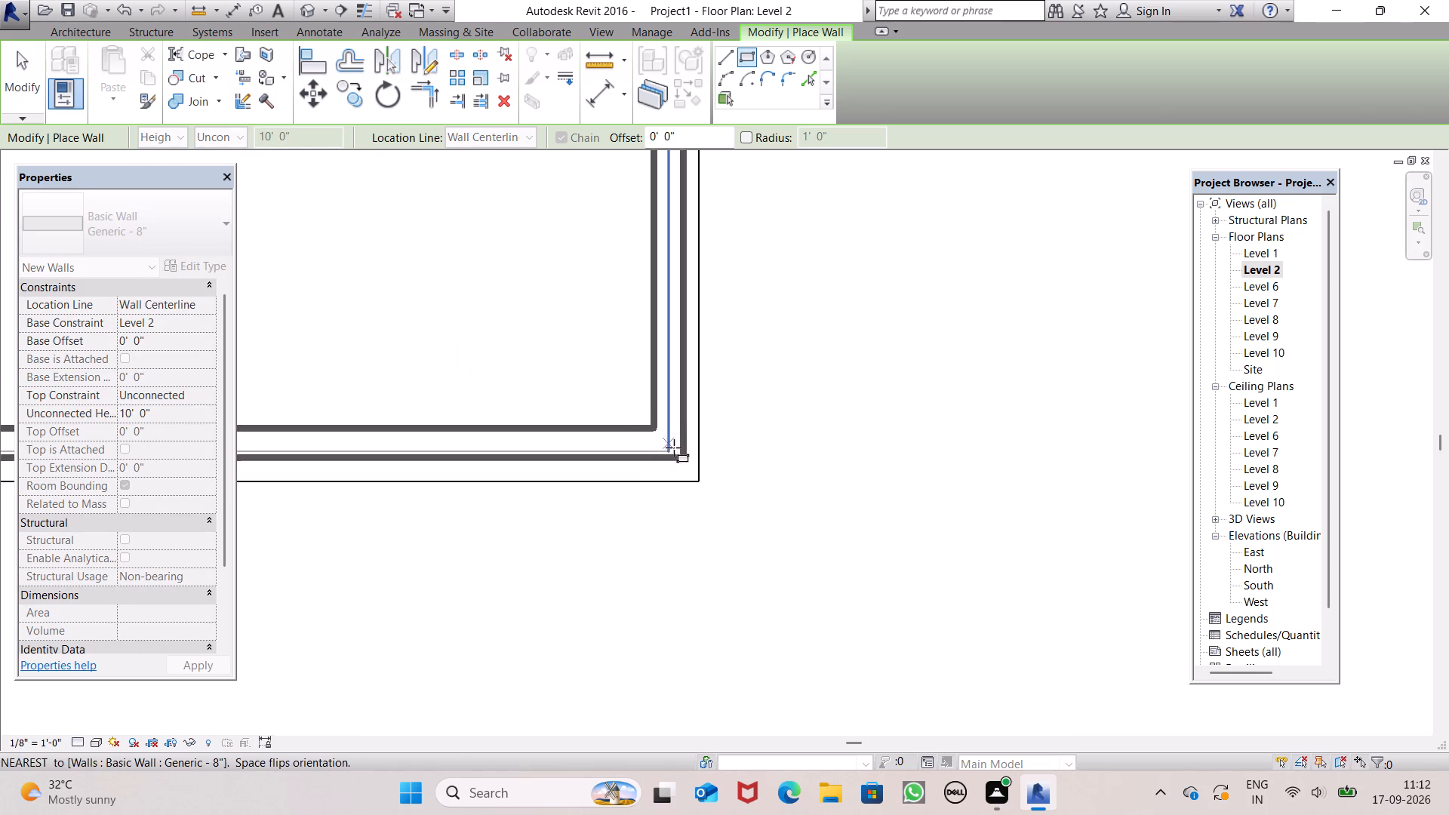
left_click(679, 466)
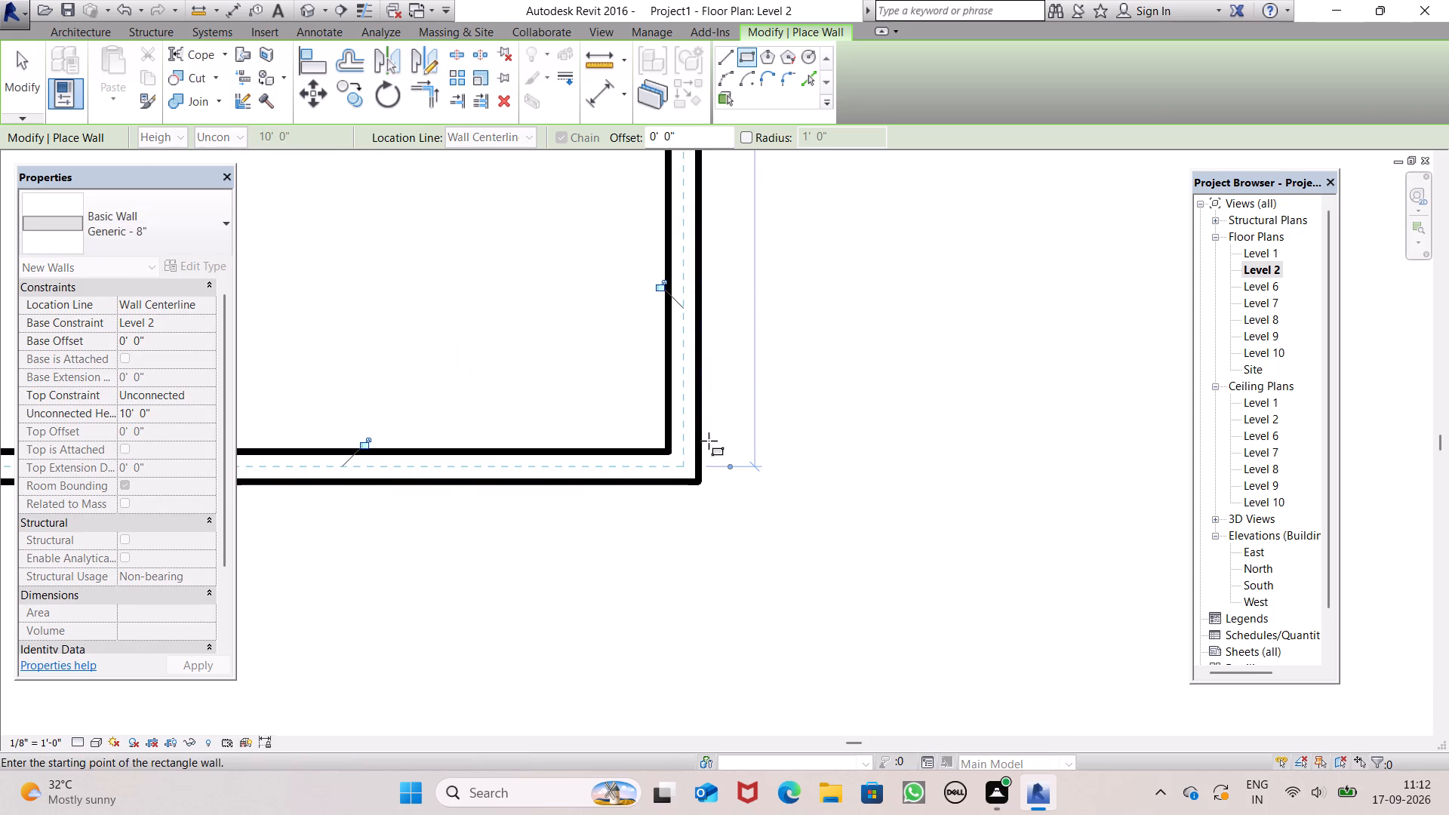
key("space")
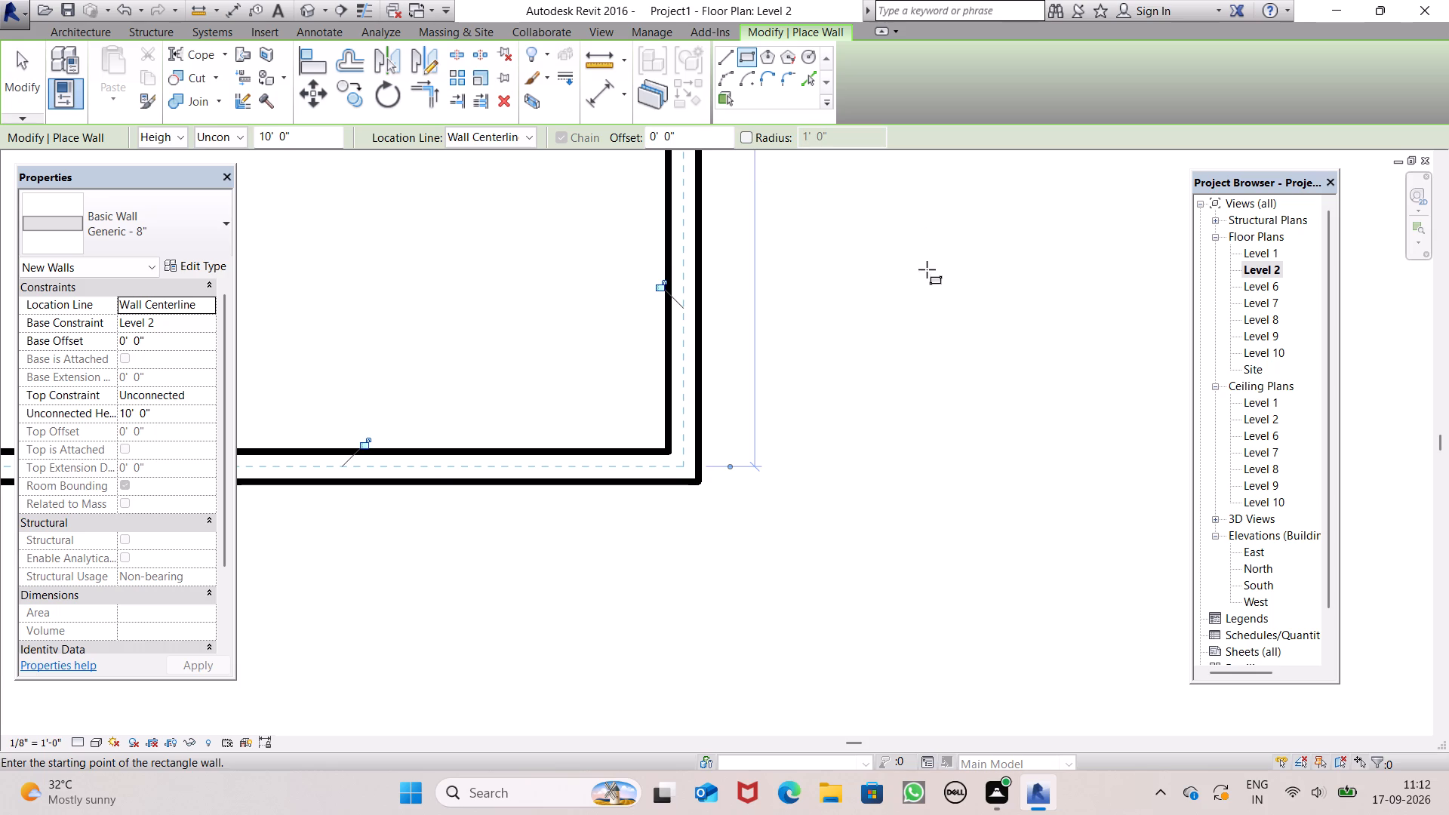
key("Escape")
key("Escape")
left_click(920, 264)
scroll(920, 264, "down", 5)
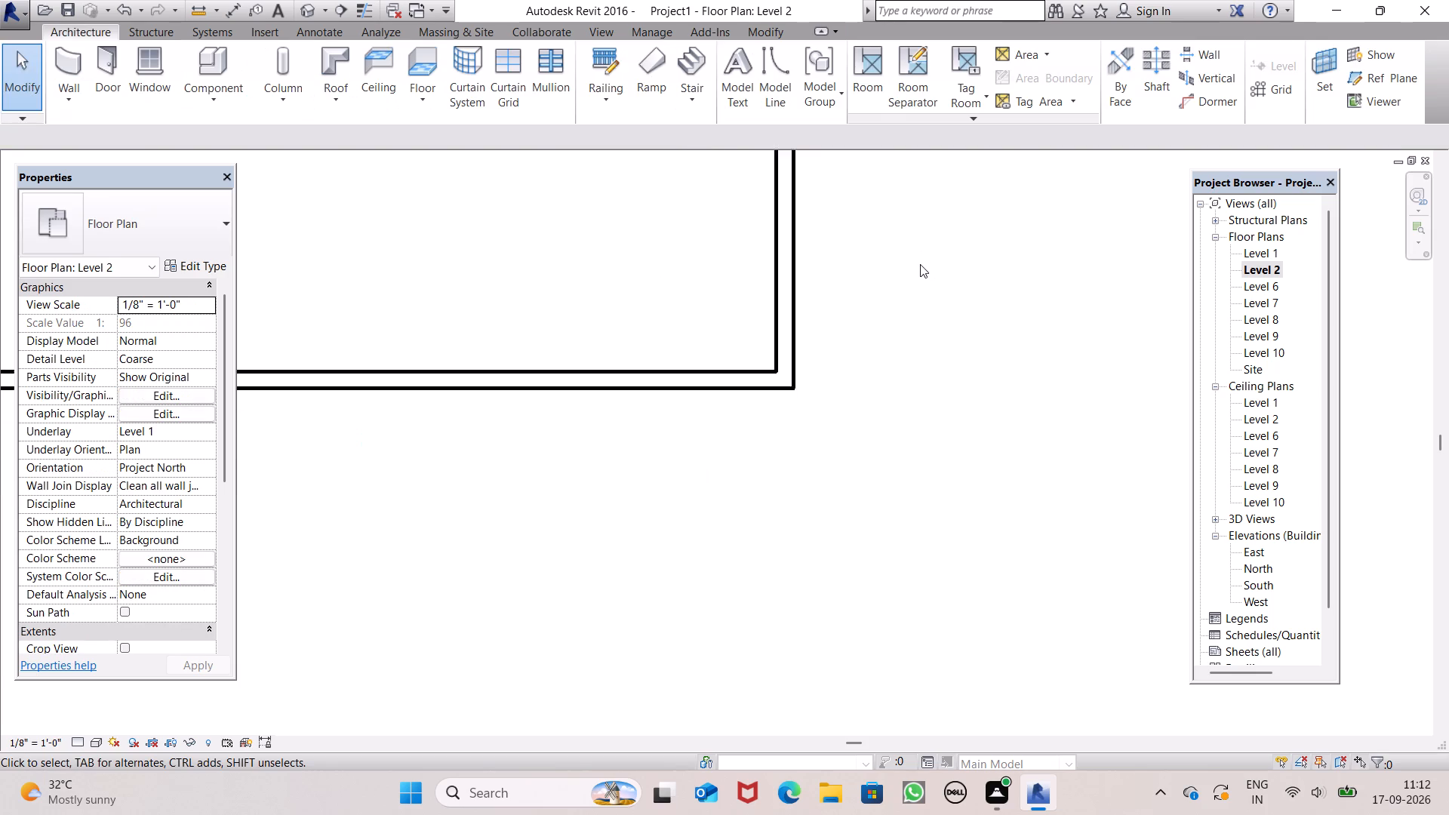
scroll(915, 259, "down", 5)
scroll(908, 277, "up", 1)
scroll(901, 294, "down", 16)
scroll(886, 185, "up", 5)
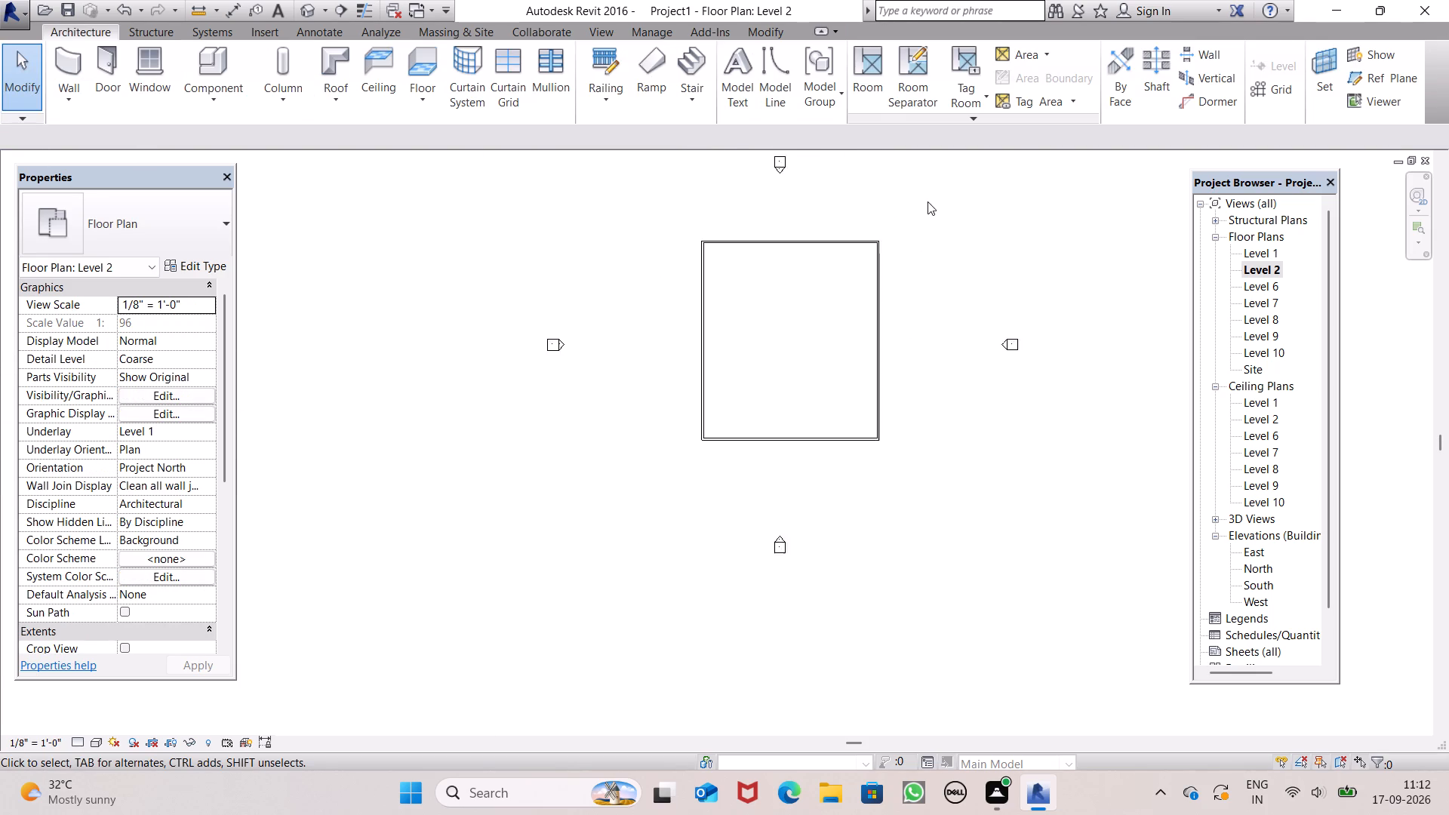
scroll(928, 201, "up", 2)
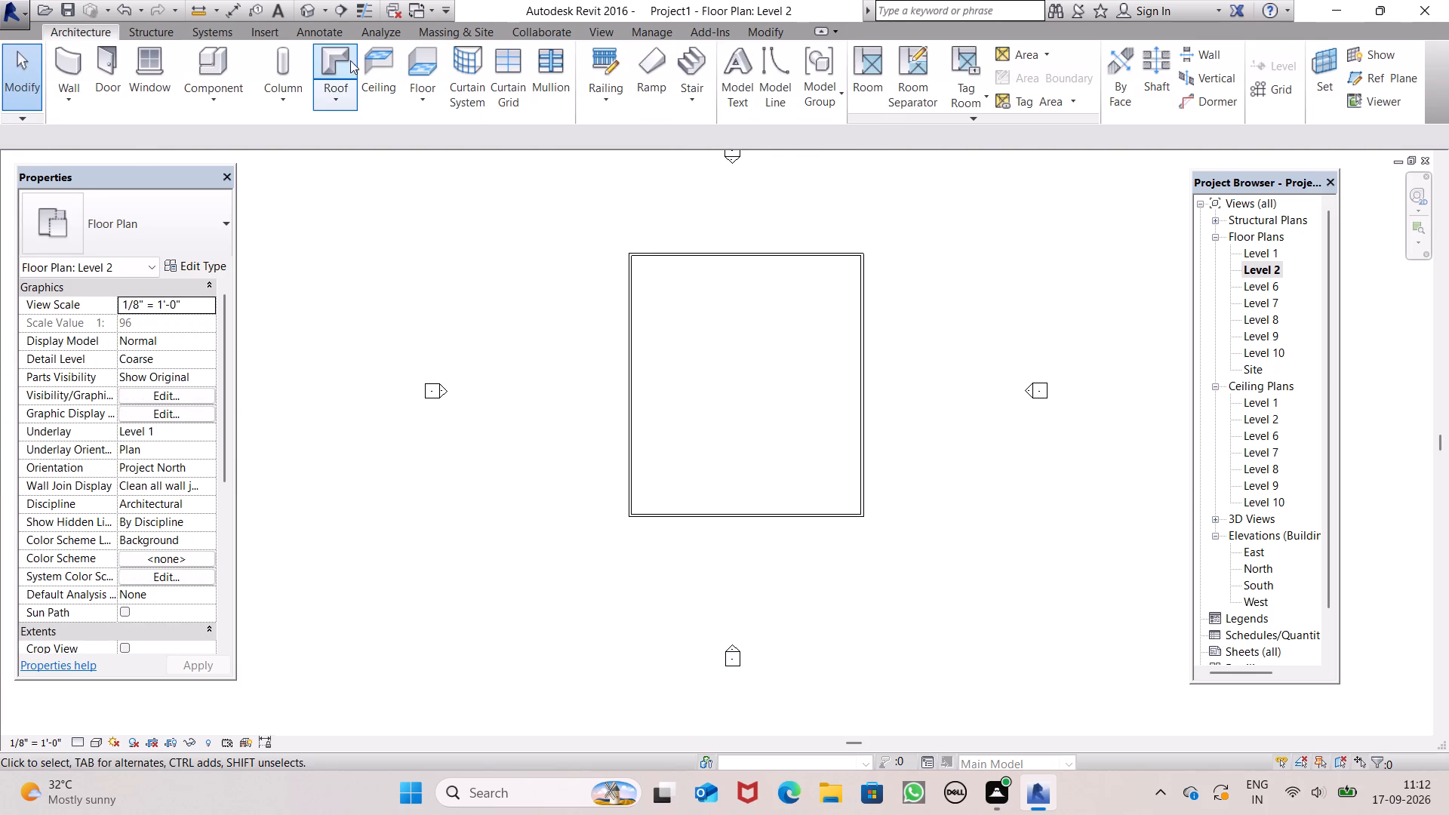
On the Level 6 floor plan, sketch a rectangular, non-sloping Generic - 9" roof footprint snapped to opposite outer corners of the walls.
left_click(310, 9)
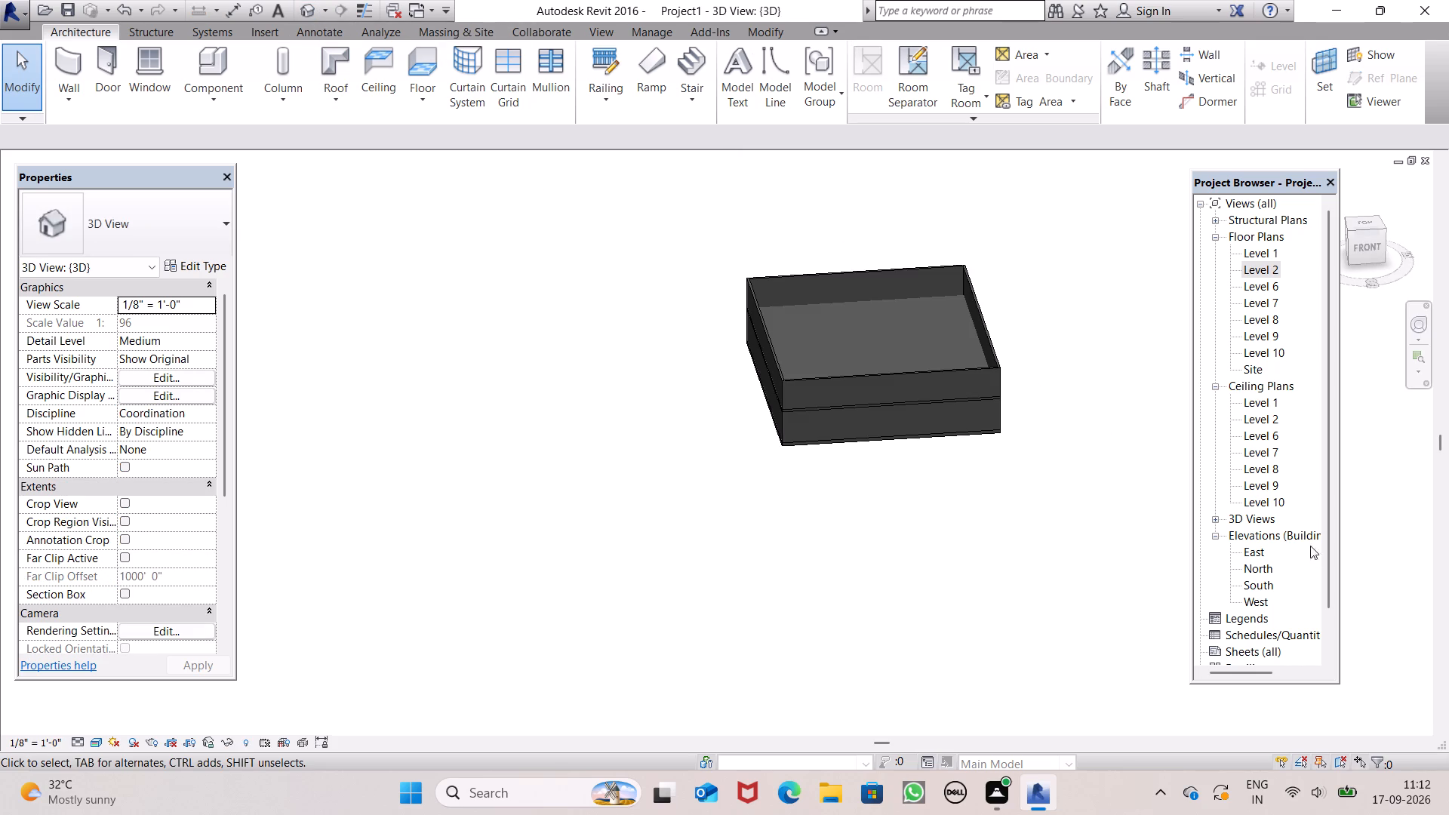
scroll(902, 312, "up", 6)
scroll(1118, 407, "down", 3)
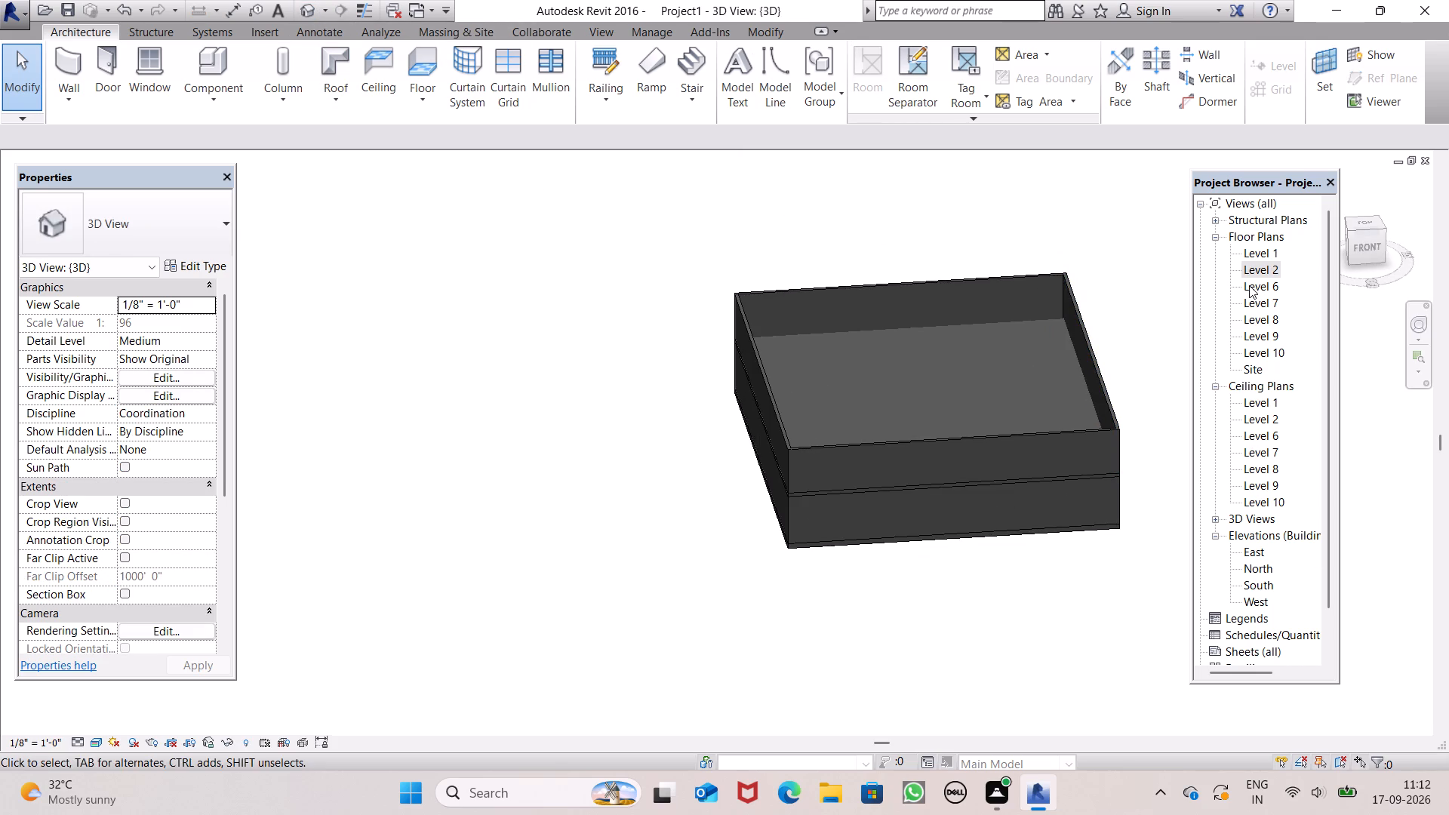
left_click(1249, 285)
left_click(1249, 285)
scroll(694, 350, "down", 6)
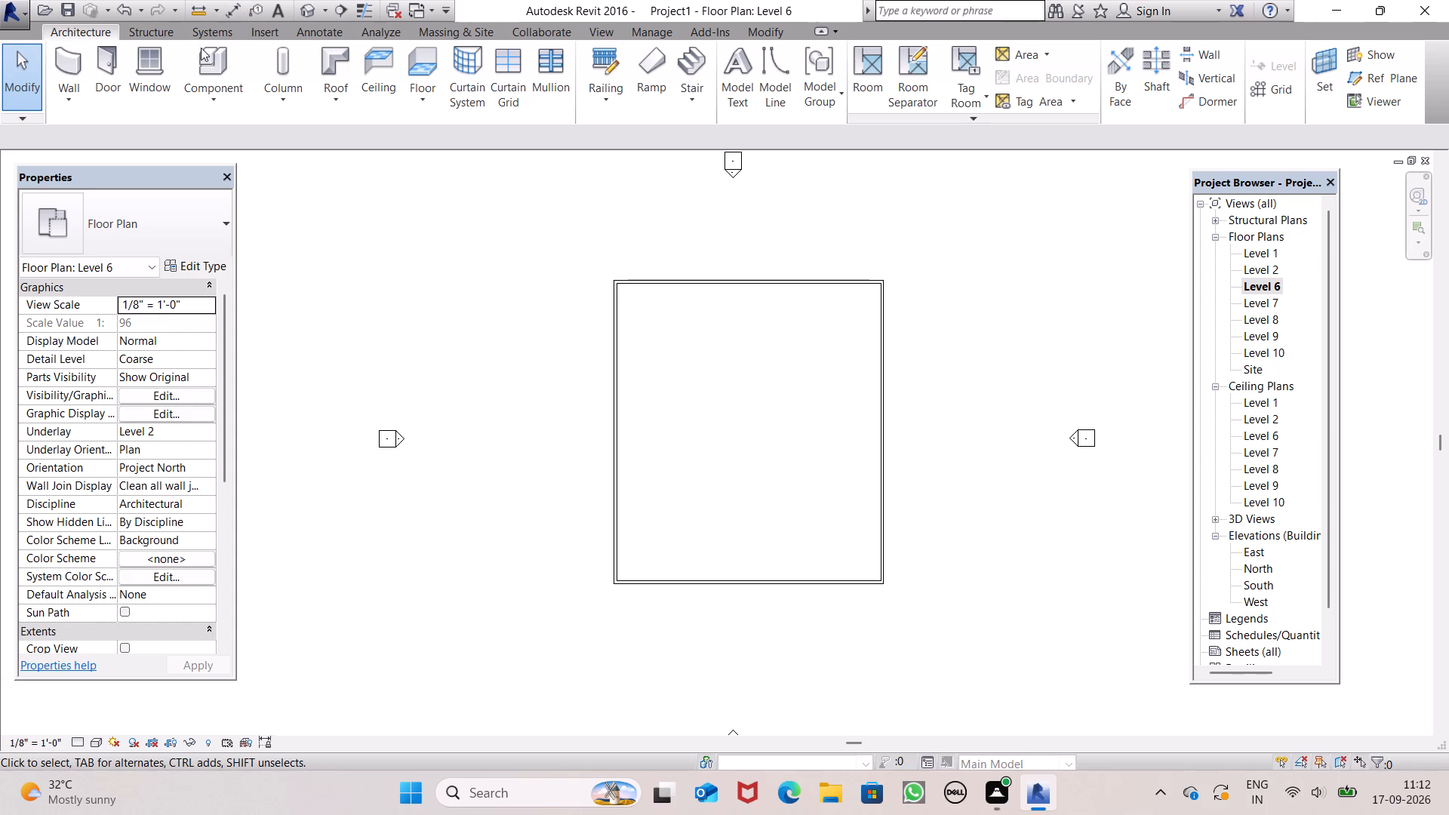
left_click(343, 101)
left_click(384, 139)
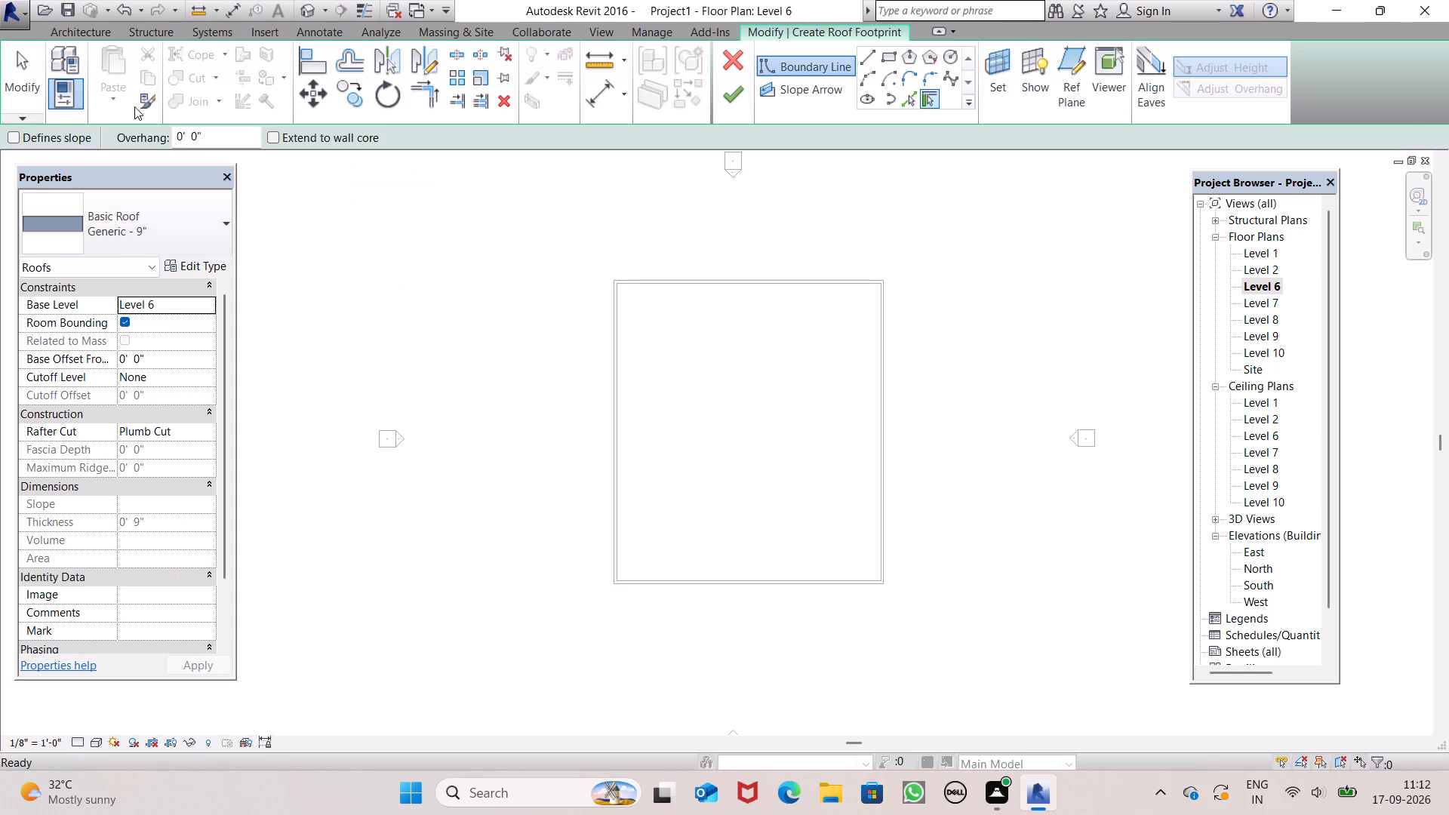
left_click(888, 62)
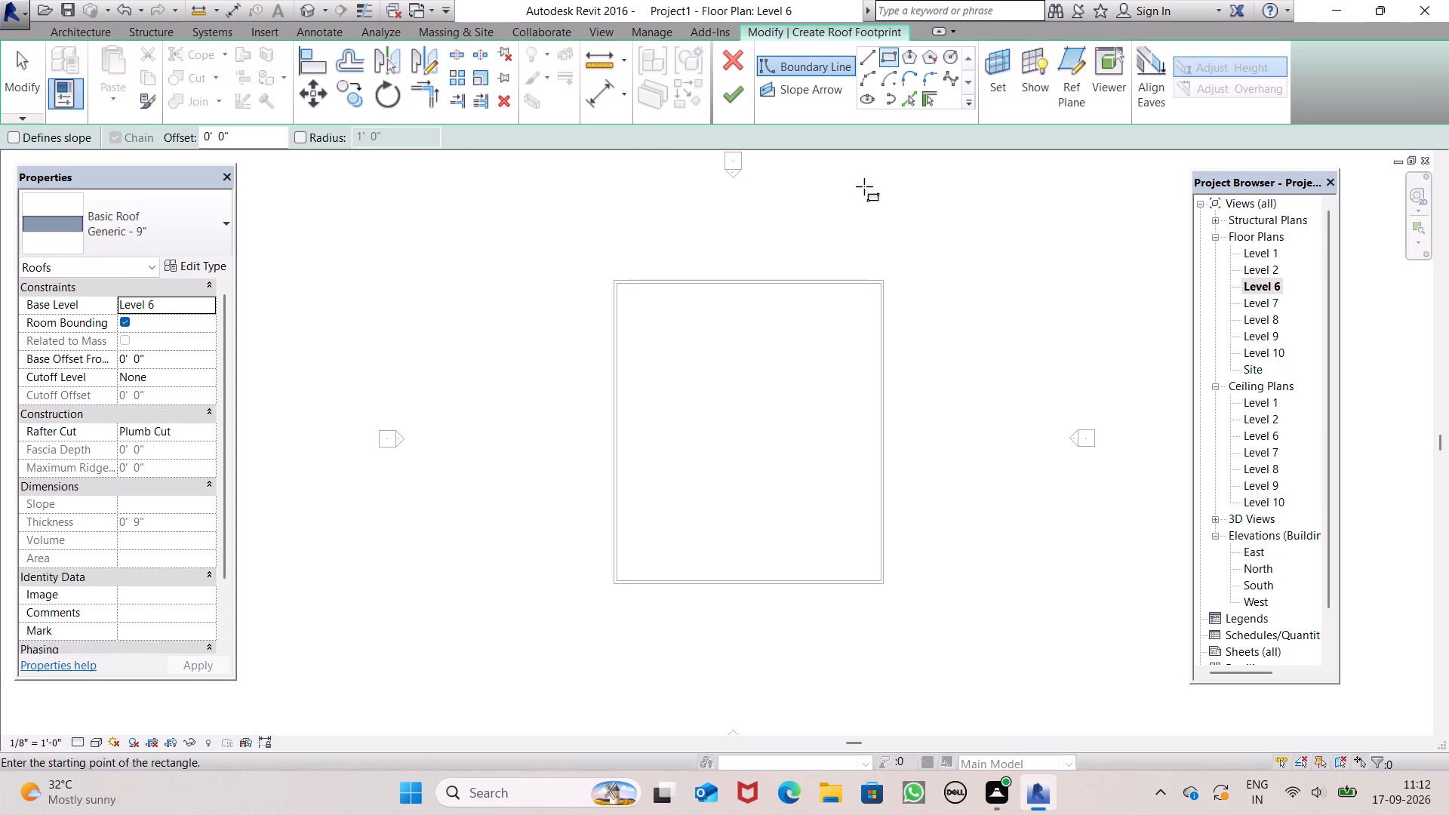
scroll(884, 371, "up", 4)
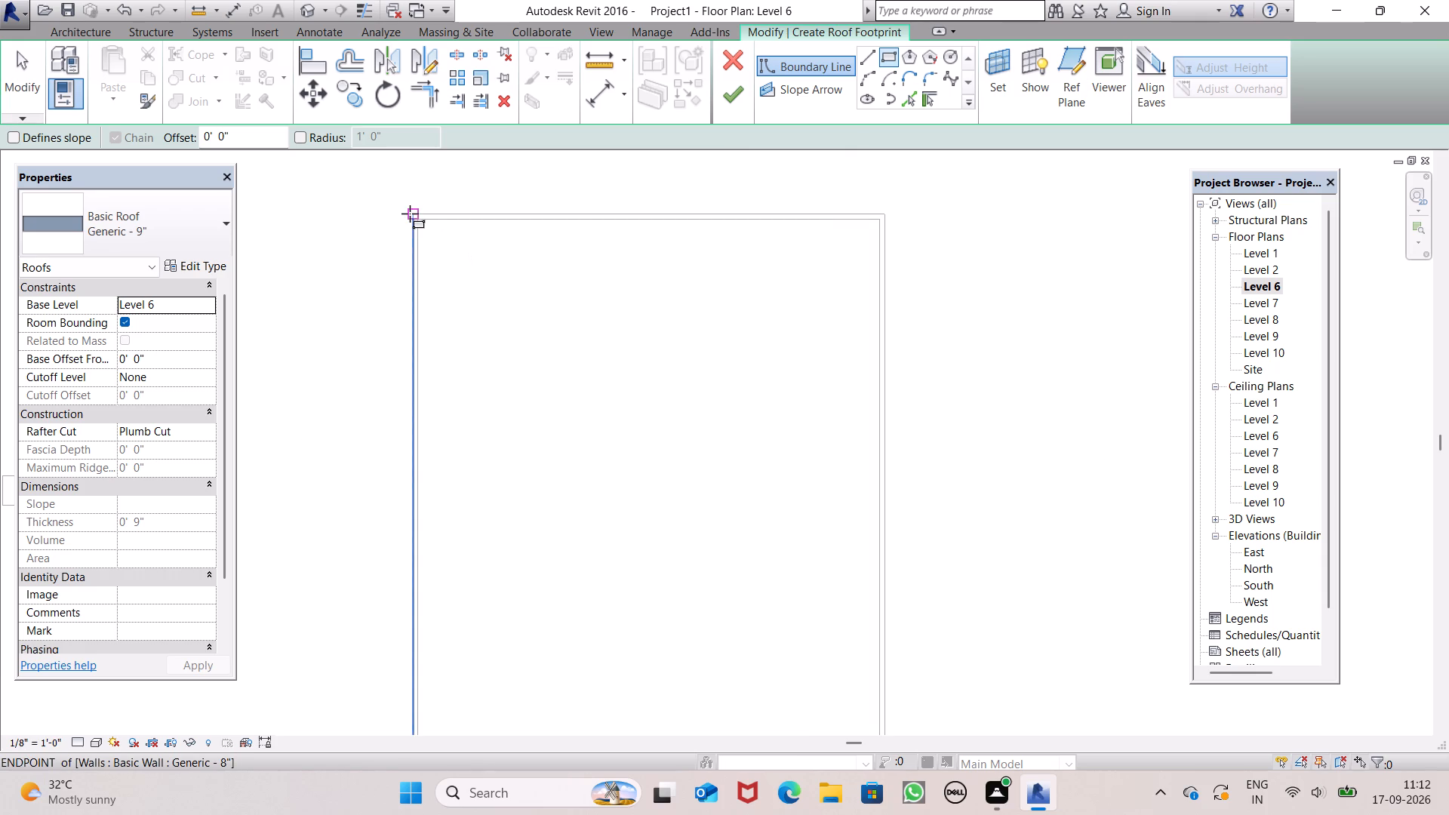
left_click(410, 214)
scroll(539, 381, "down", 7)
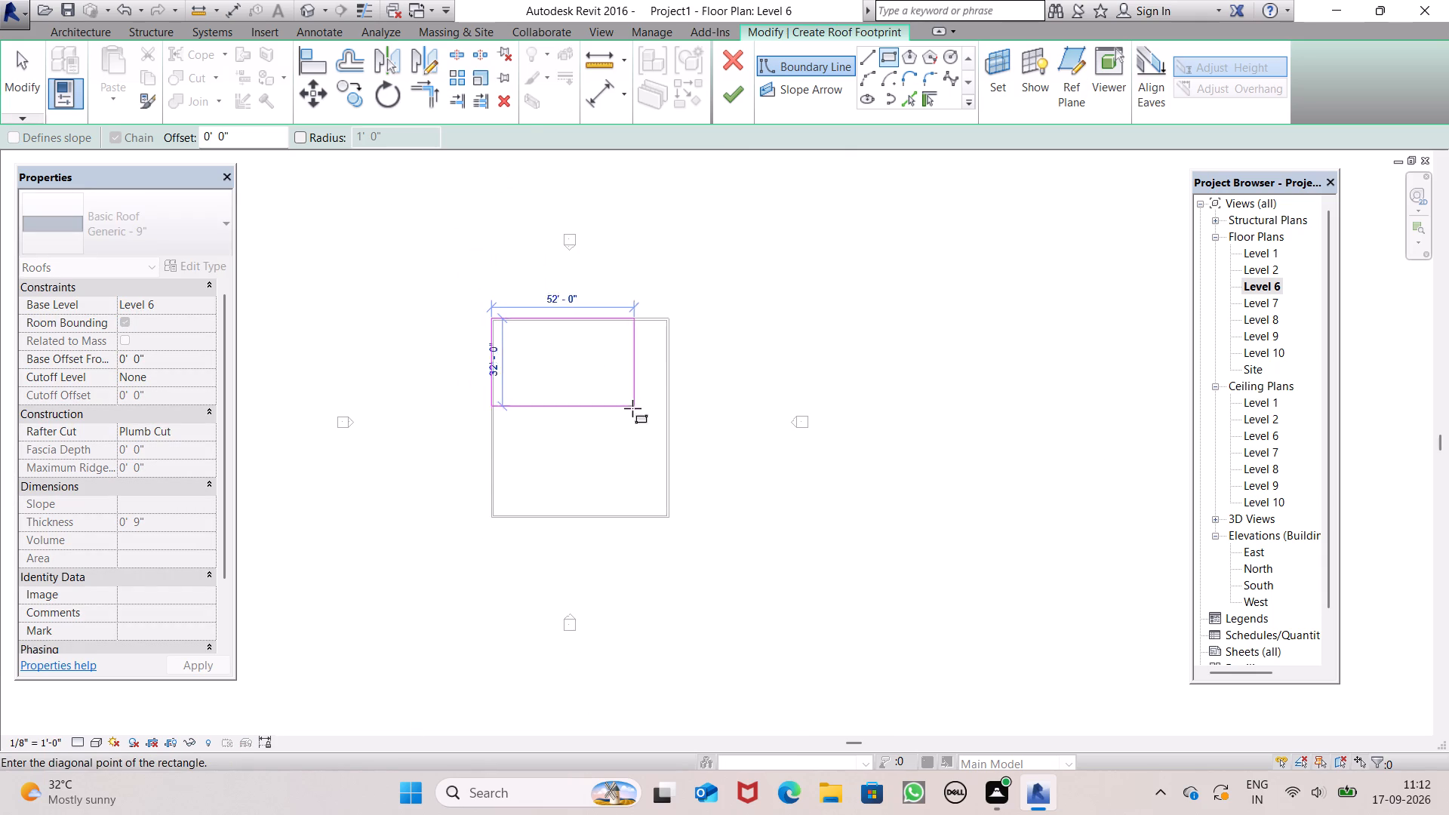
scroll(672, 546, "up", 9)
scroll(642, 493, "up", 9)
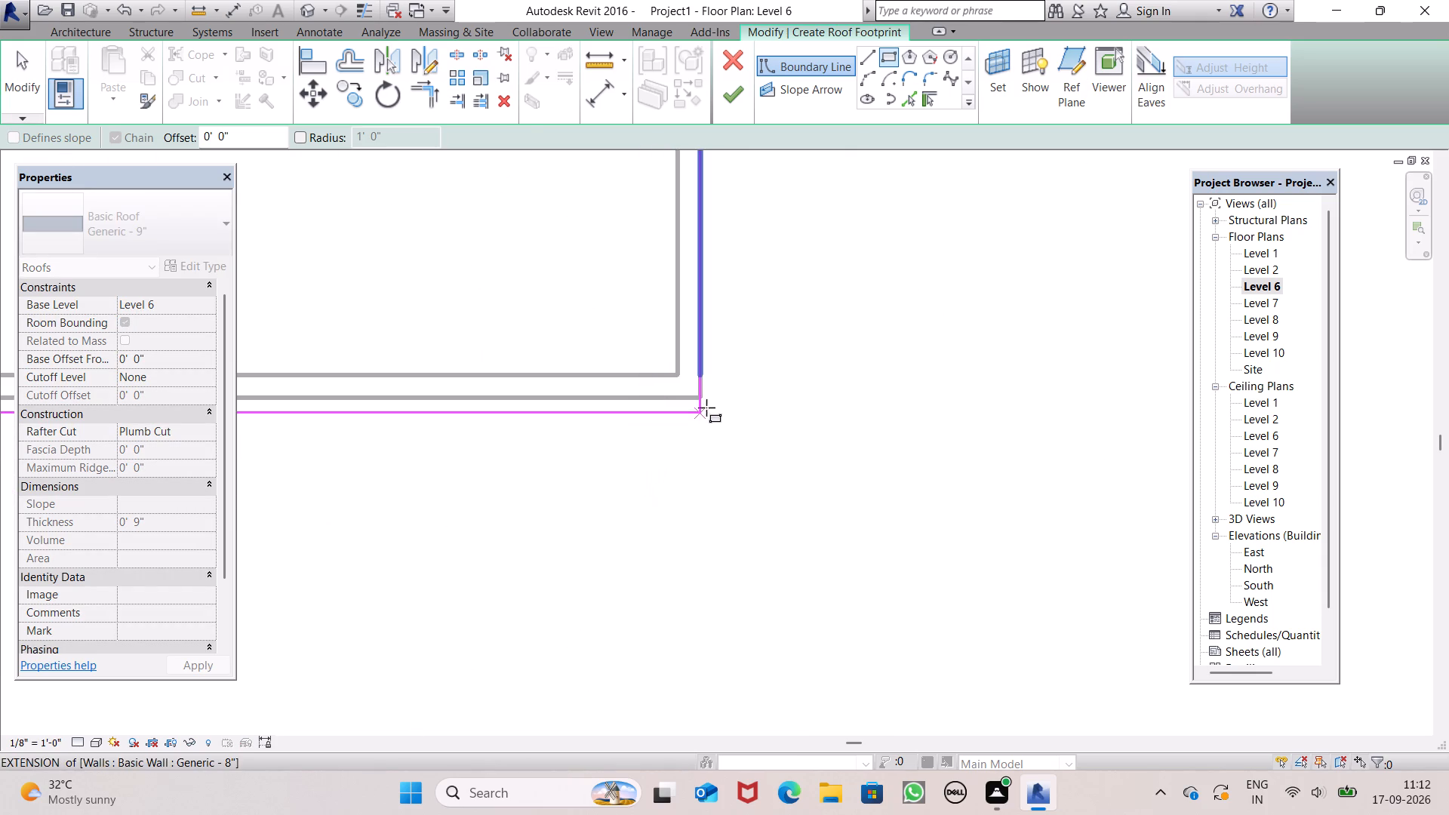
left_click(703, 399)
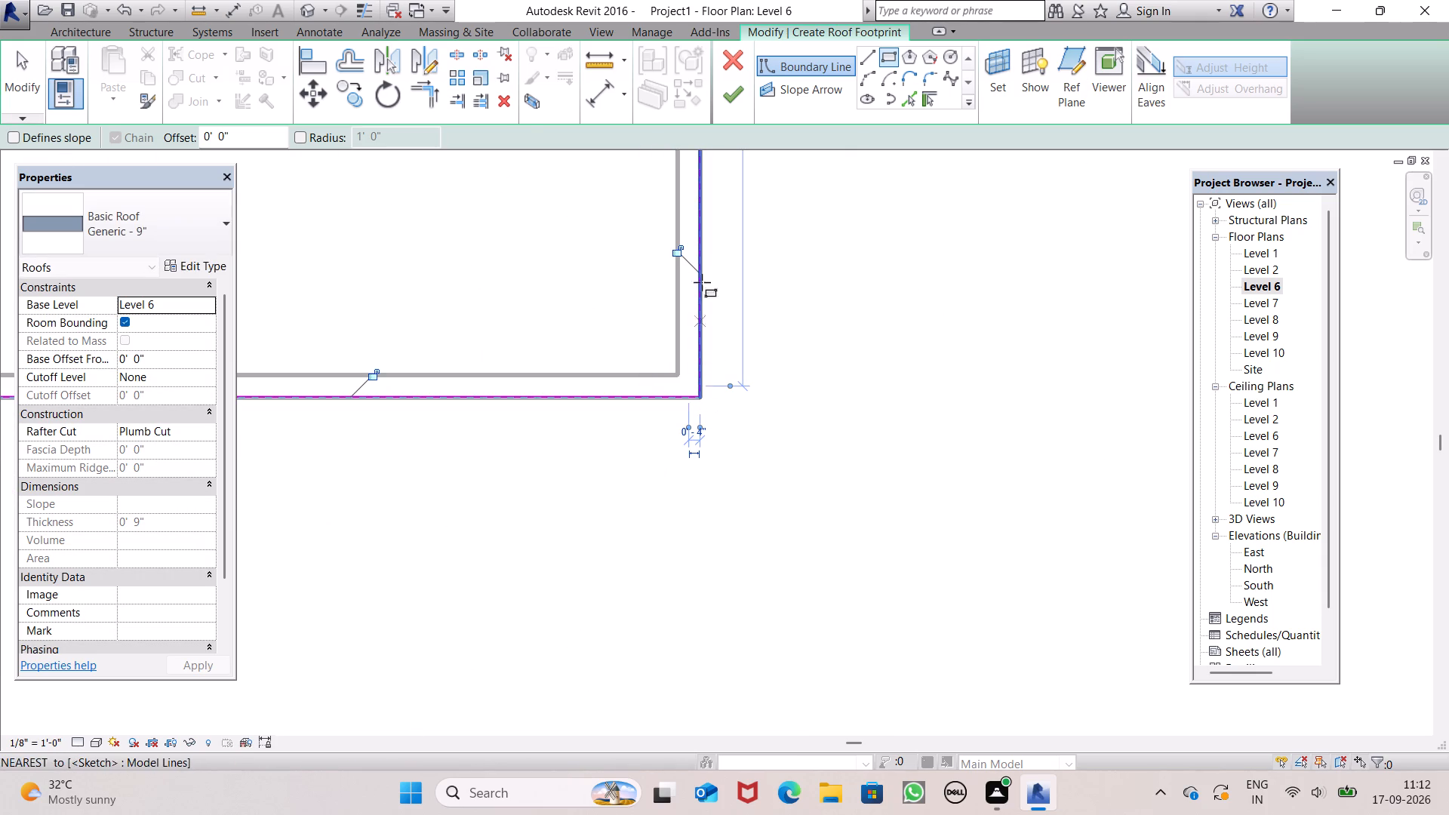
Finish the Level 6 roof footprint and attach the highlighted walls to the roof.
left_click(731, 103)
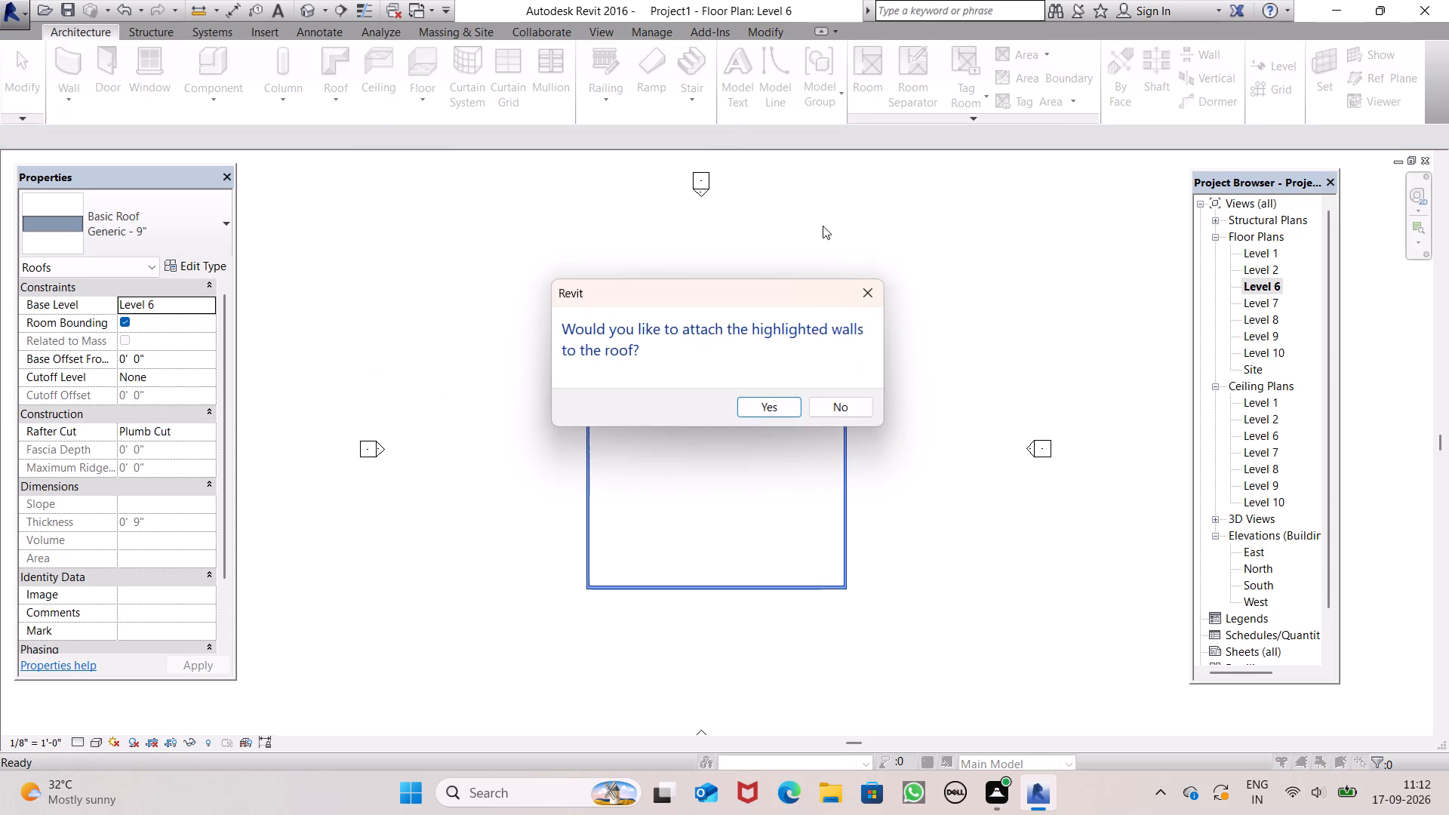
left_click(784, 411)
scroll(836, 325, "down", 8)
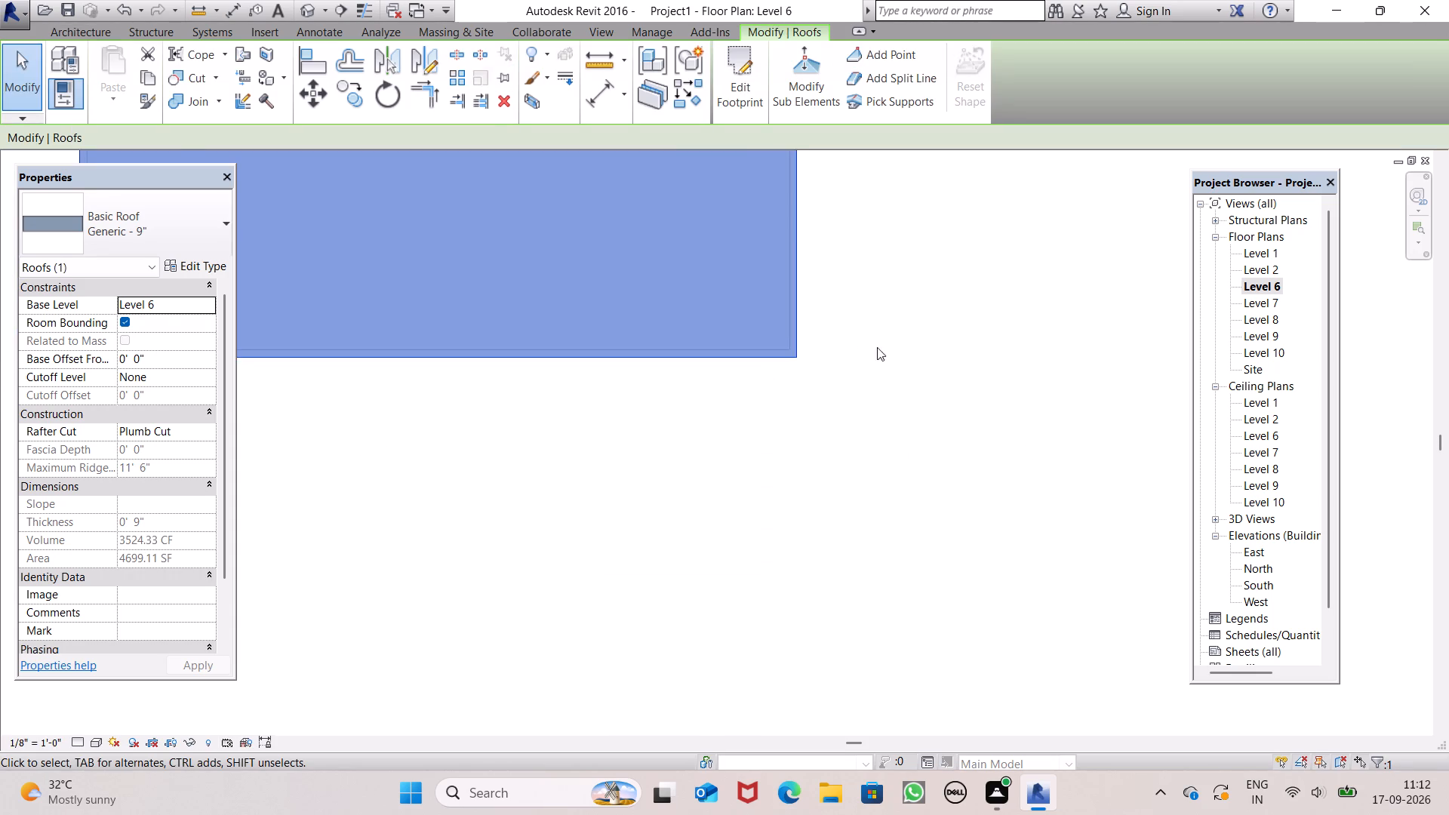
scroll(891, 337, "down", 8)
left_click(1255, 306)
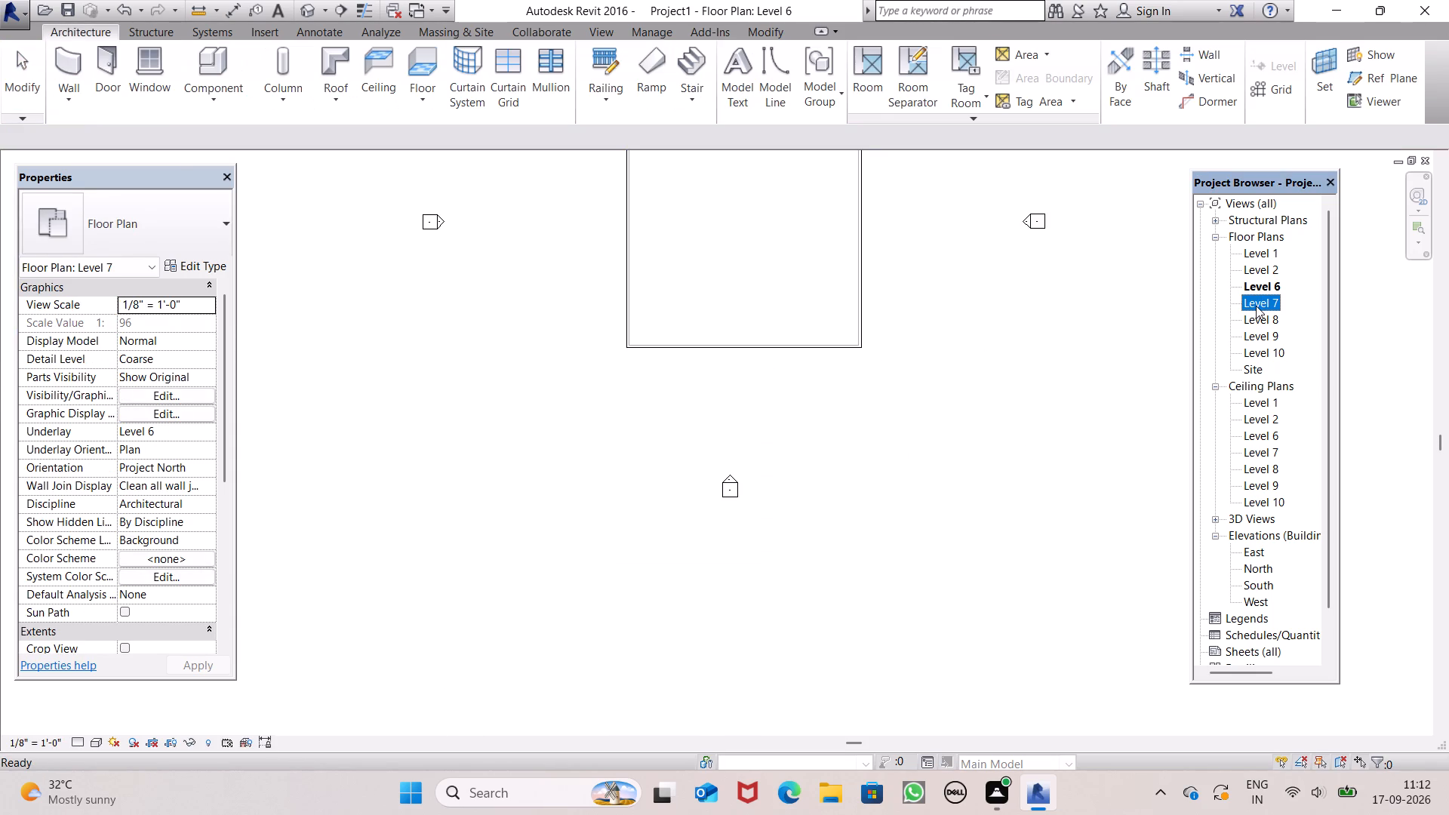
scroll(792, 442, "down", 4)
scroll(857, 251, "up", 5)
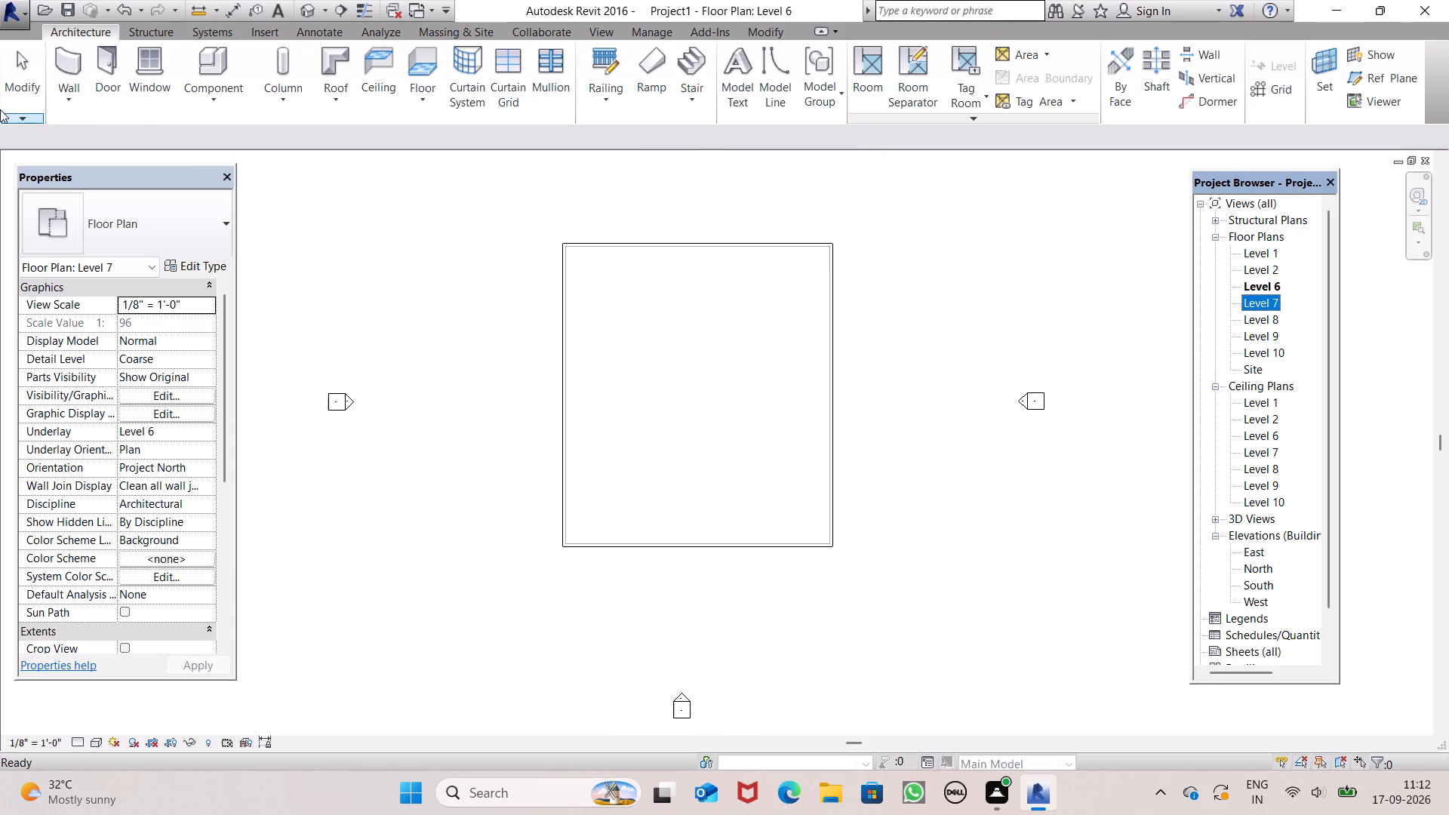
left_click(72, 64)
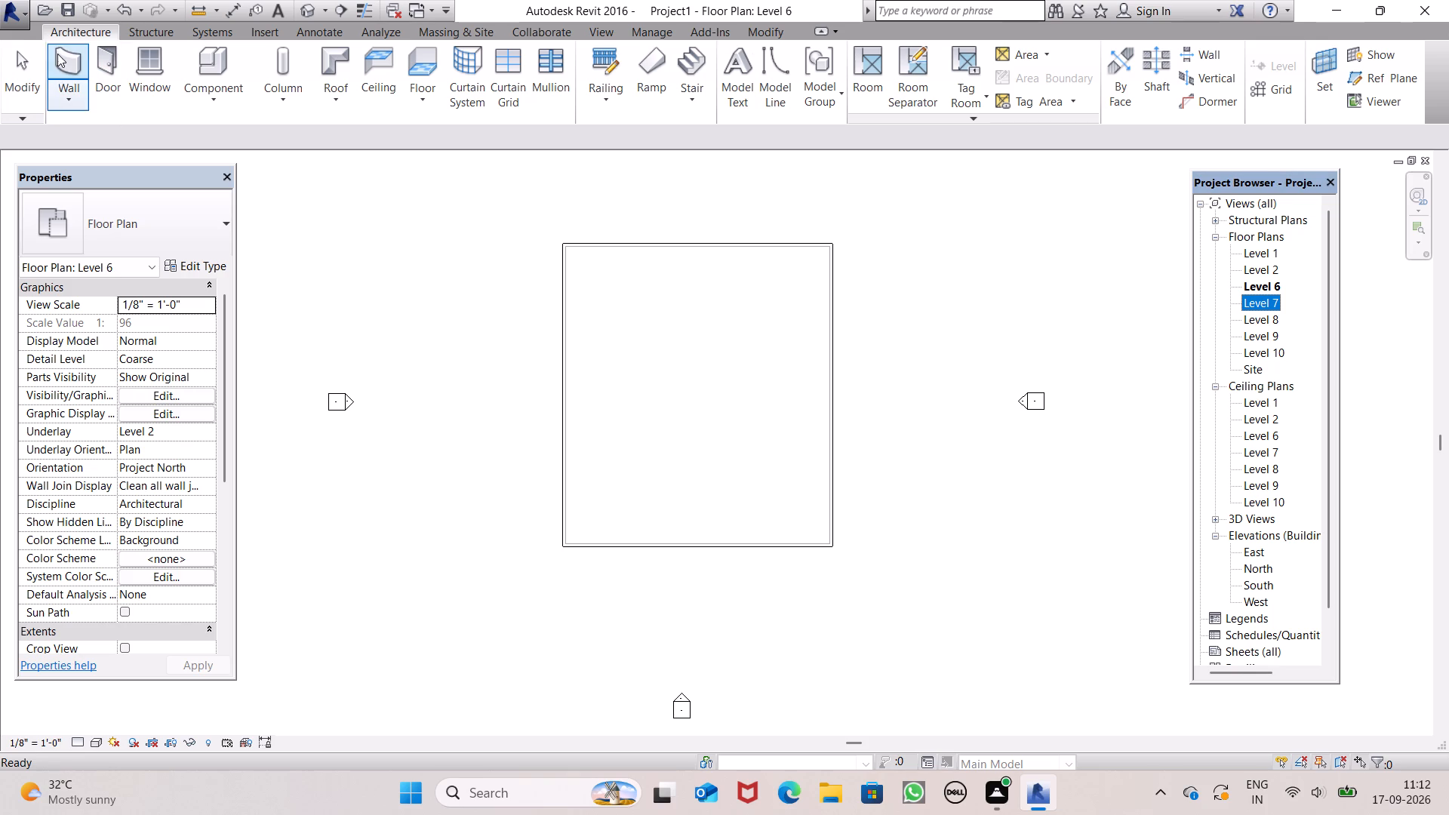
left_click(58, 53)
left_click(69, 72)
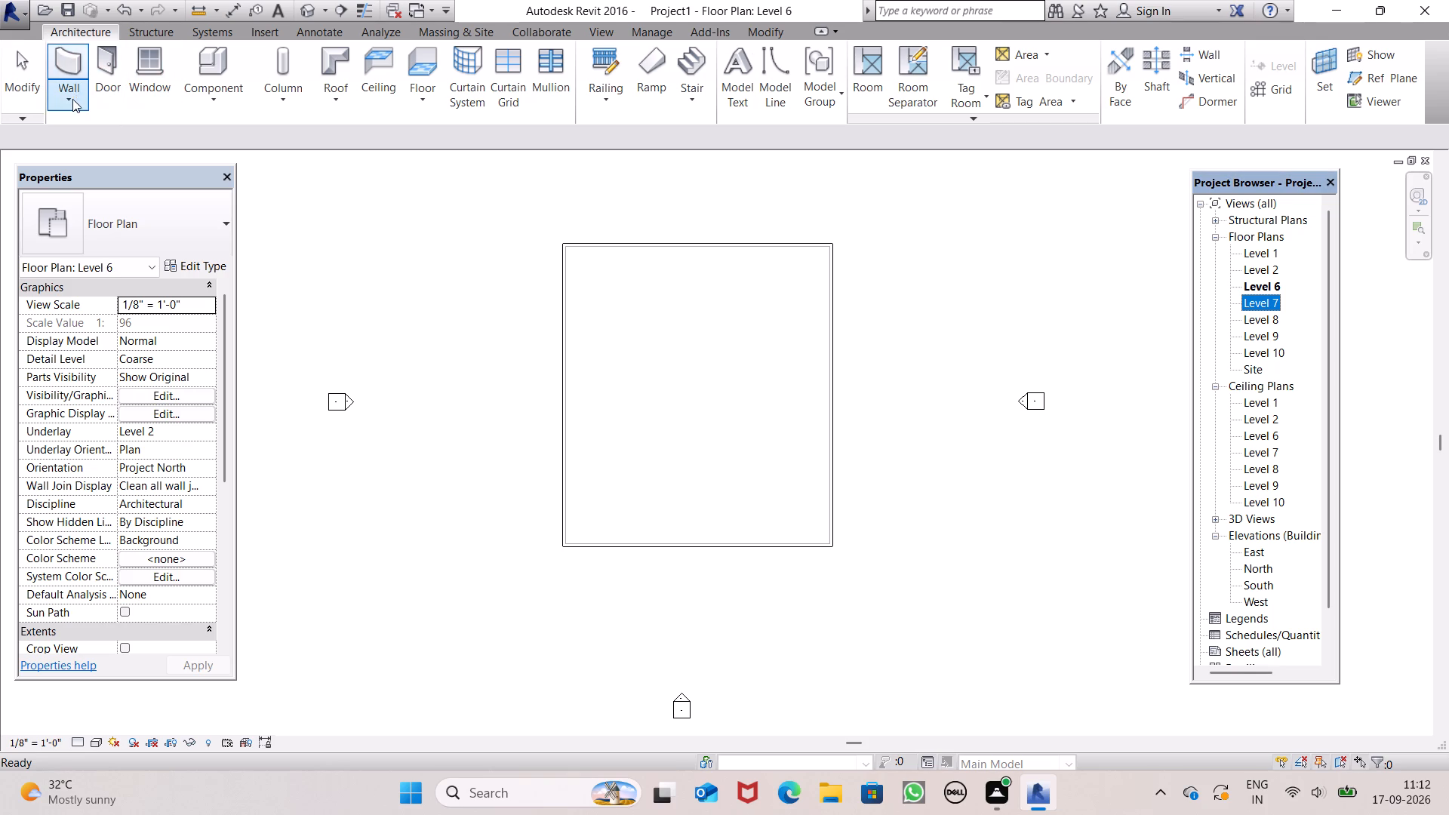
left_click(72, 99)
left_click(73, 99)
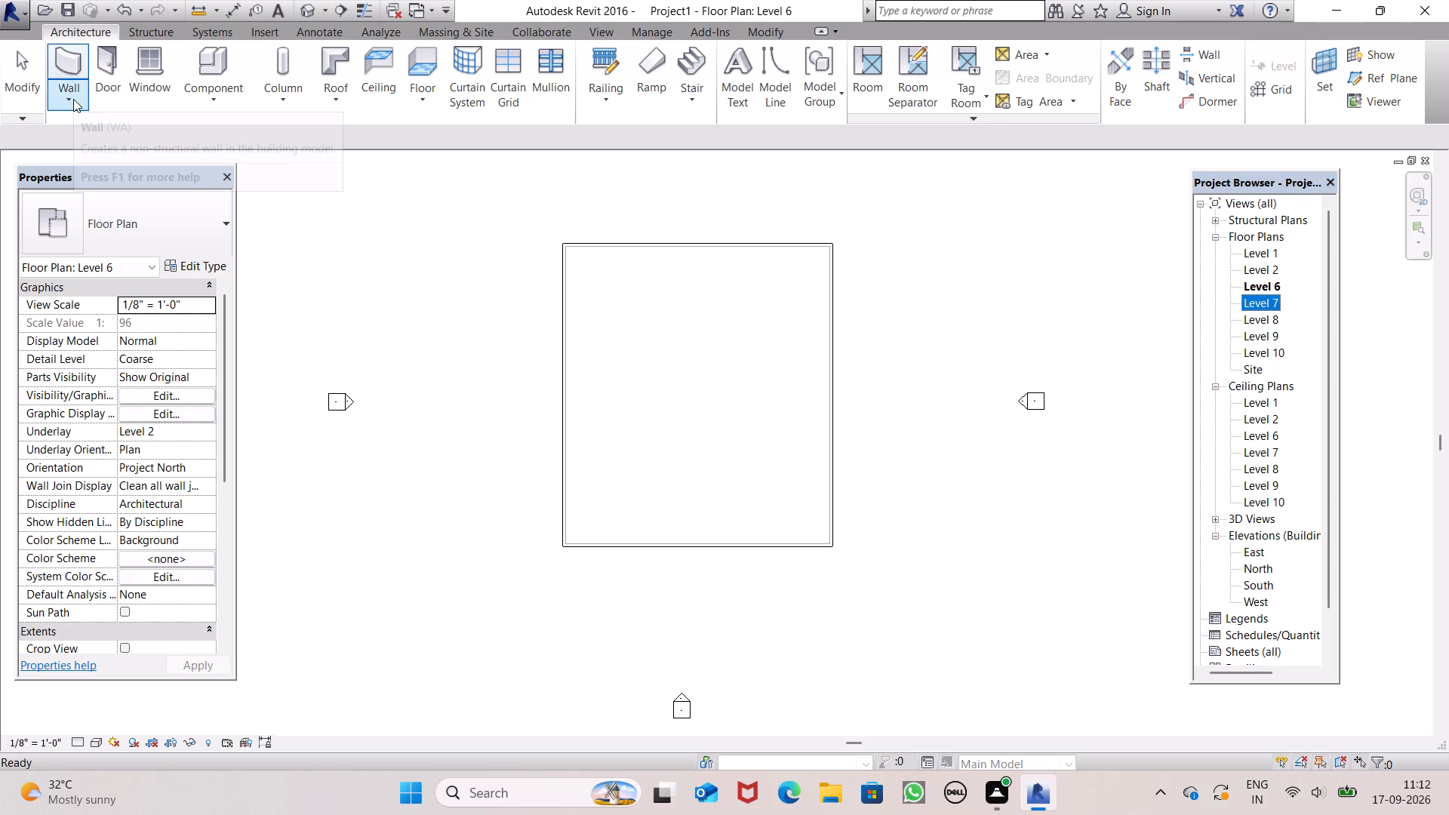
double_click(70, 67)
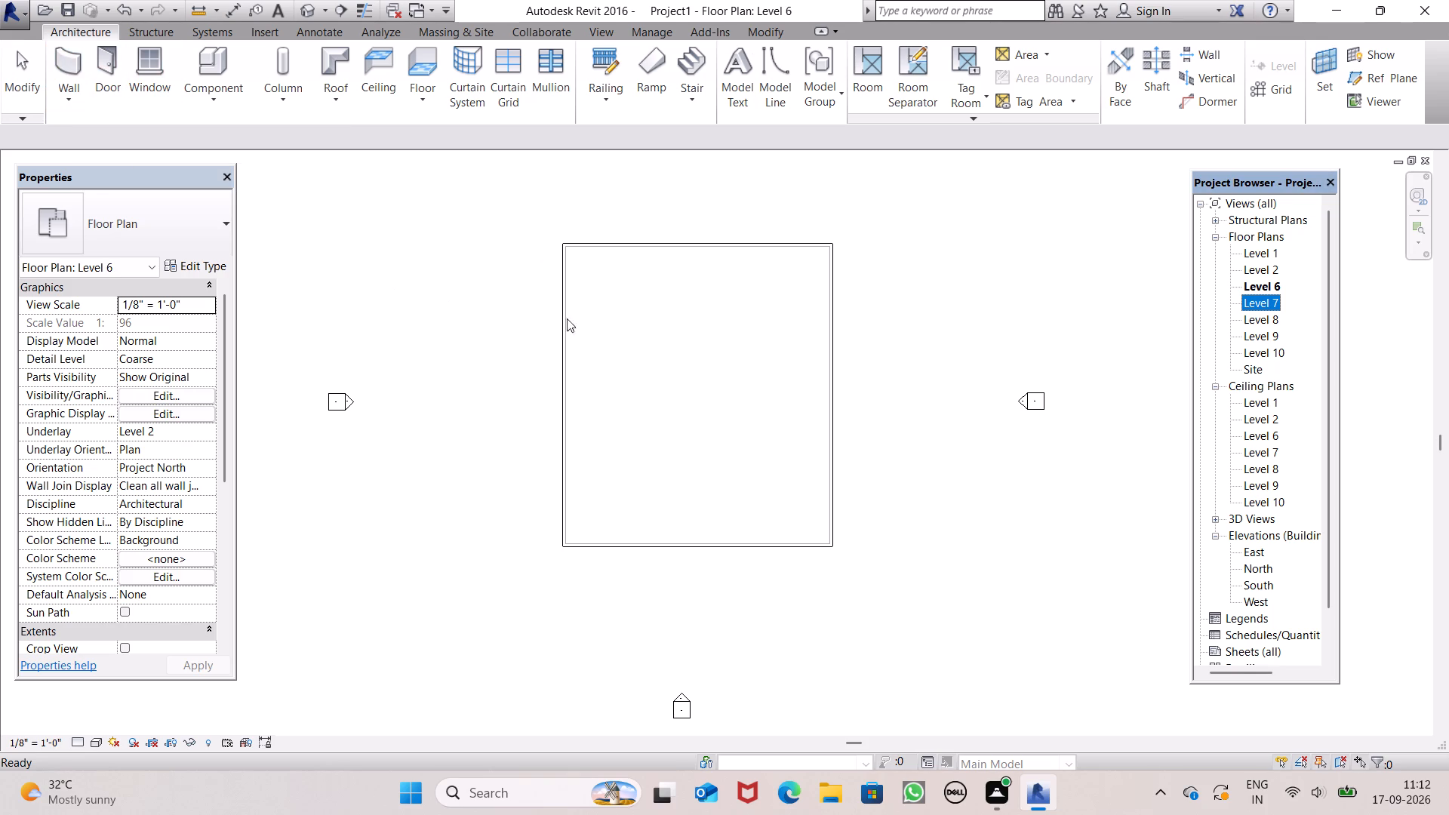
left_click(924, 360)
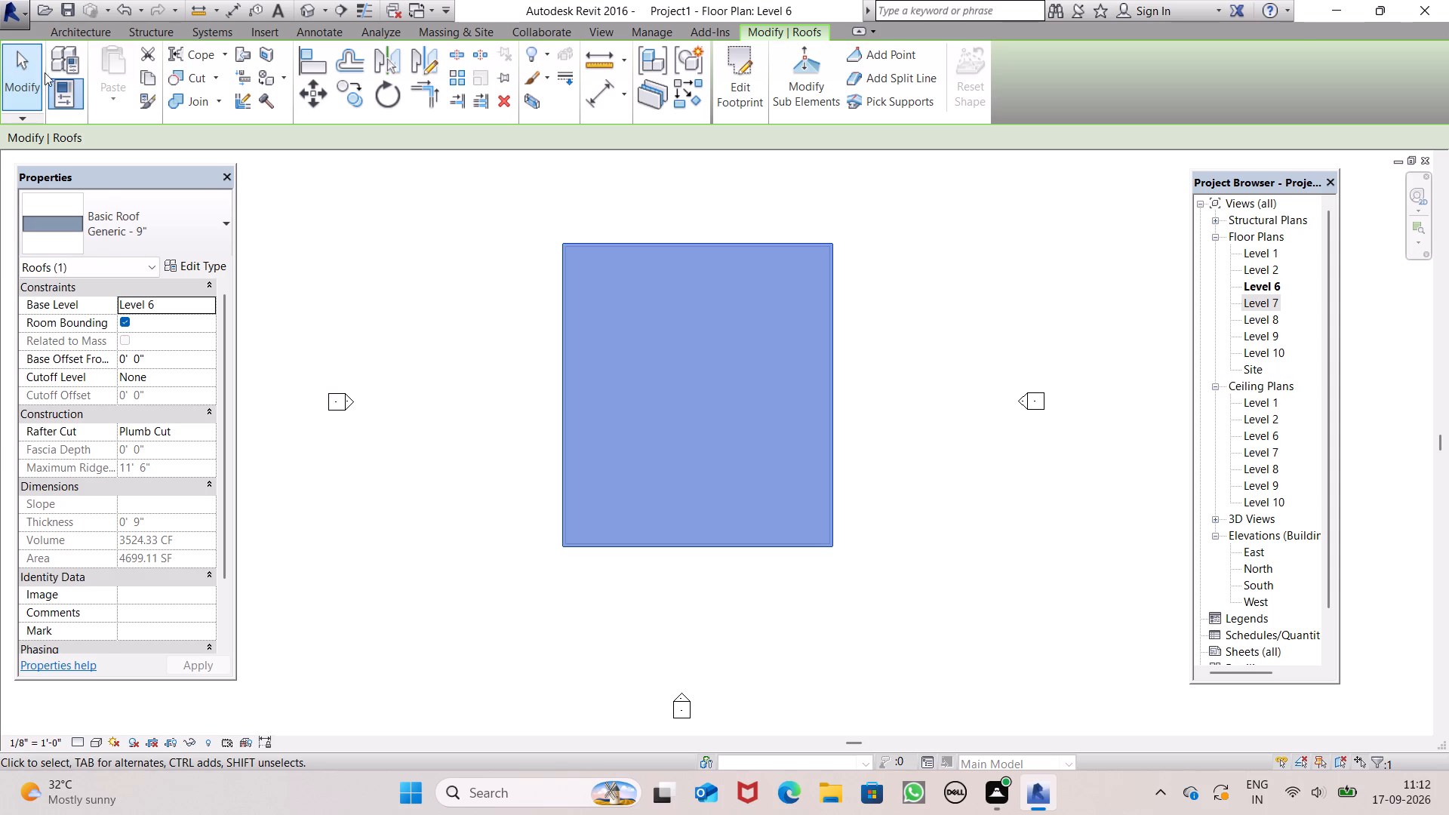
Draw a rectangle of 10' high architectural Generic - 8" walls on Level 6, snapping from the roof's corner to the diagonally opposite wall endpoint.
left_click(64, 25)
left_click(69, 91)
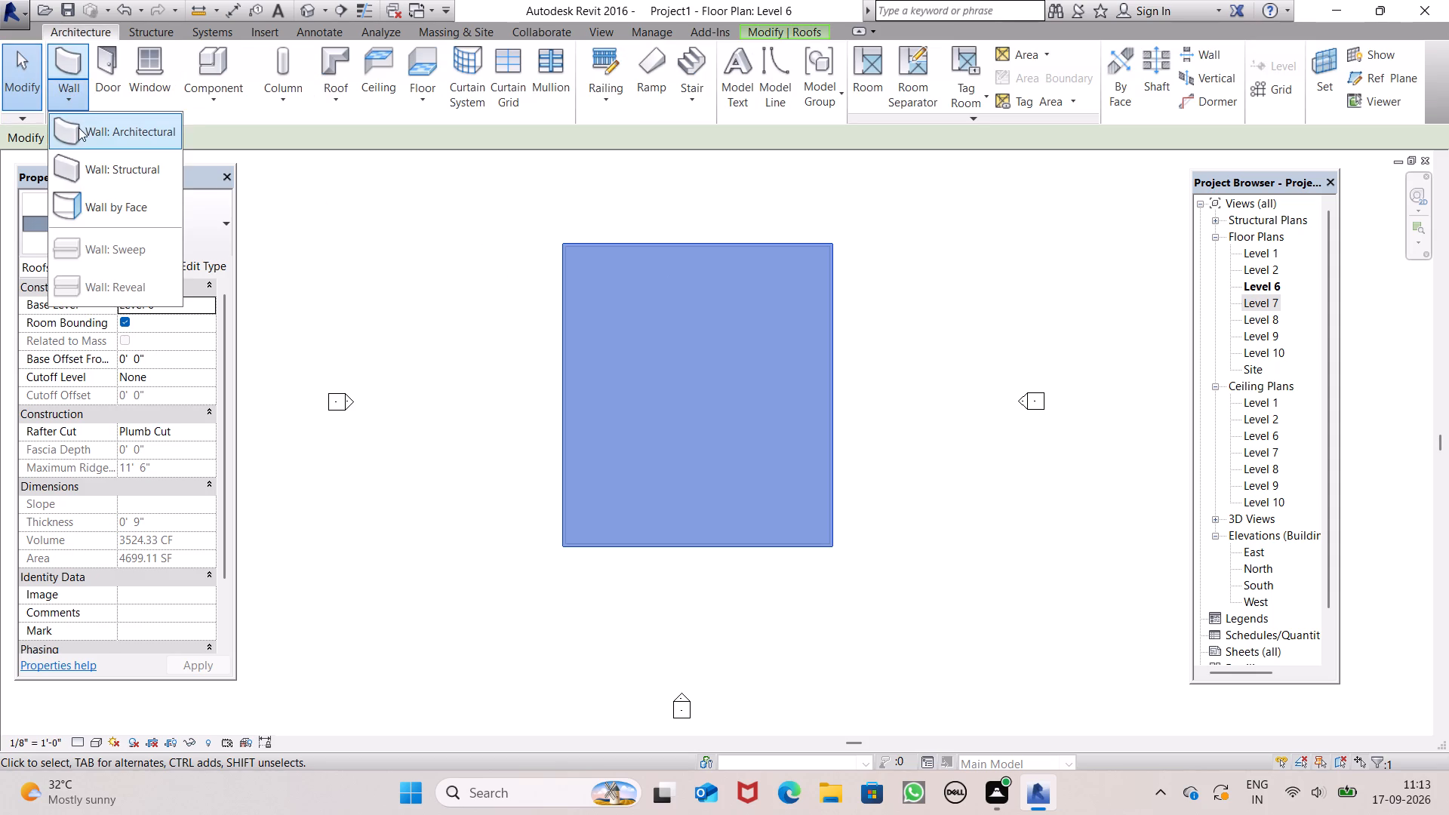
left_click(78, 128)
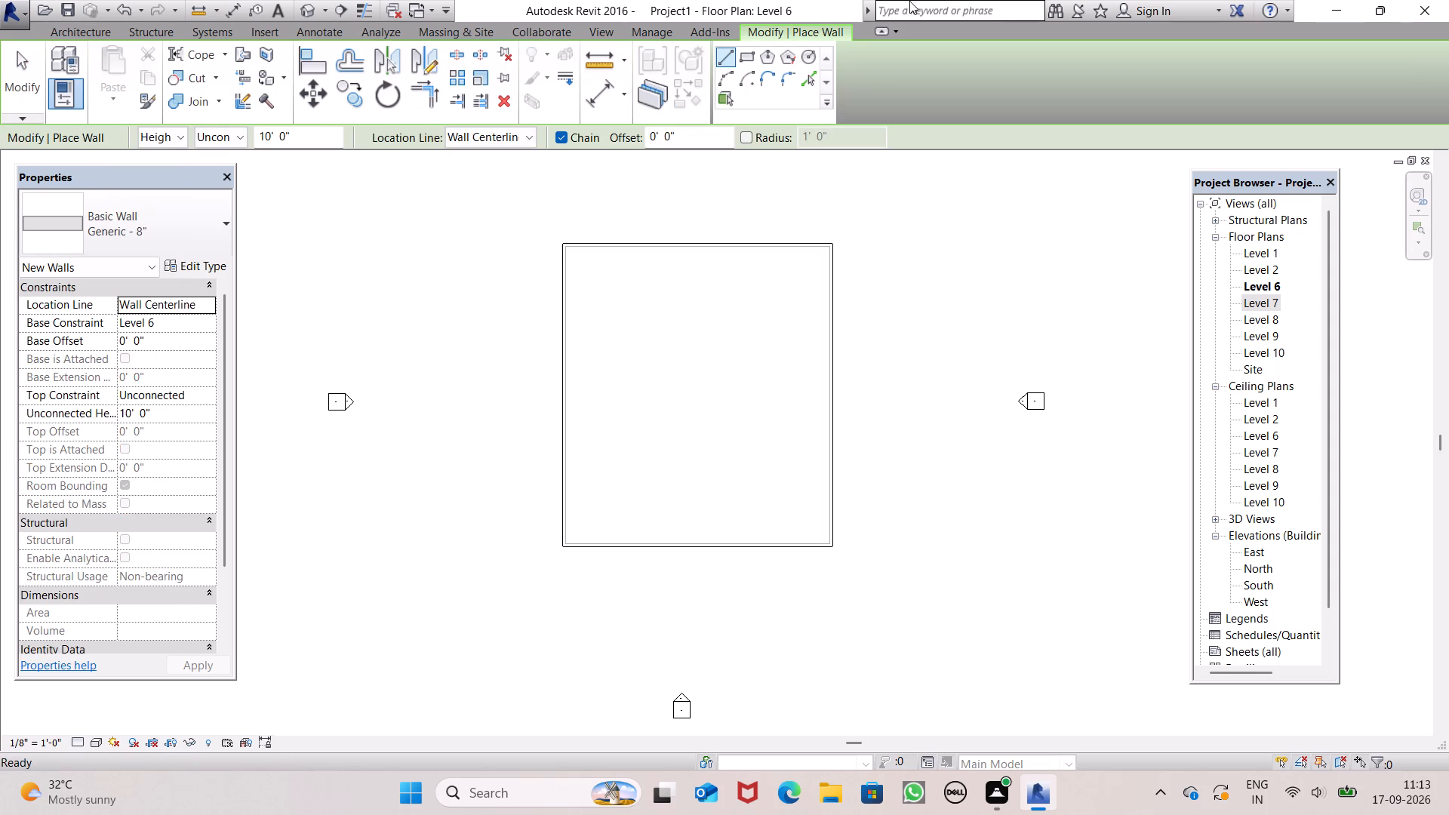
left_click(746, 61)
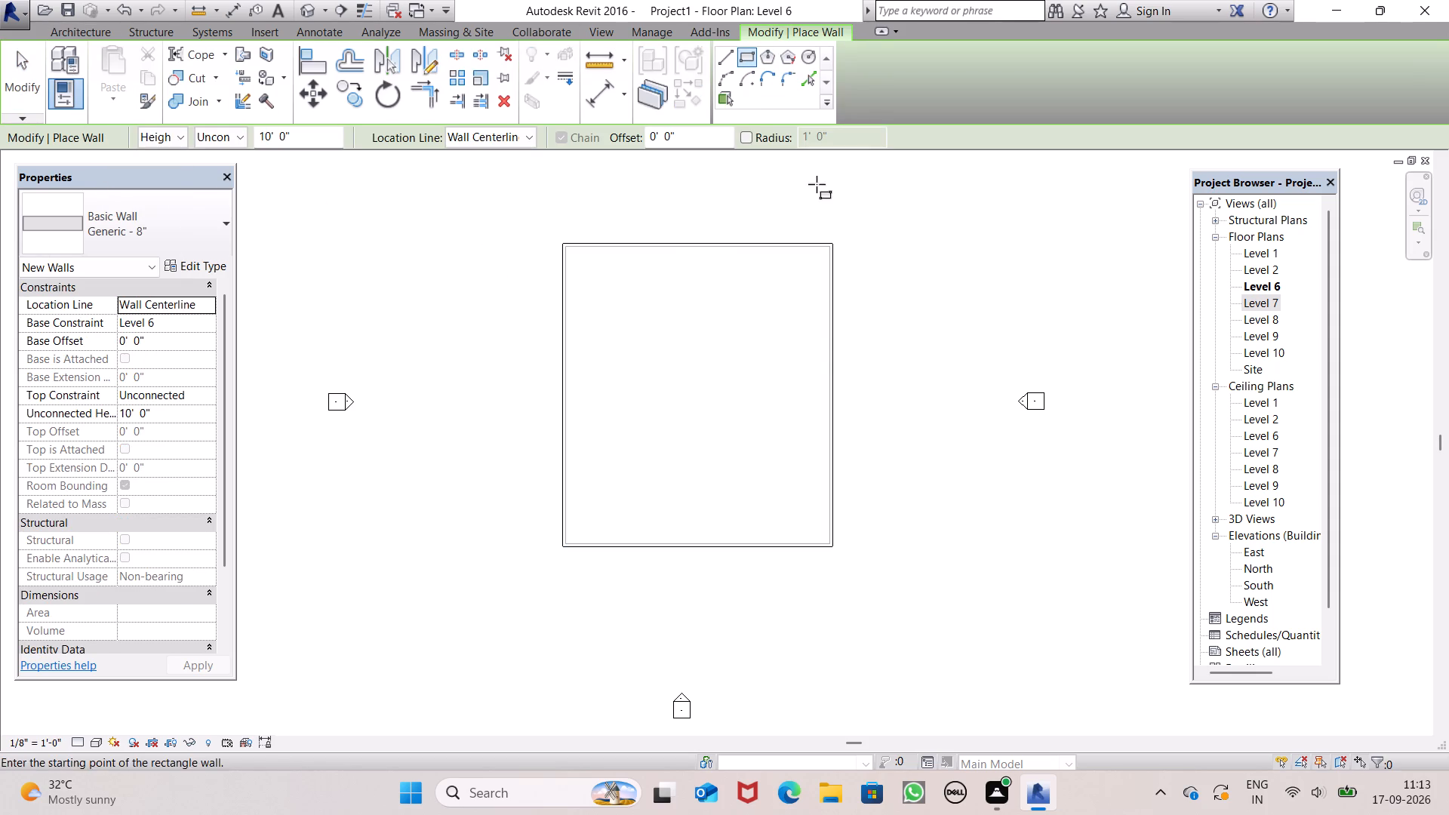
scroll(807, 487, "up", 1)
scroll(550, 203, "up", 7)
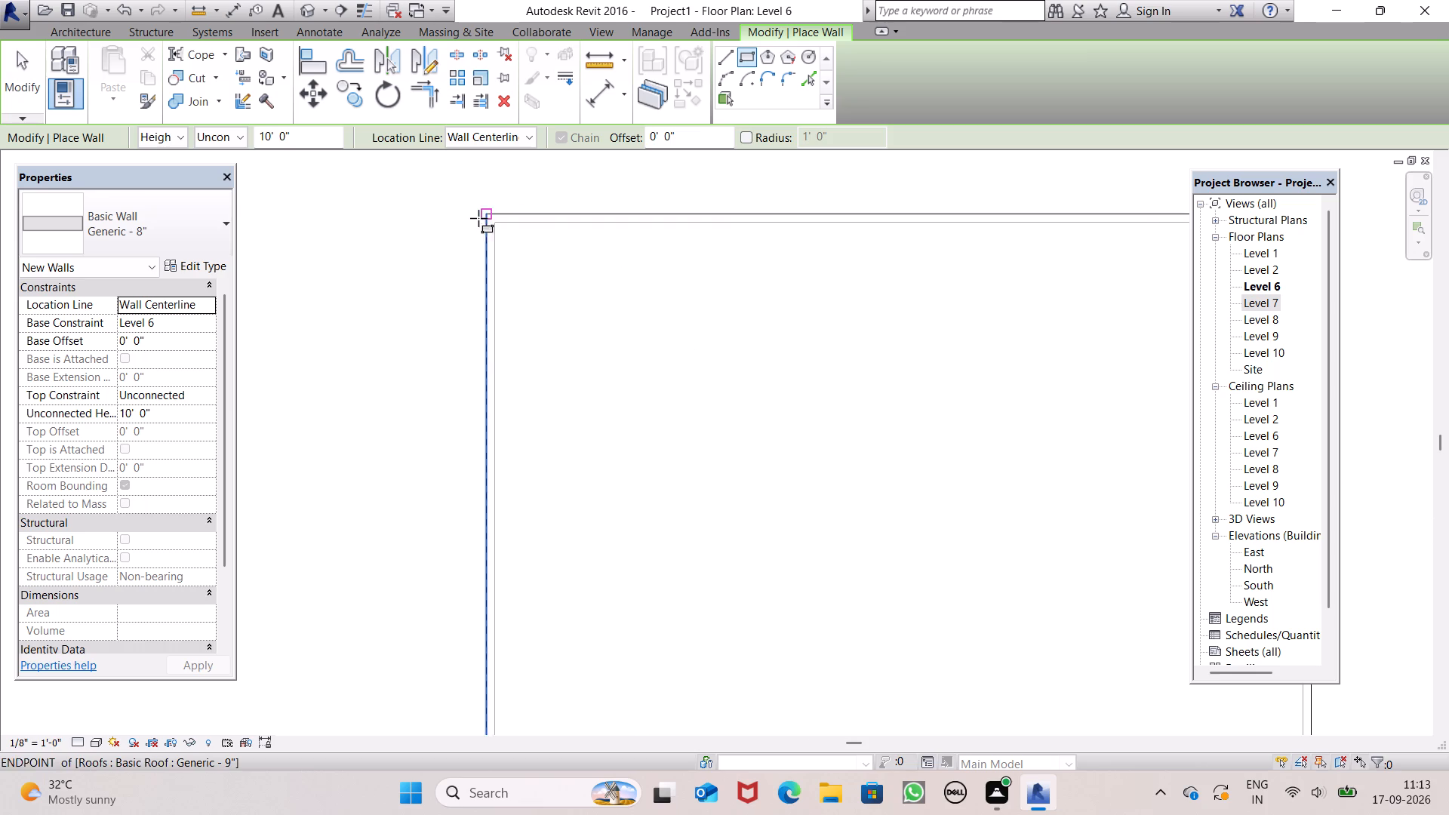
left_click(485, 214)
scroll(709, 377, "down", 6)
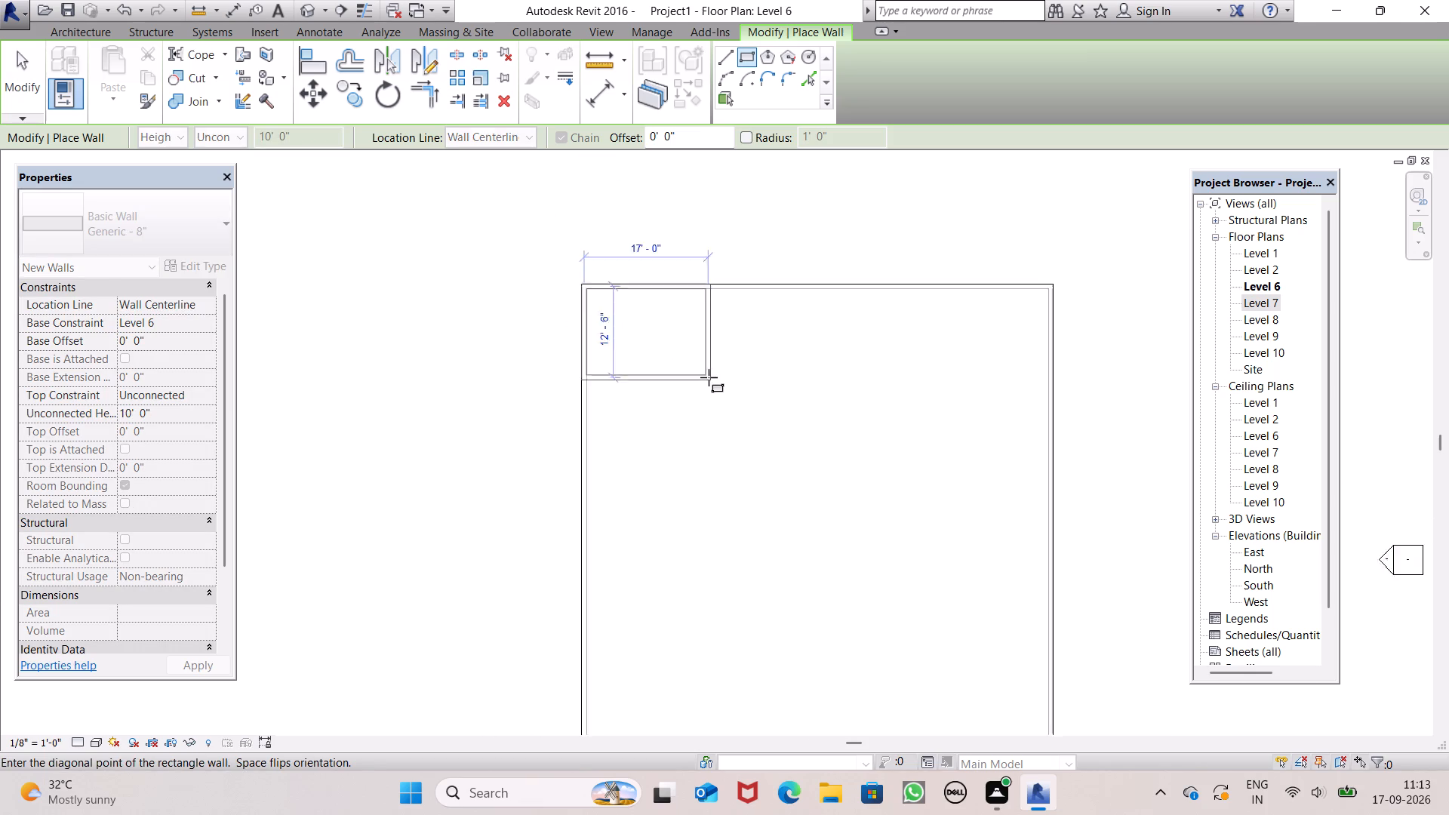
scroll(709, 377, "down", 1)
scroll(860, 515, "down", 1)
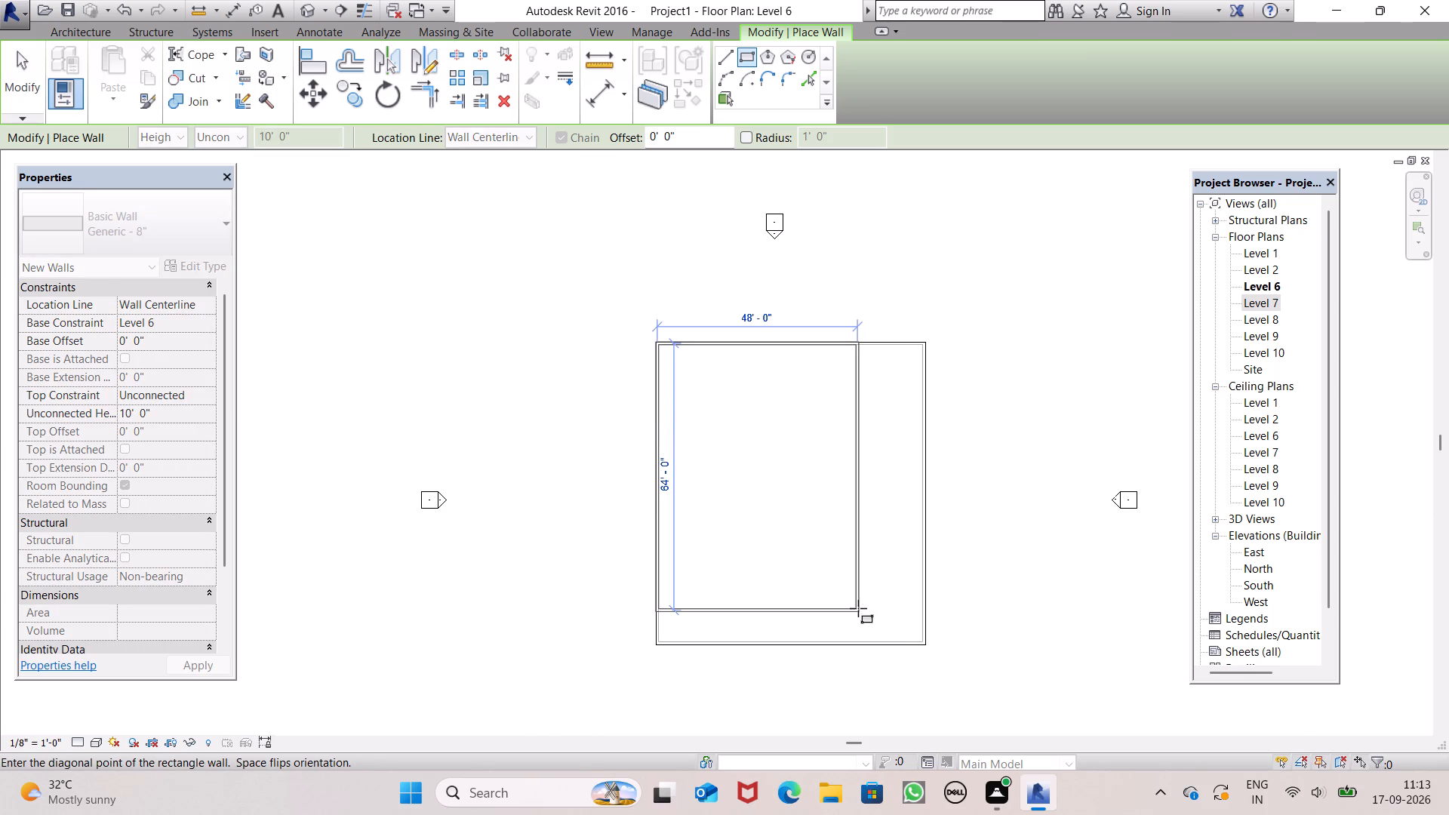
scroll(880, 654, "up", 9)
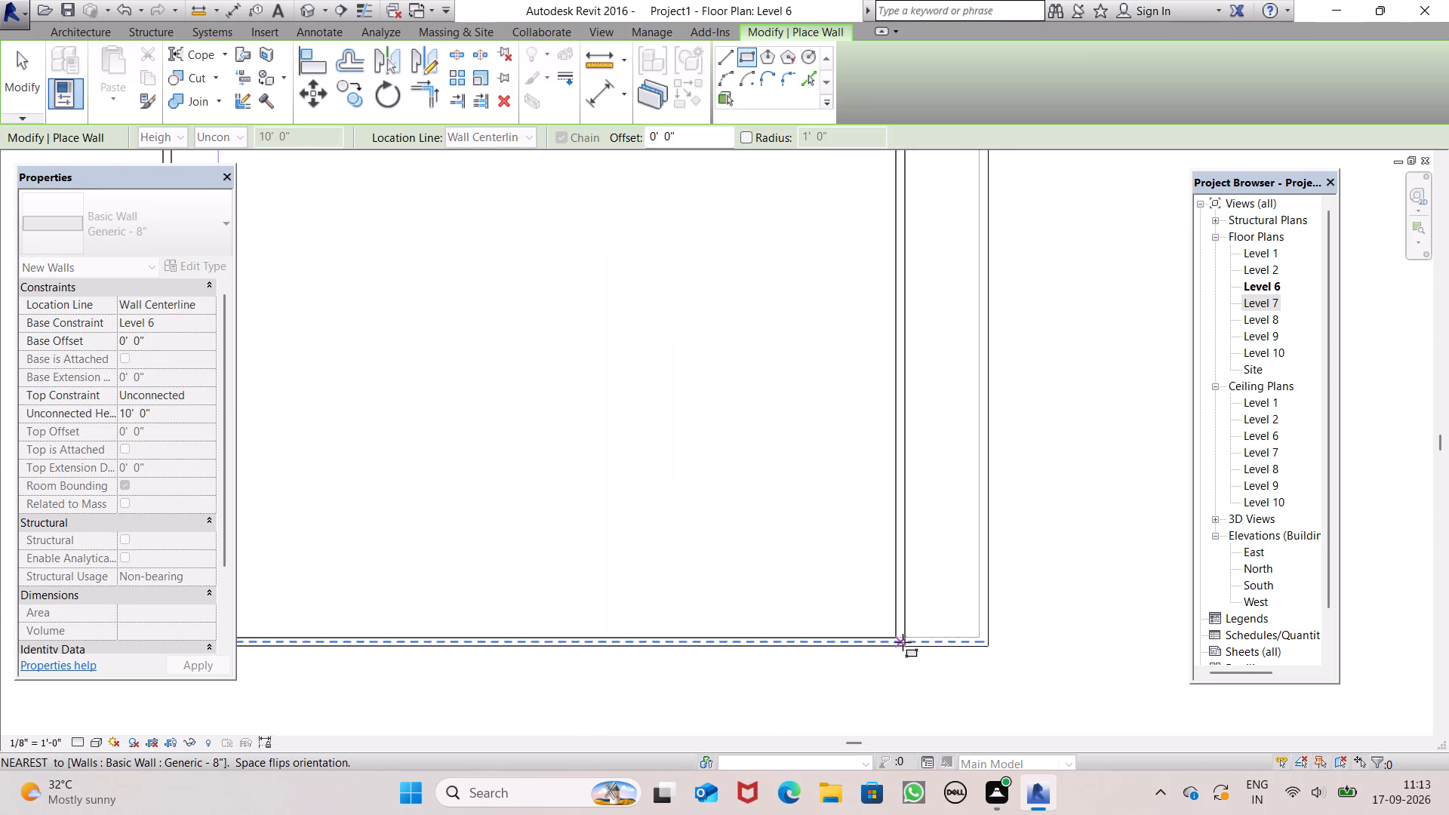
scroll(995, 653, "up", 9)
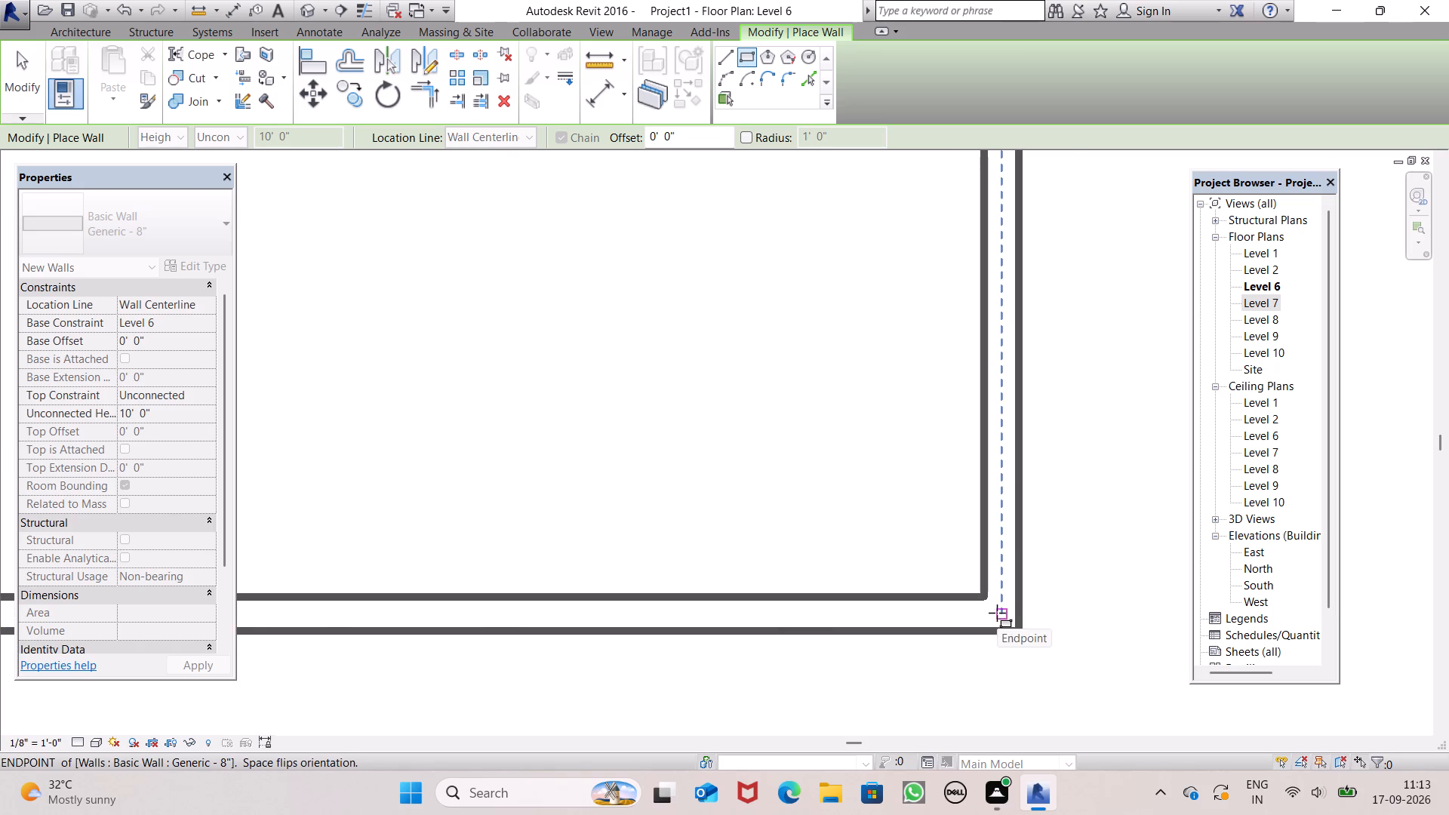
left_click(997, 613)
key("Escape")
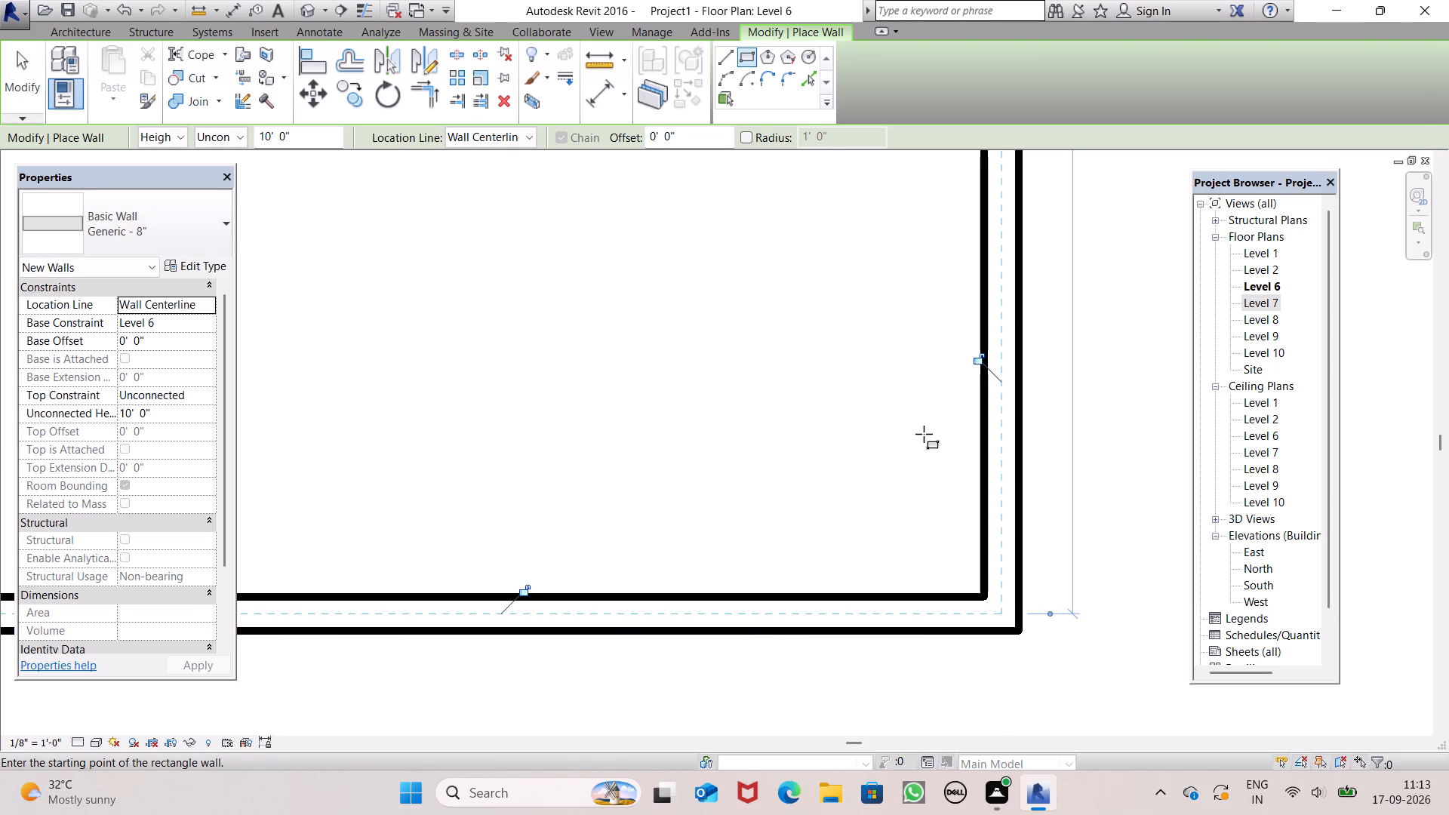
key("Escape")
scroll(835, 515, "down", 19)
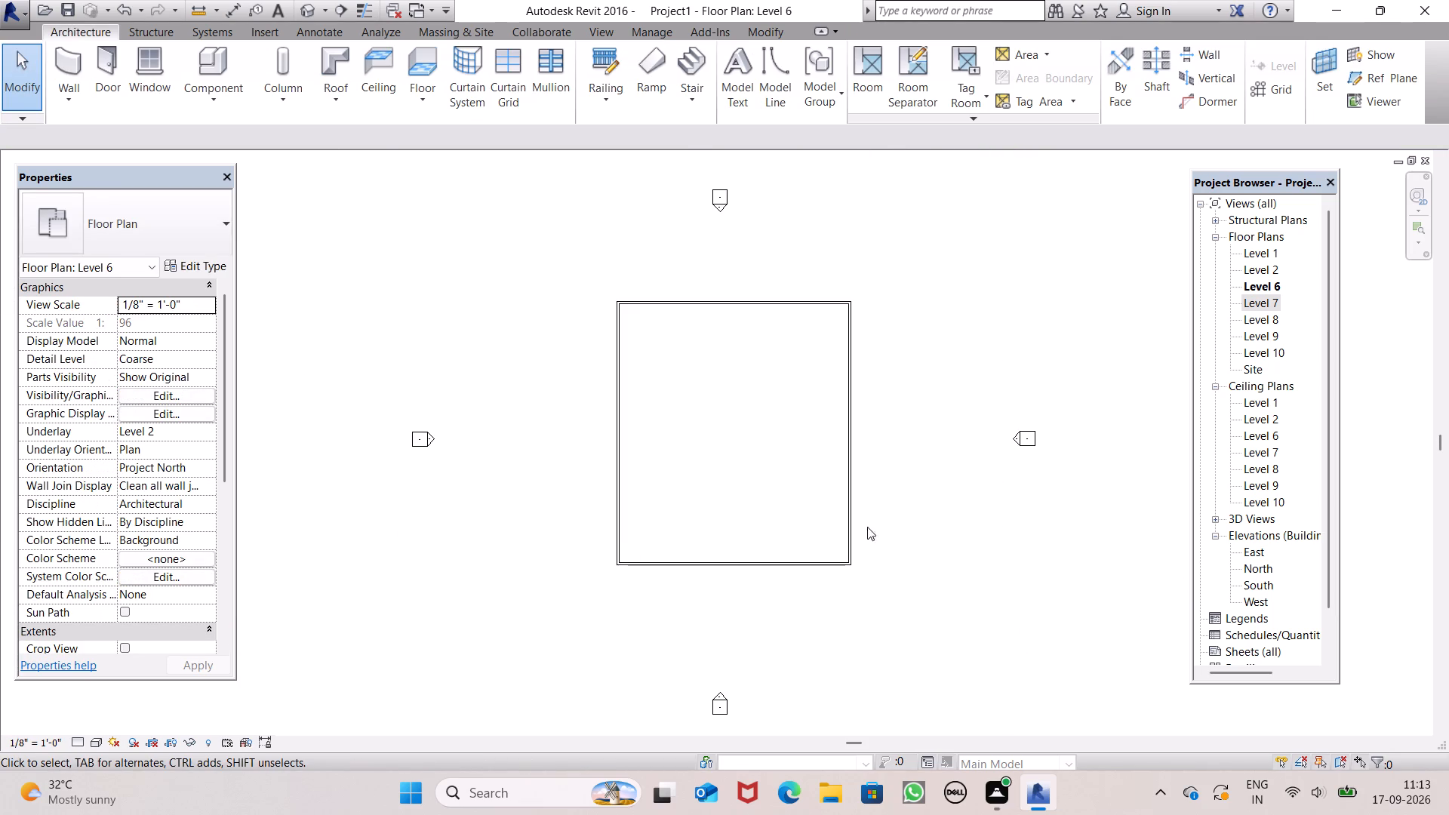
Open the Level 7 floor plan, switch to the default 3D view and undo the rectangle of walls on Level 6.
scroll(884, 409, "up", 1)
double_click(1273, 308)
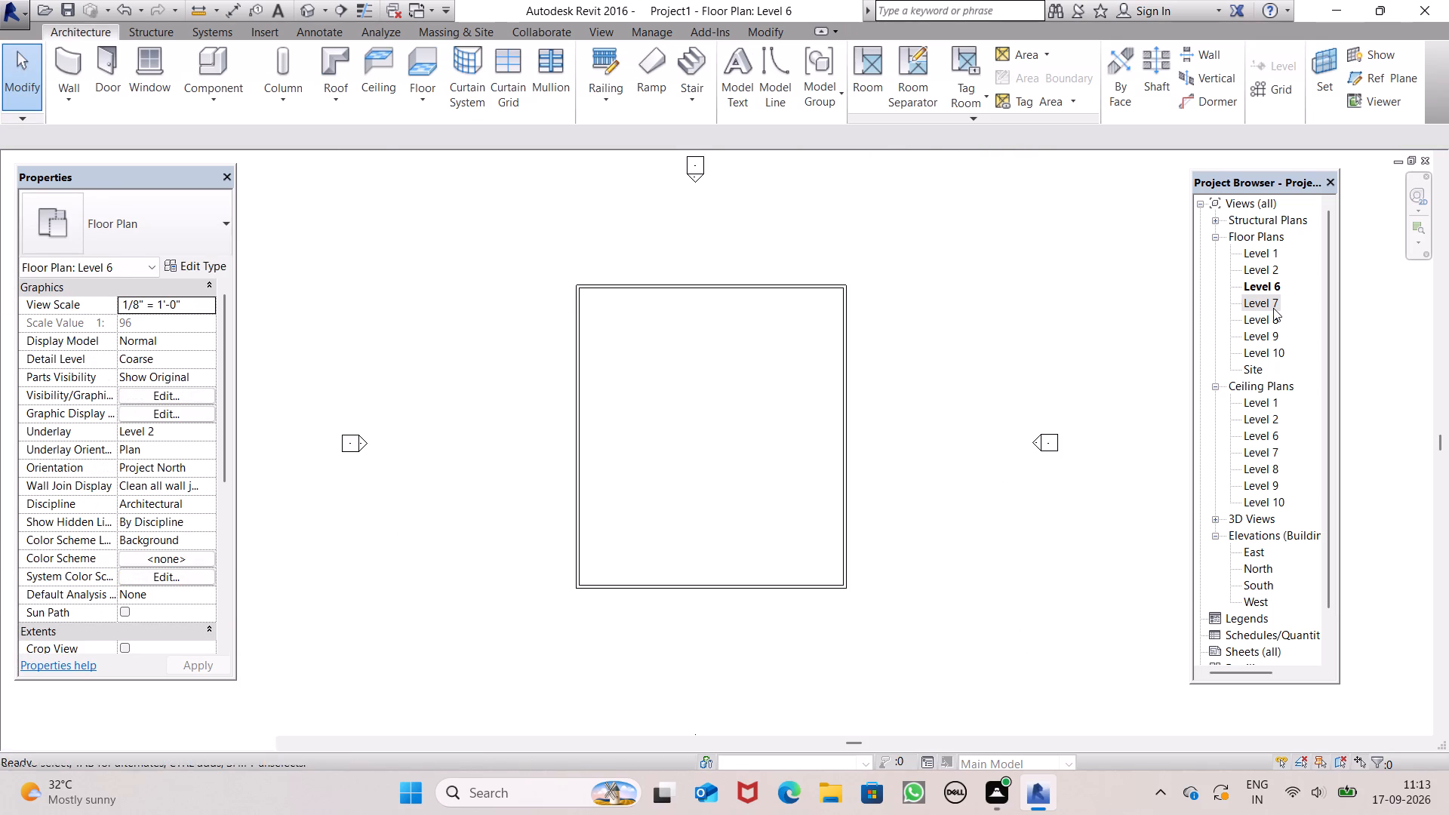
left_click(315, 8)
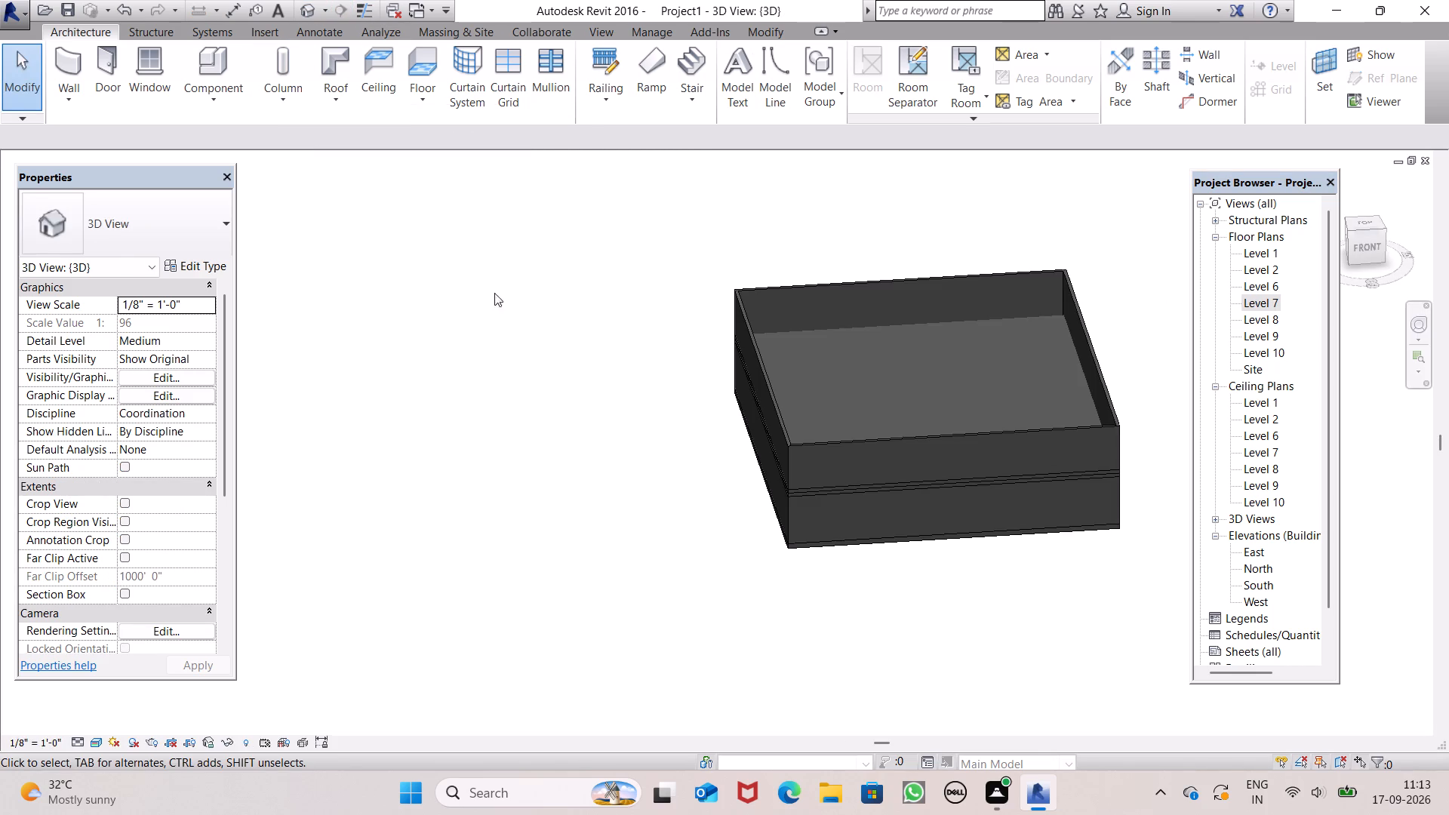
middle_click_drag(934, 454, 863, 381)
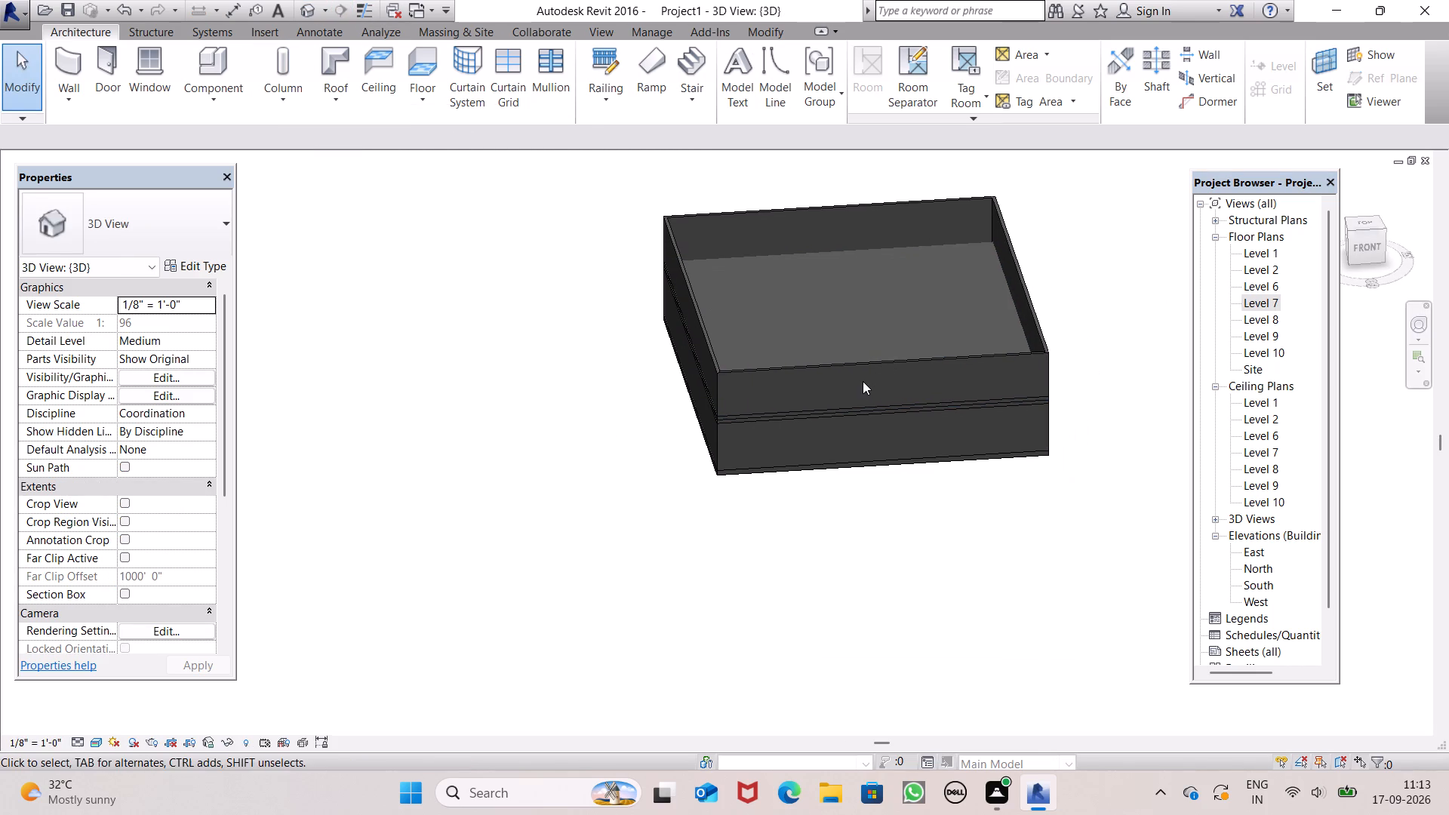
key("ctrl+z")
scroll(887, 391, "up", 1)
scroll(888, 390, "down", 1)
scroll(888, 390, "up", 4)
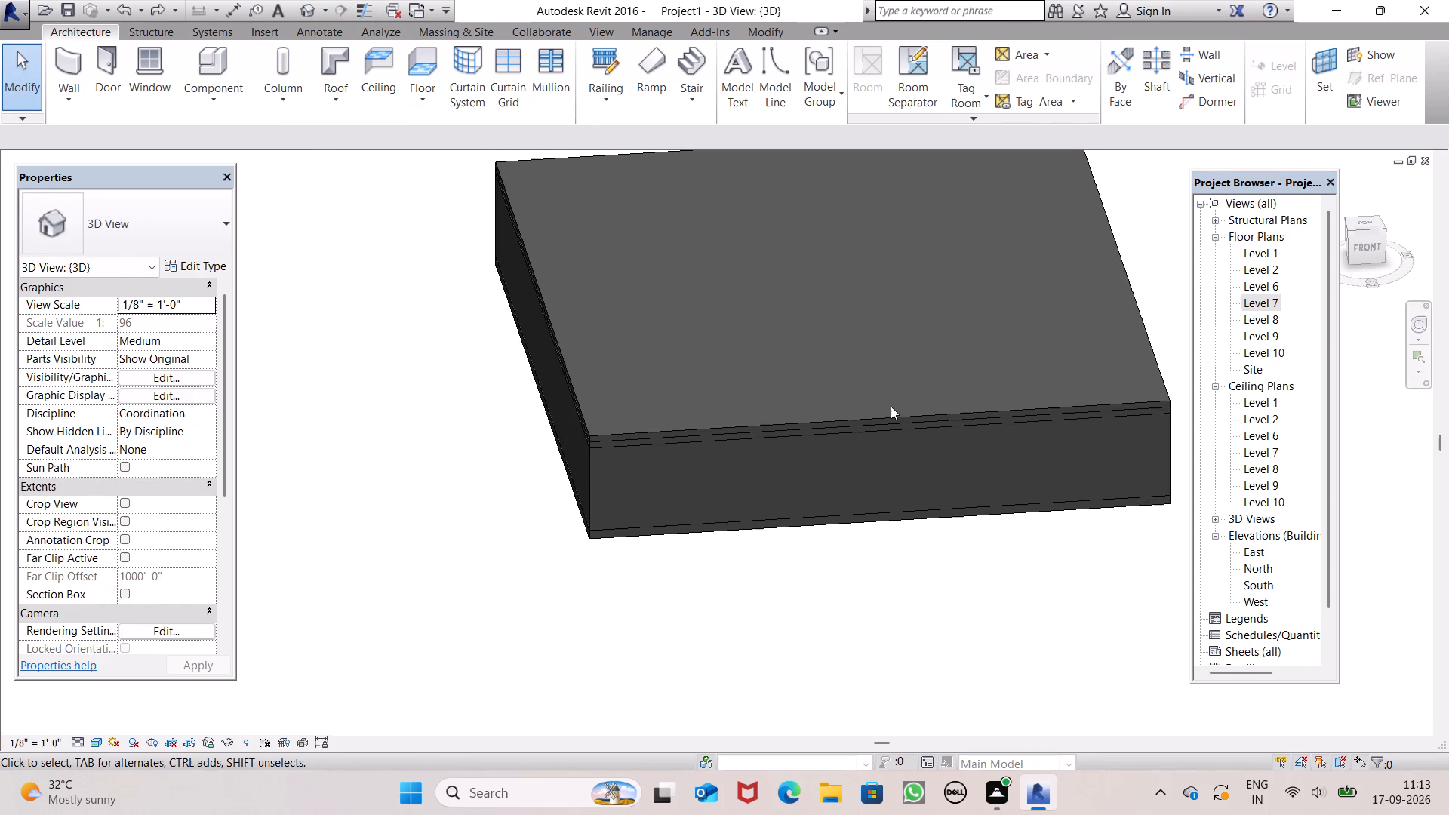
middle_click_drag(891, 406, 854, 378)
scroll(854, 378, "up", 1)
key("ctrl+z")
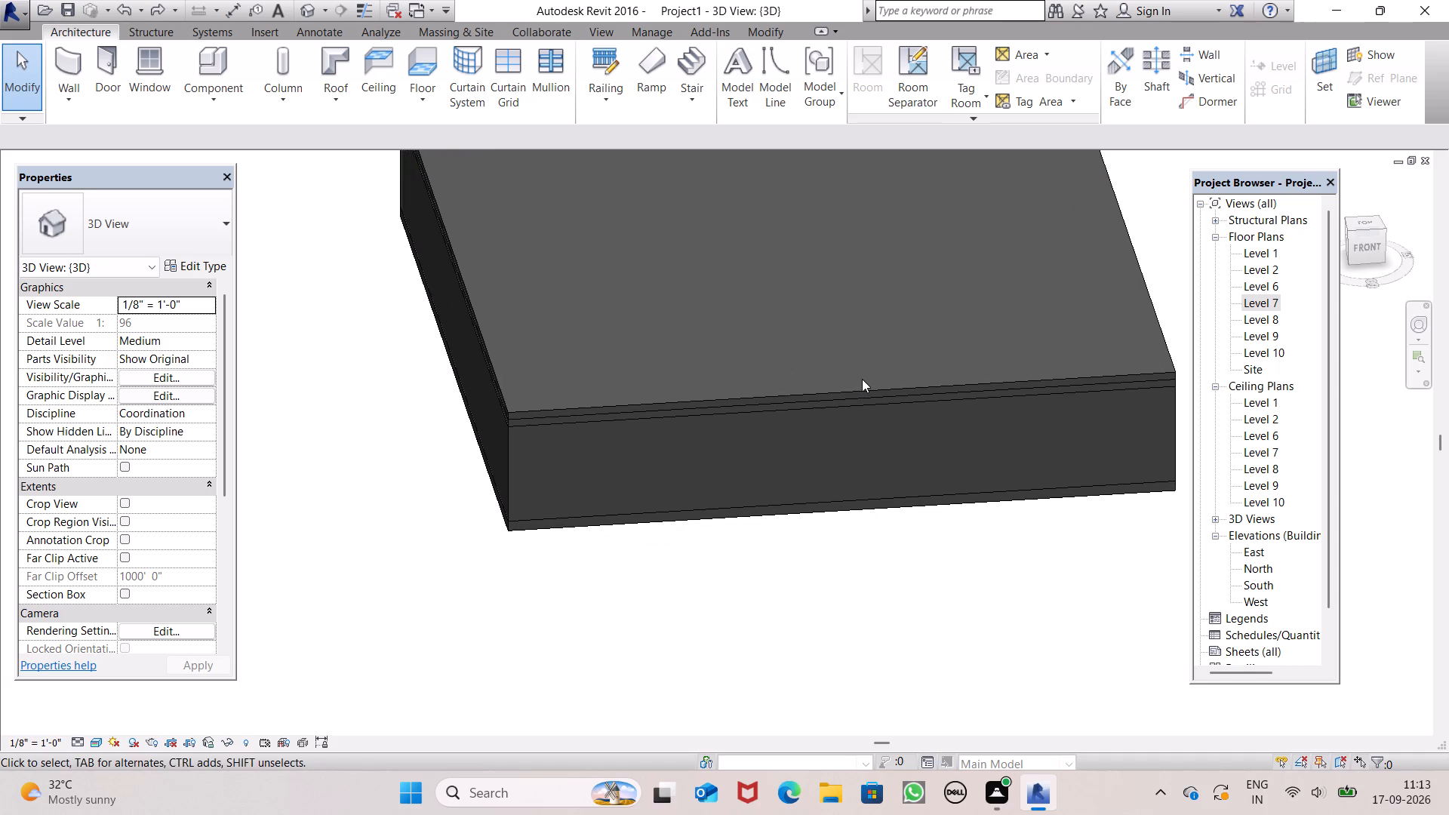
Delete the Generic - 9" roof that caps the top of the model in the 3D view.
scroll(862, 379, "down", 2)
middle_click_drag(778, 400, 746, 248)
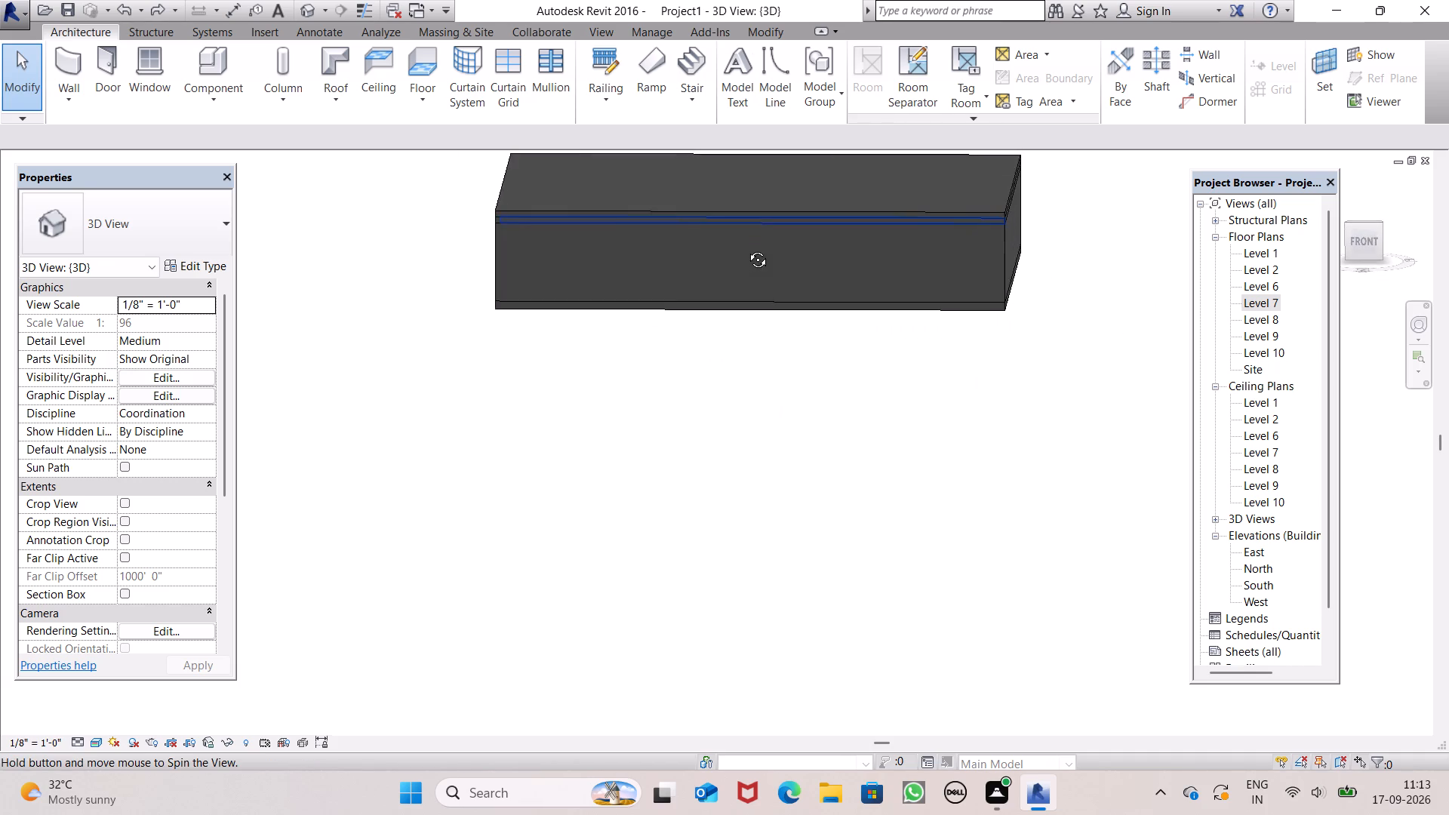
middle_click_drag(746, 248, 744, 248)
scroll(579, 175, "up", 7)
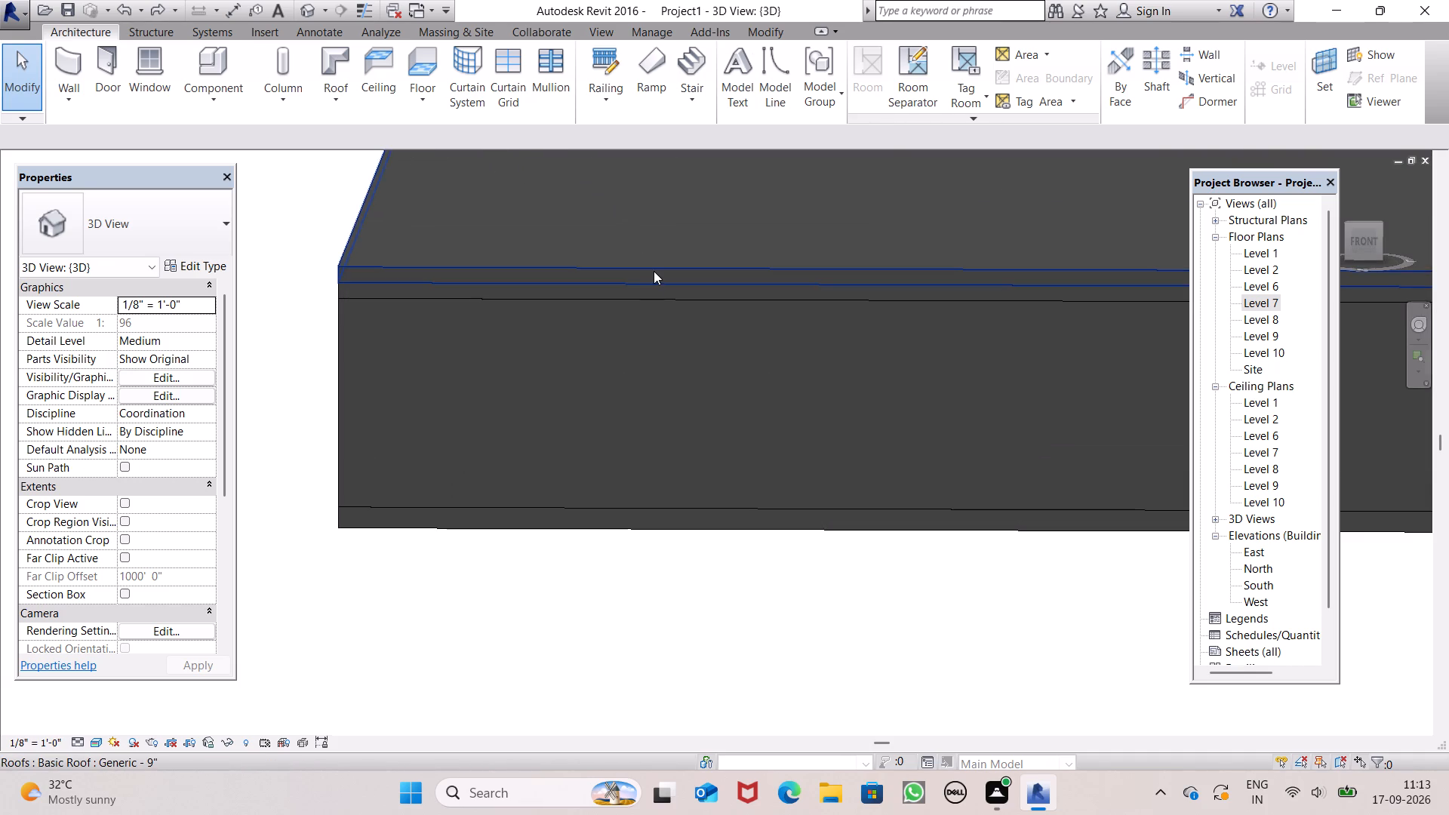
left_click(654, 271)
key("Delete")
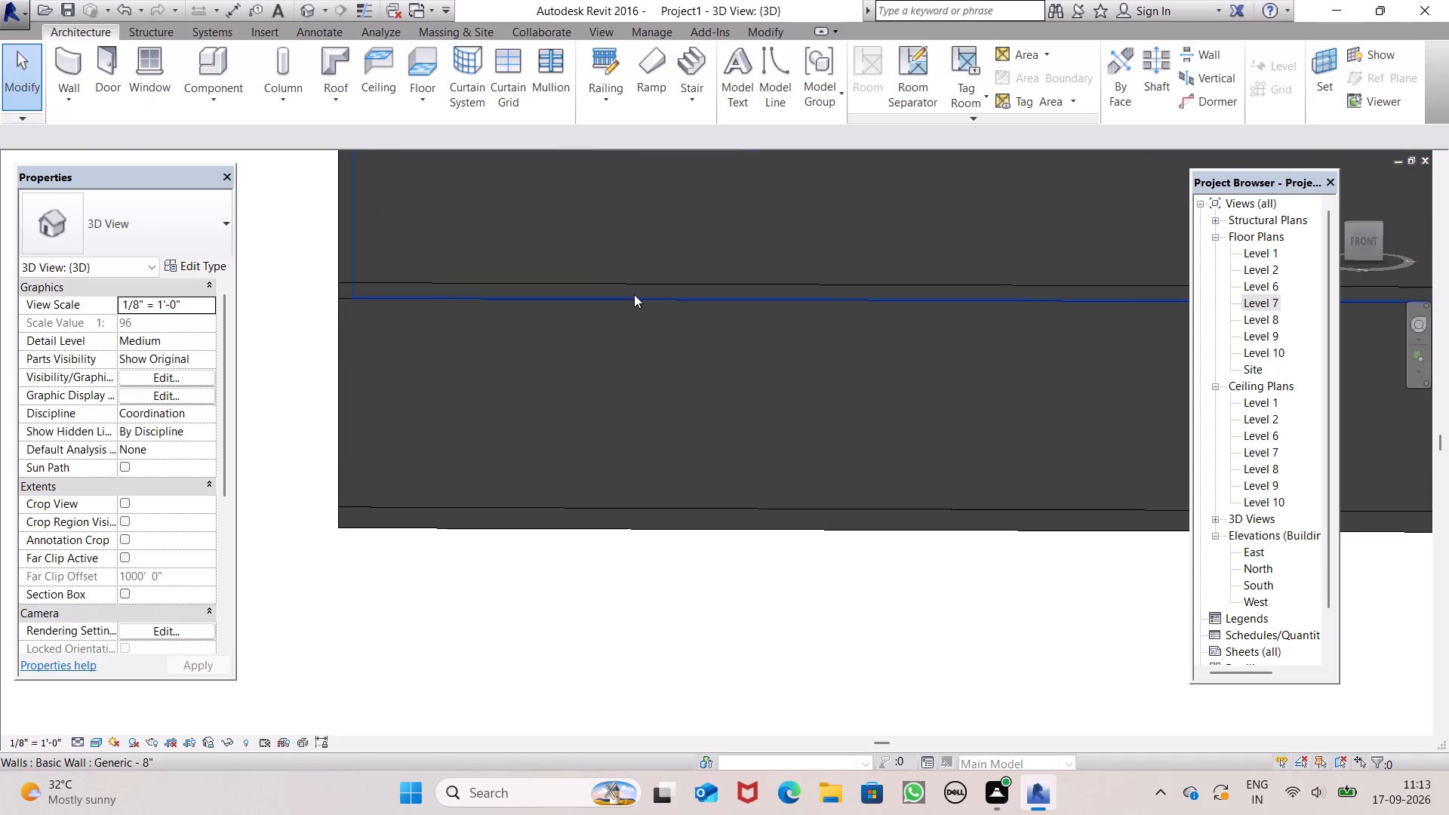
scroll(621, 359, "down", 6)
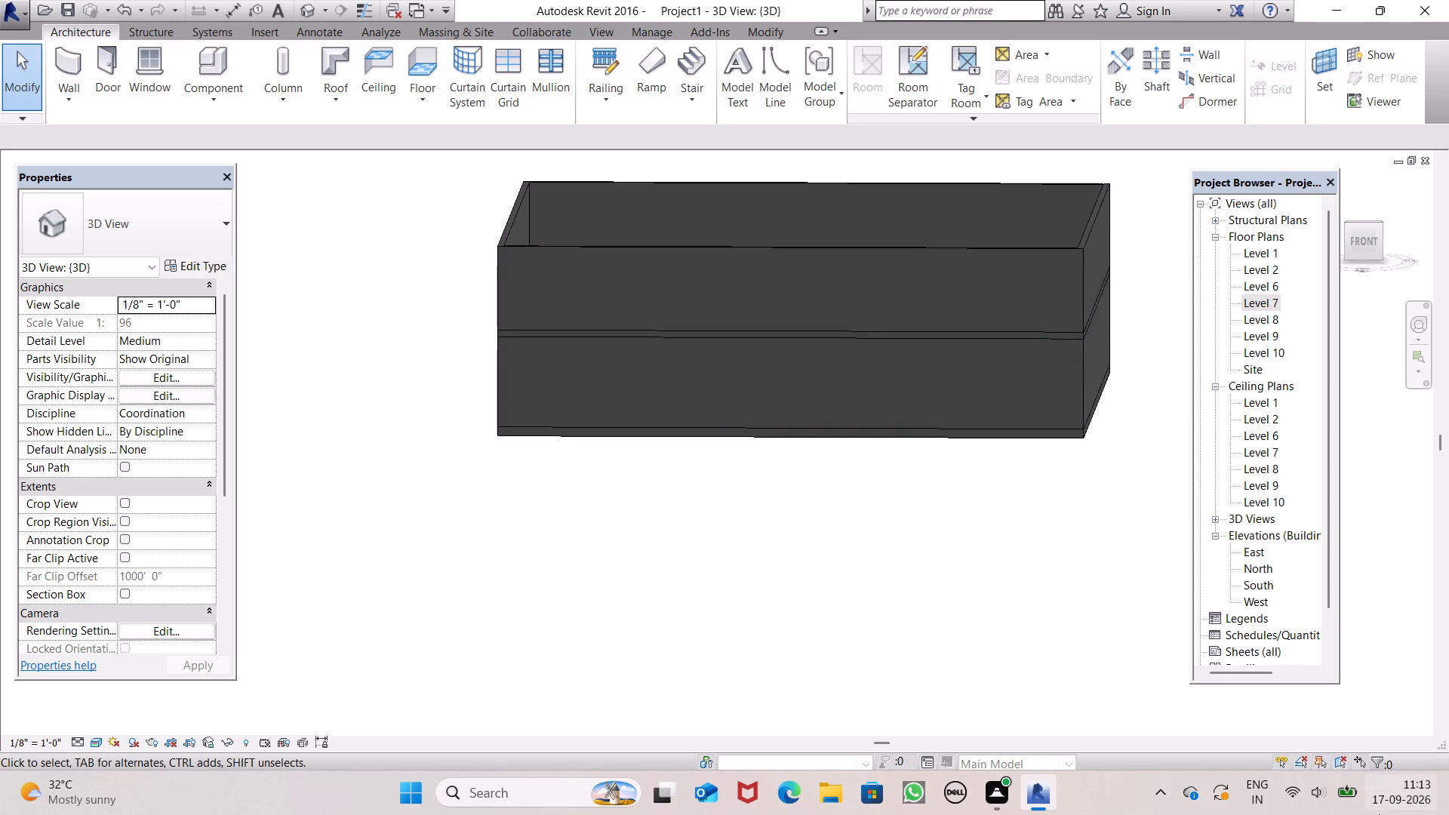
In the East elevation, stretch the top of the upper-storey east wall up to Level 7, making it 10' 9" high.
left_click(1257, 549)
double_click(1257, 549)
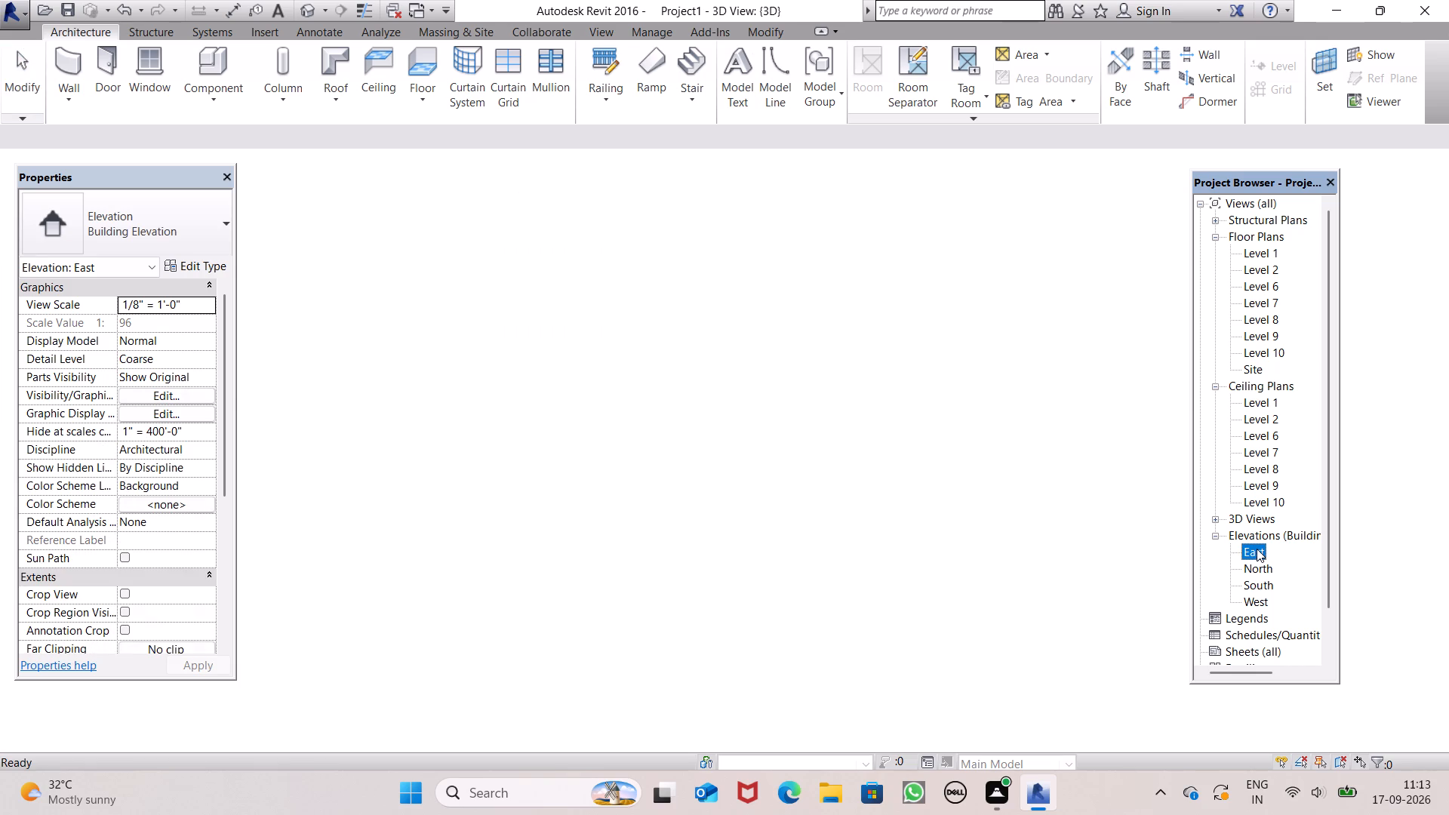
scroll(581, 464, "down", 4)
scroll(958, 350, "up", 1)
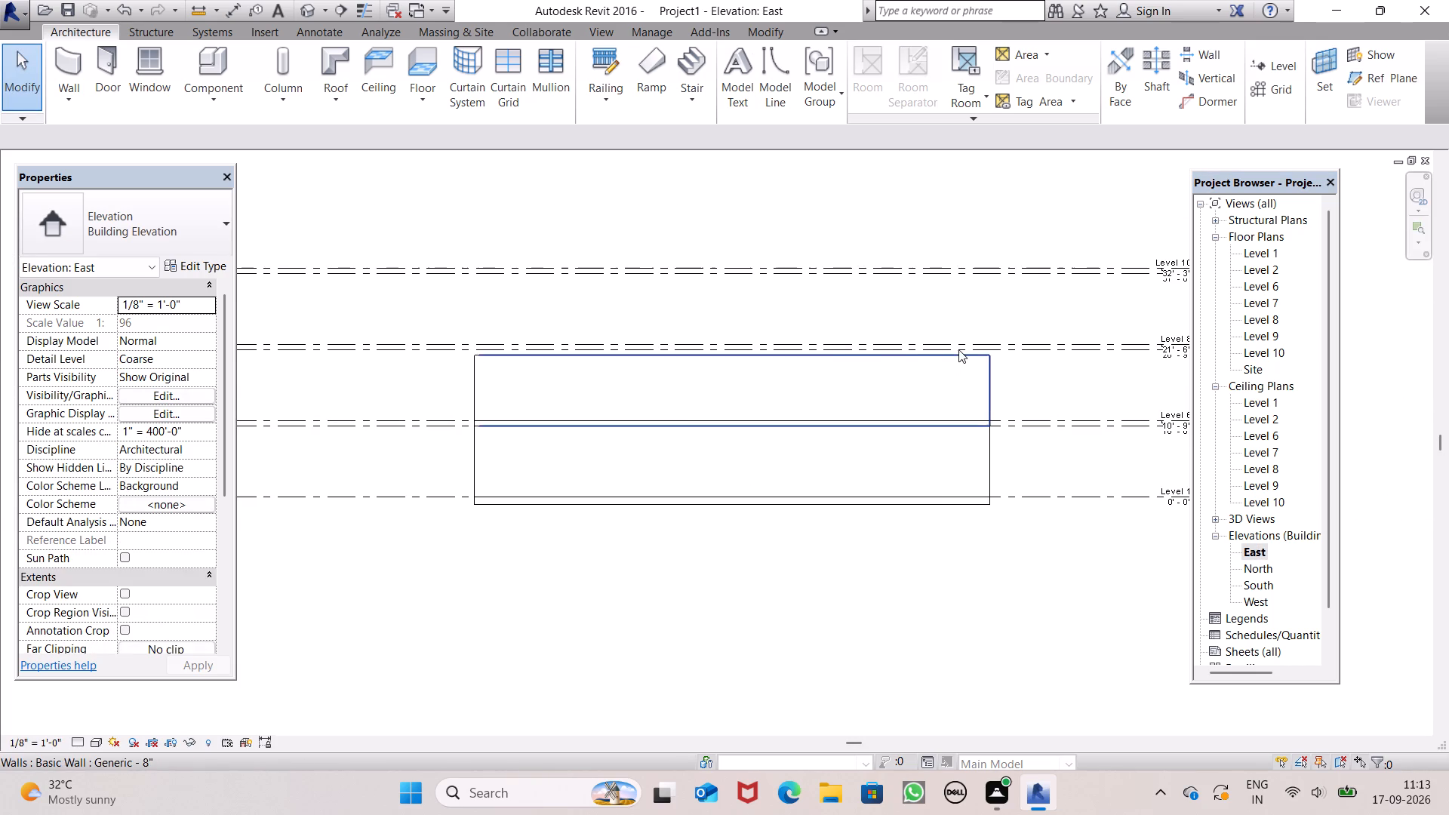
scroll(958, 349, "up", 1)
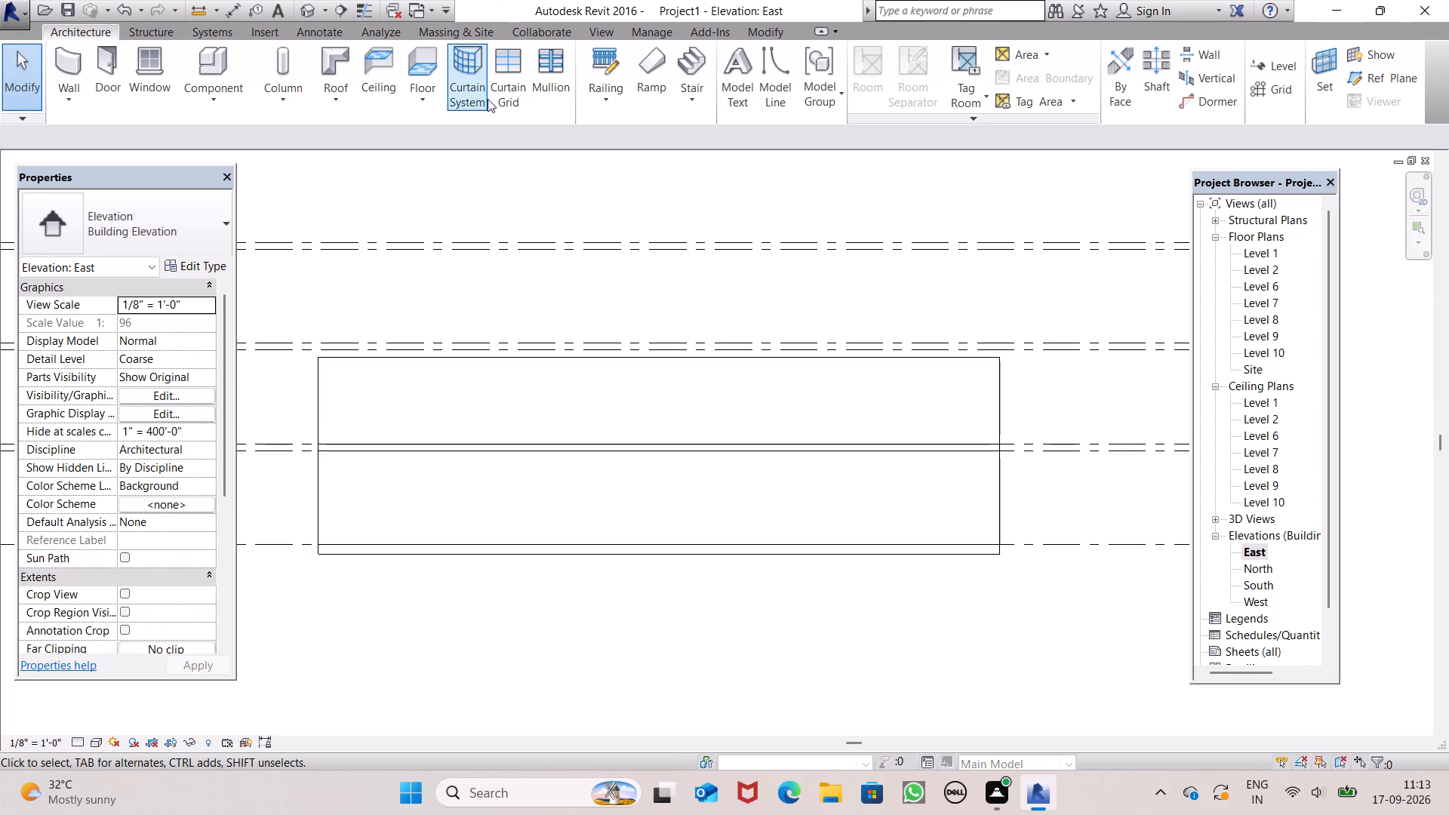
scroll(514, 296, "up", 4)
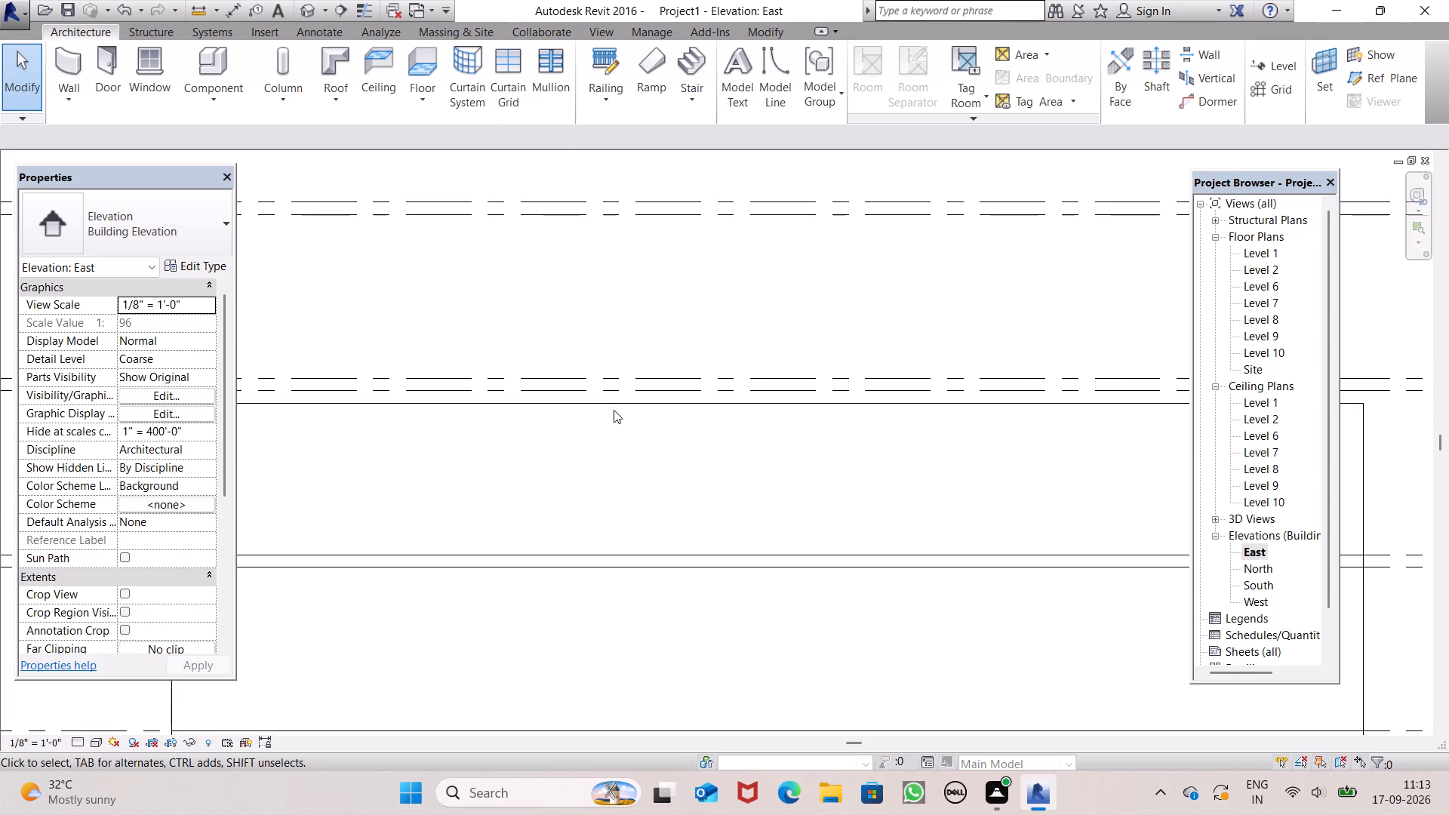
left_click(636, 405)
scroll(789, 356, "up", 4)
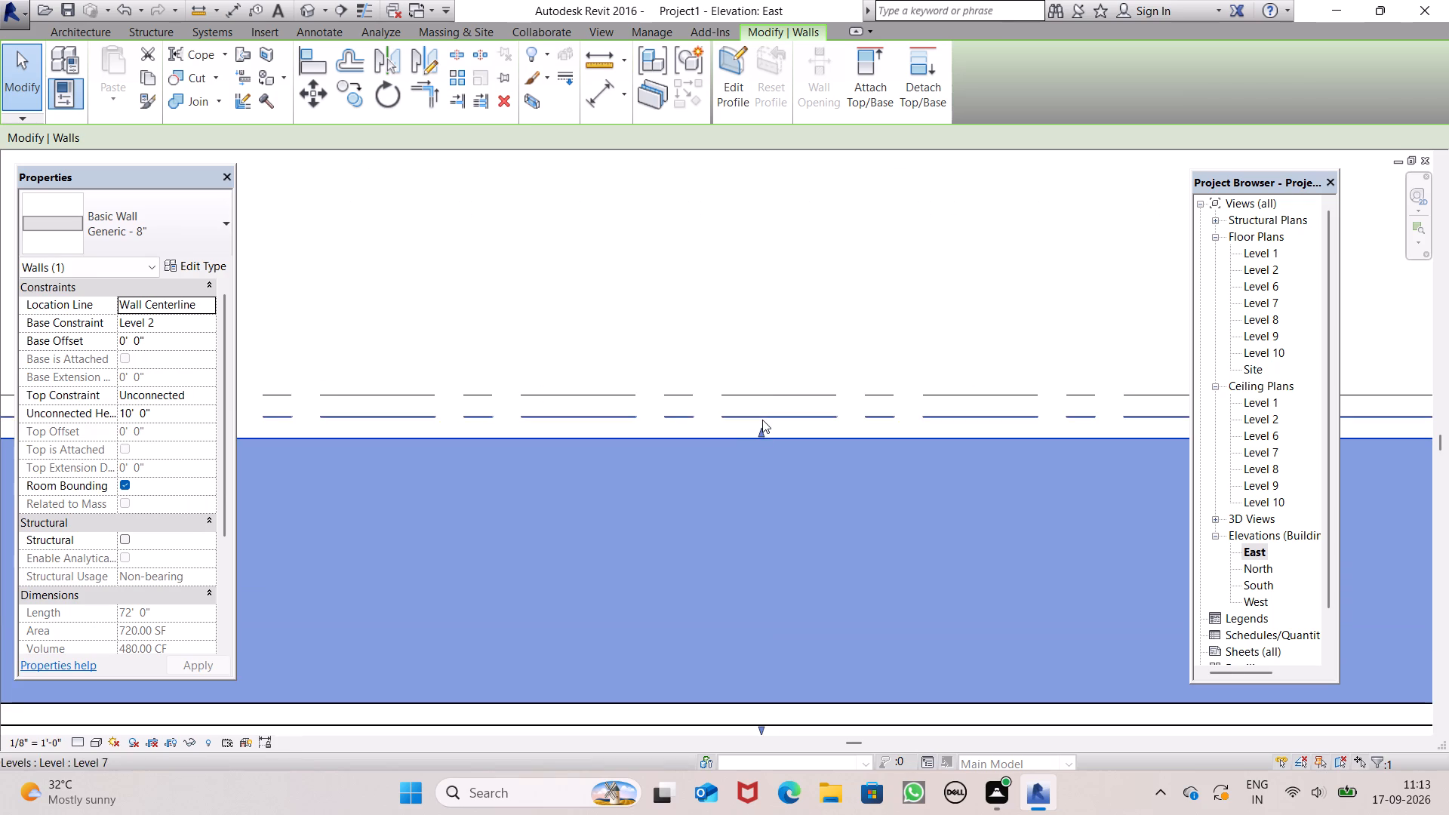
left_click_drag(761, 431, 761, 423)
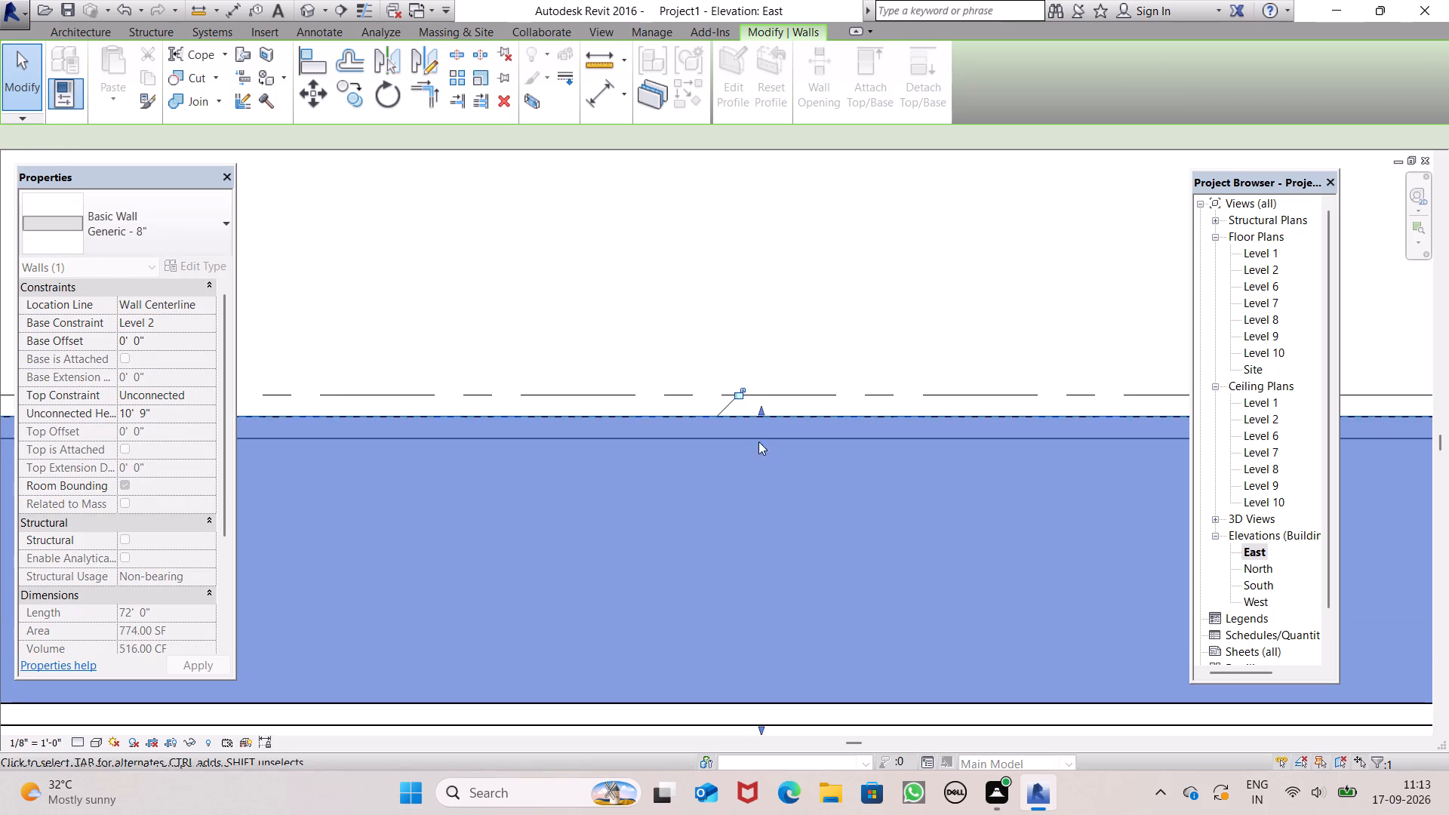
left_click(728, 315)
In the East elevation, stretch the top of the upper-storey south wall, seen edge-on, up to the Level 7 line.
scroll(723, 336, "down", 7)
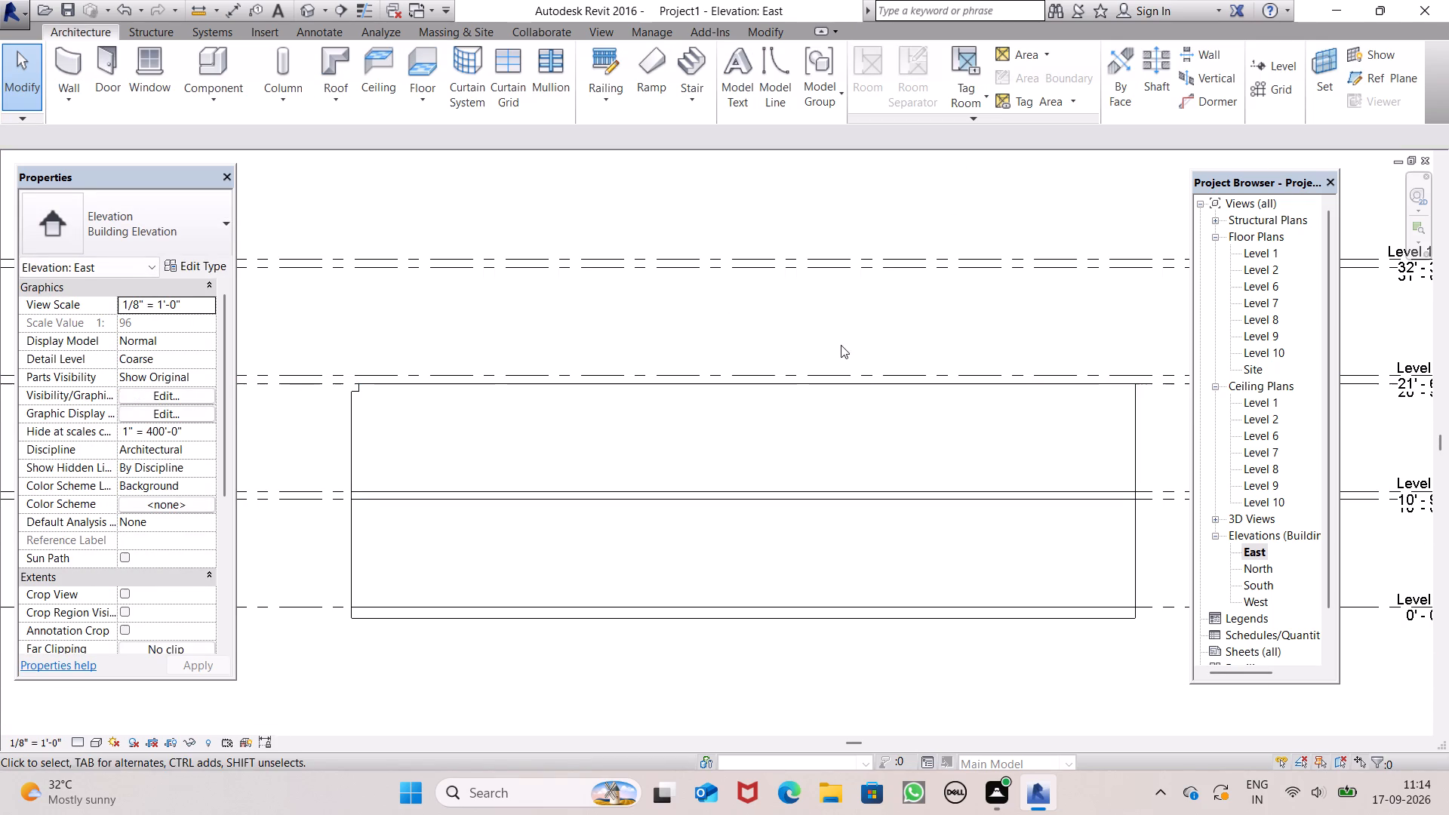
scroll(358, 328, "up", 6)
scroll(349, 443, "up", 7)
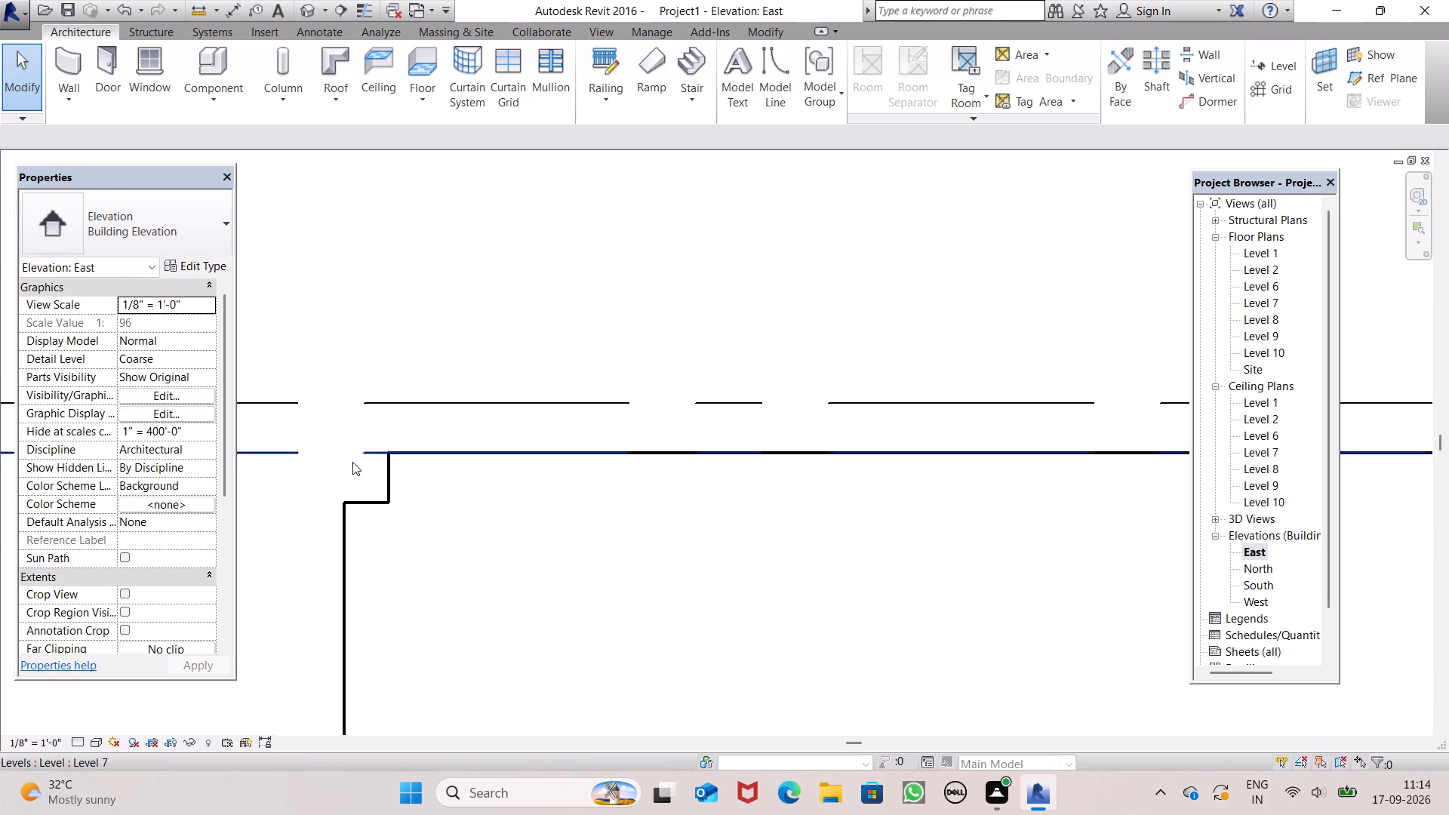
left_click(361, 497)
left_click_drag(367, 496, 374, 478)
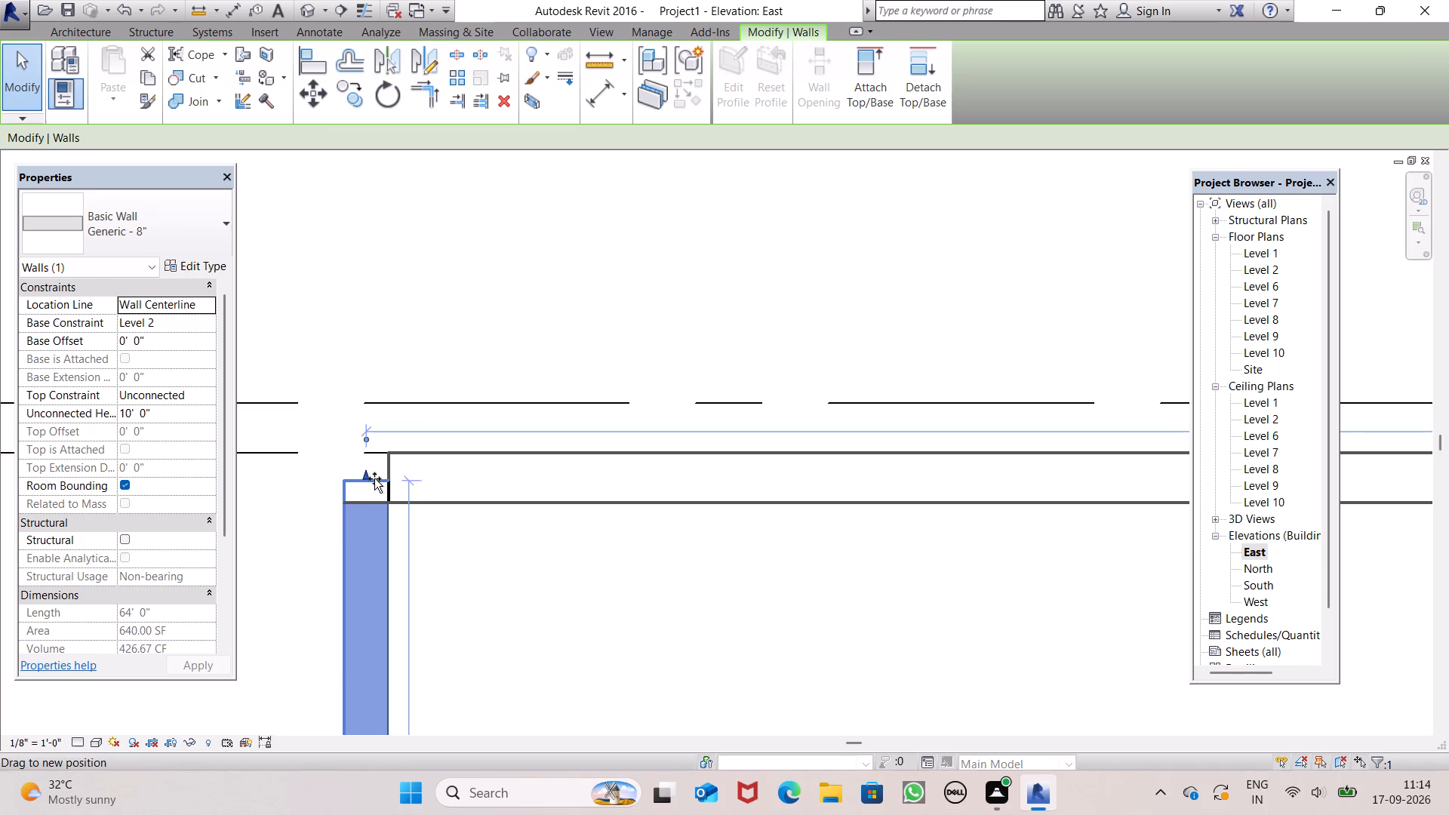
left_click_drag(374, 478, 372, 459)
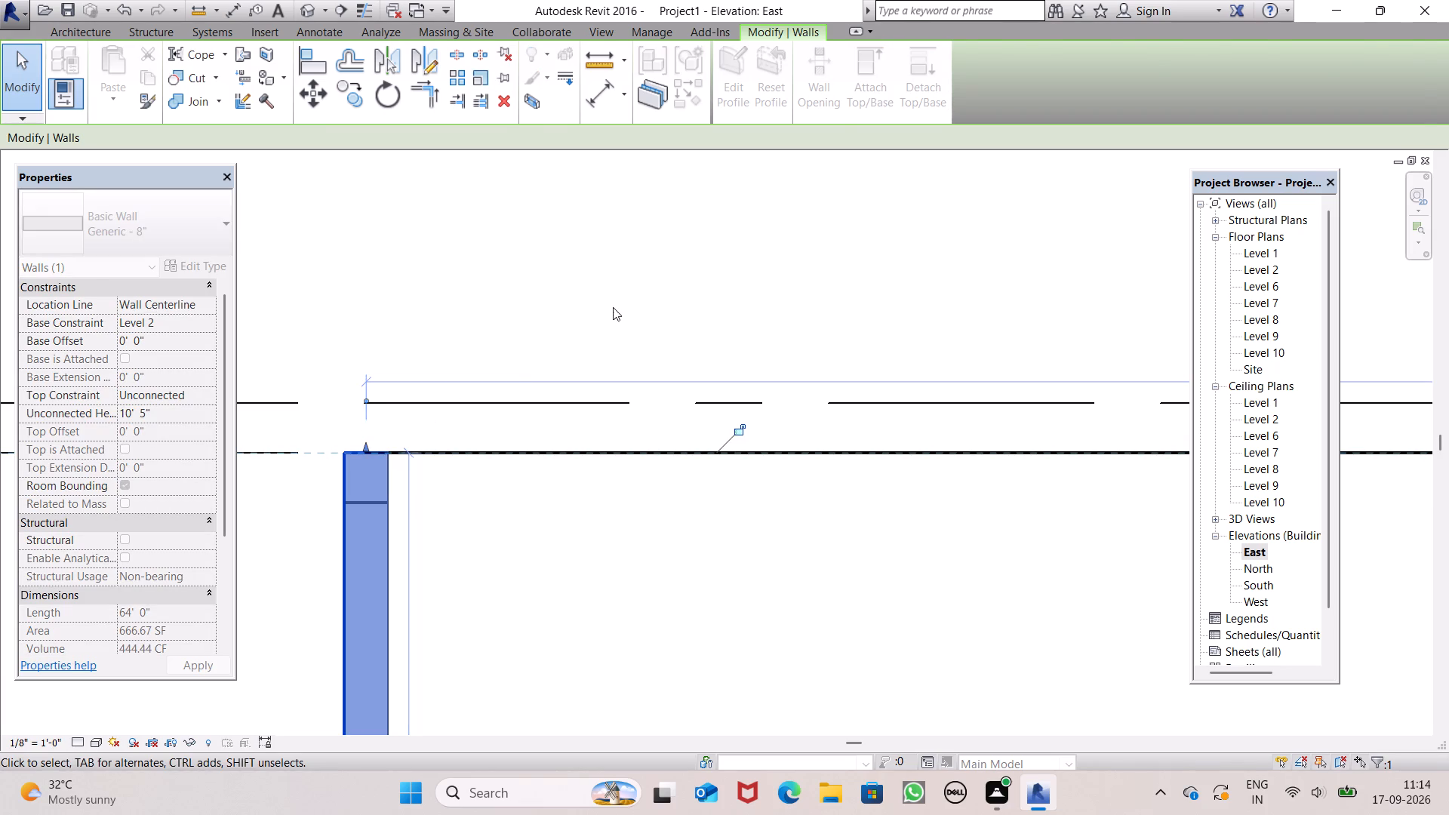
left_click(613, 307)
scroll(568, 295, "down", 13)
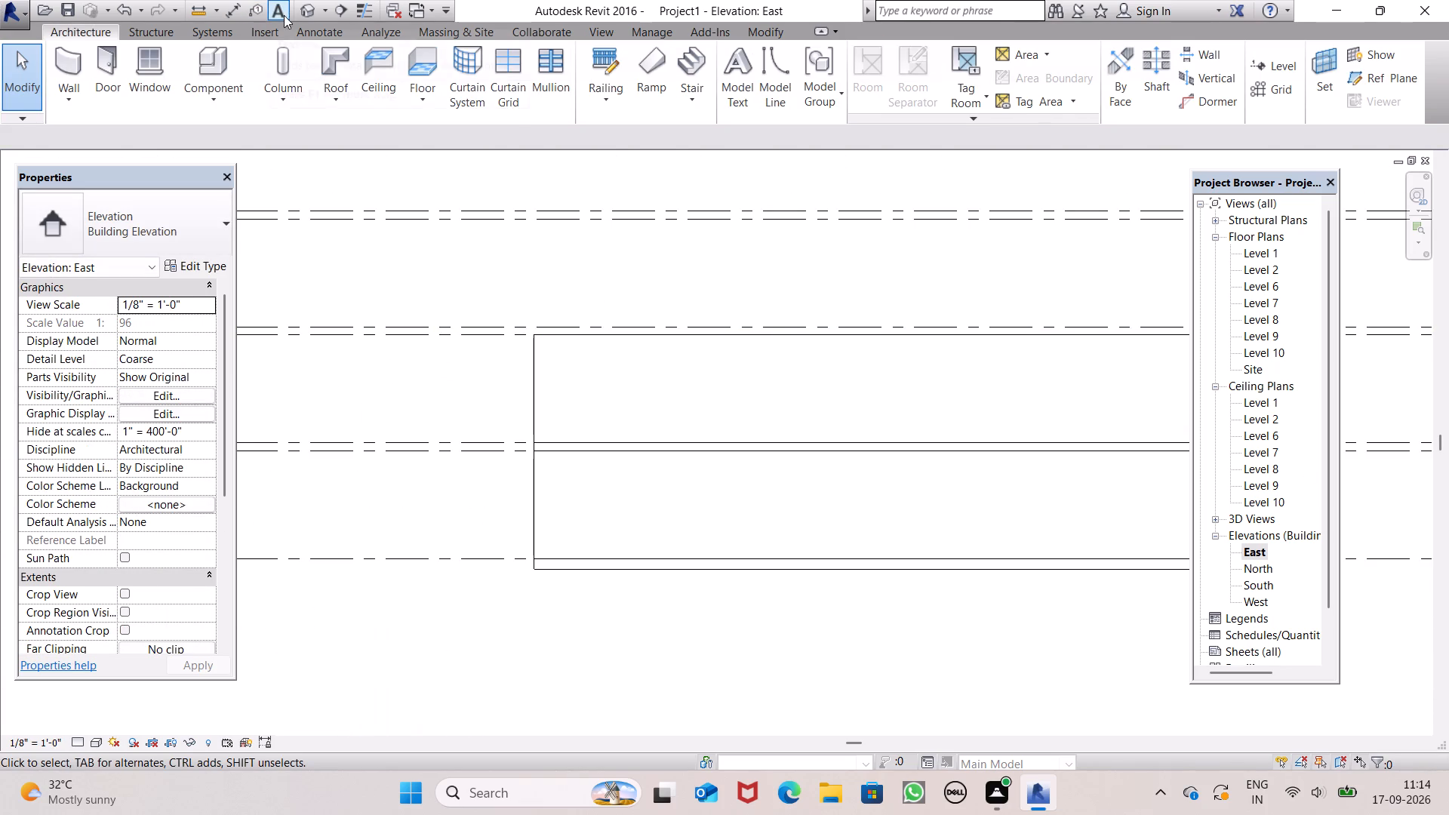
In the North elevation, stretch the top of the upper-storey north wall up to Level 7, making it 10' 9" high.
left_click(308, 9)
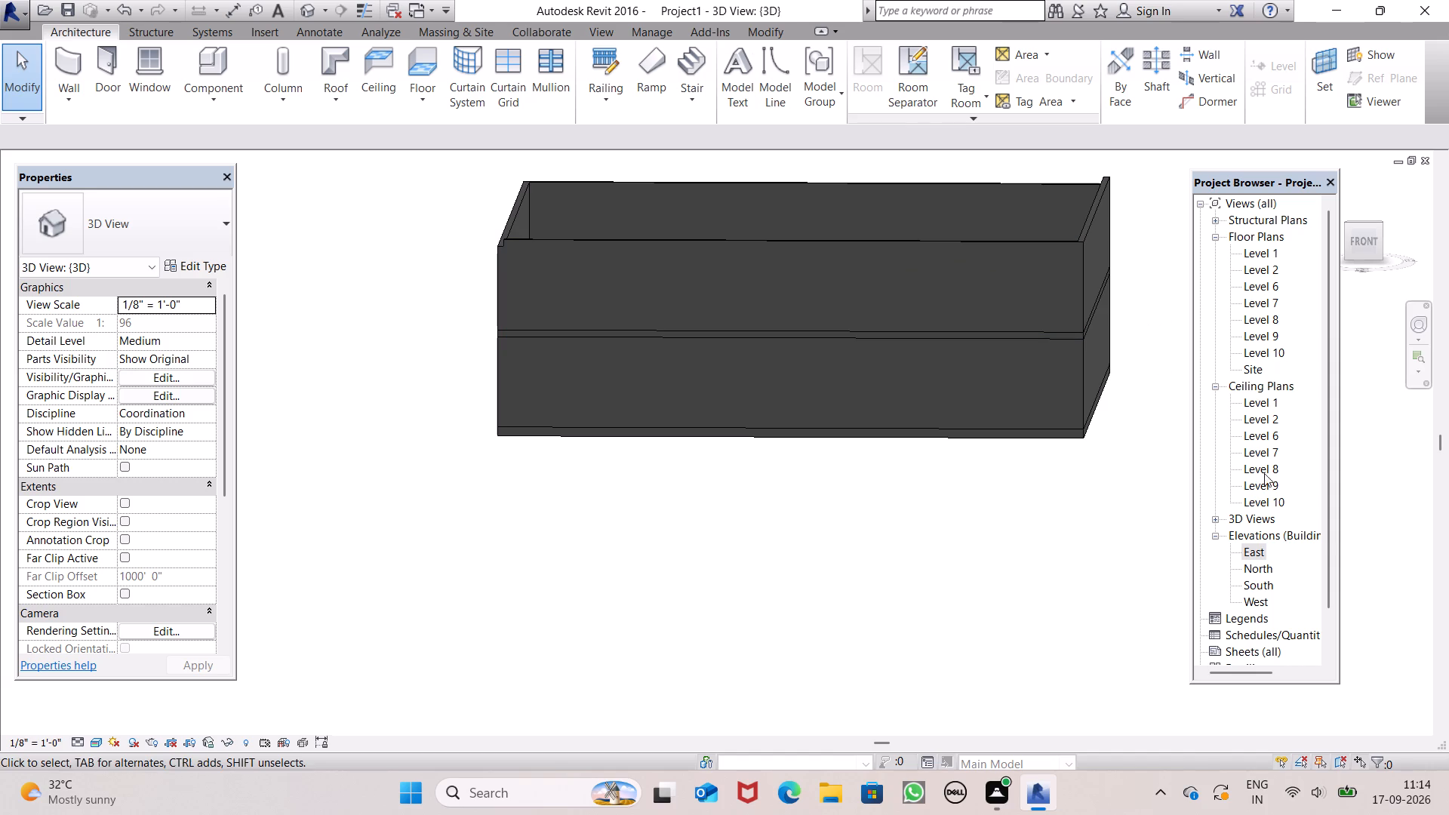
left_click(1251, 567)
left_click(1259, 565)
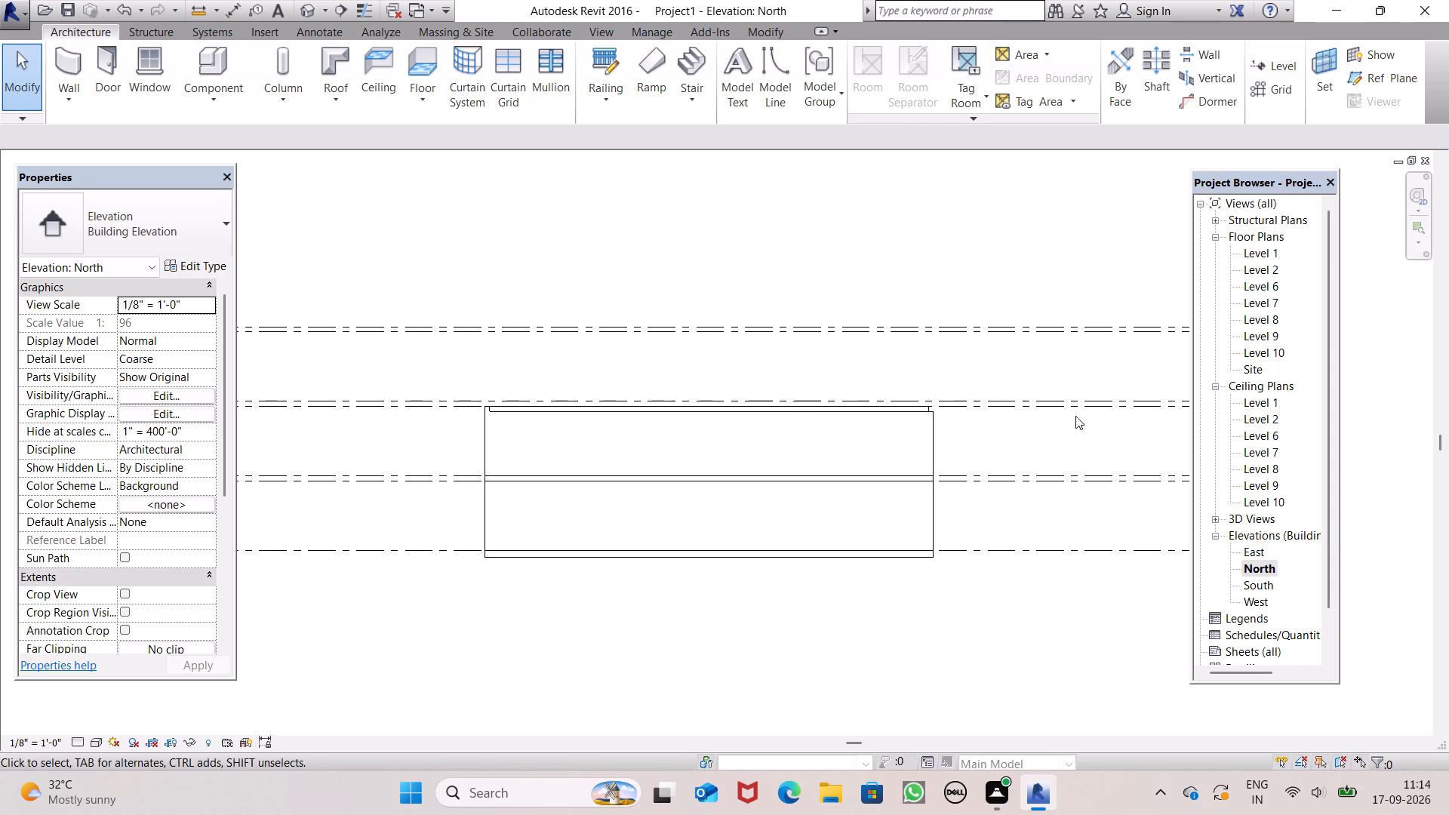
scroll(645, 401, "up", 6)
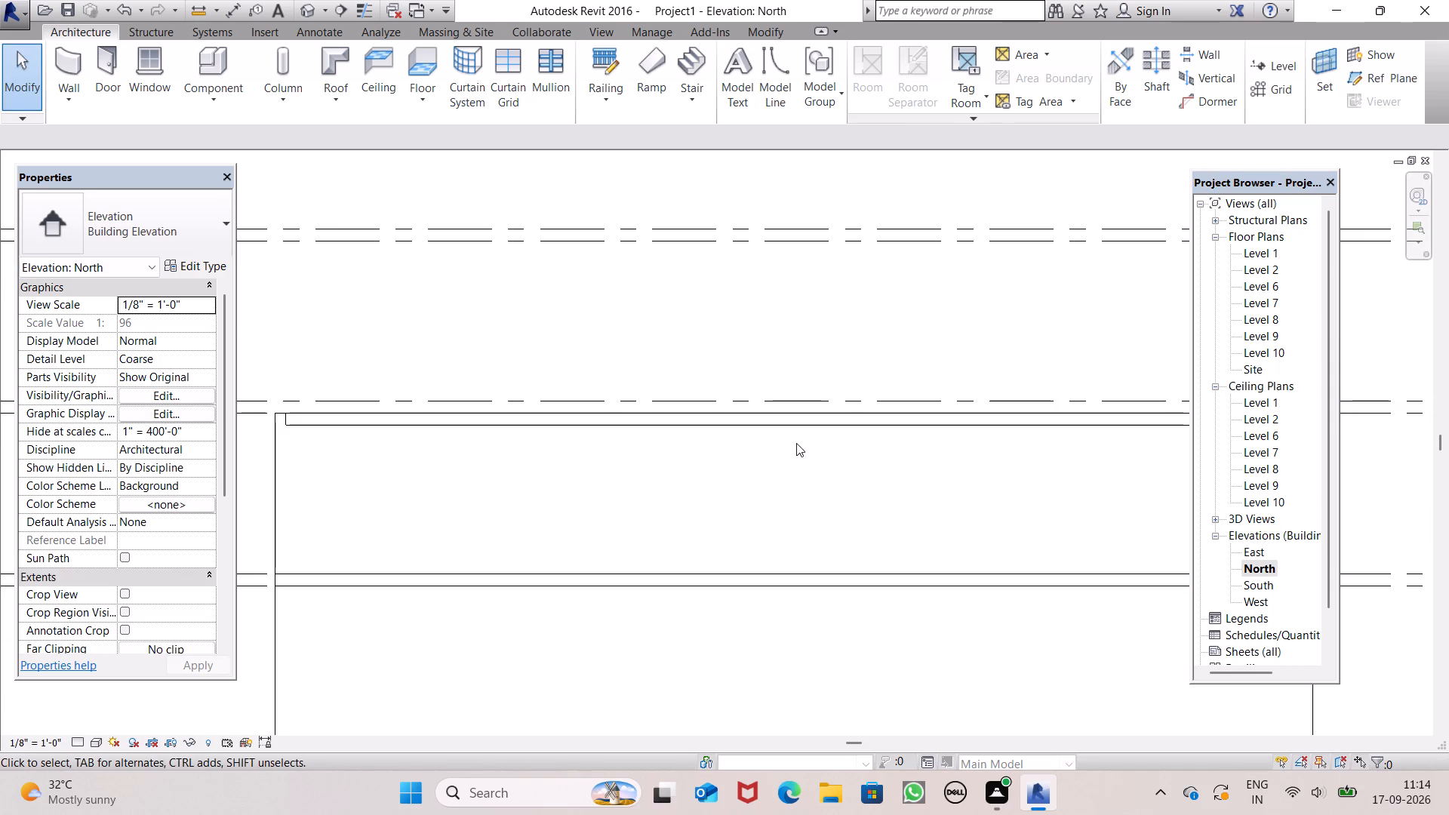
left_click(706, 418)
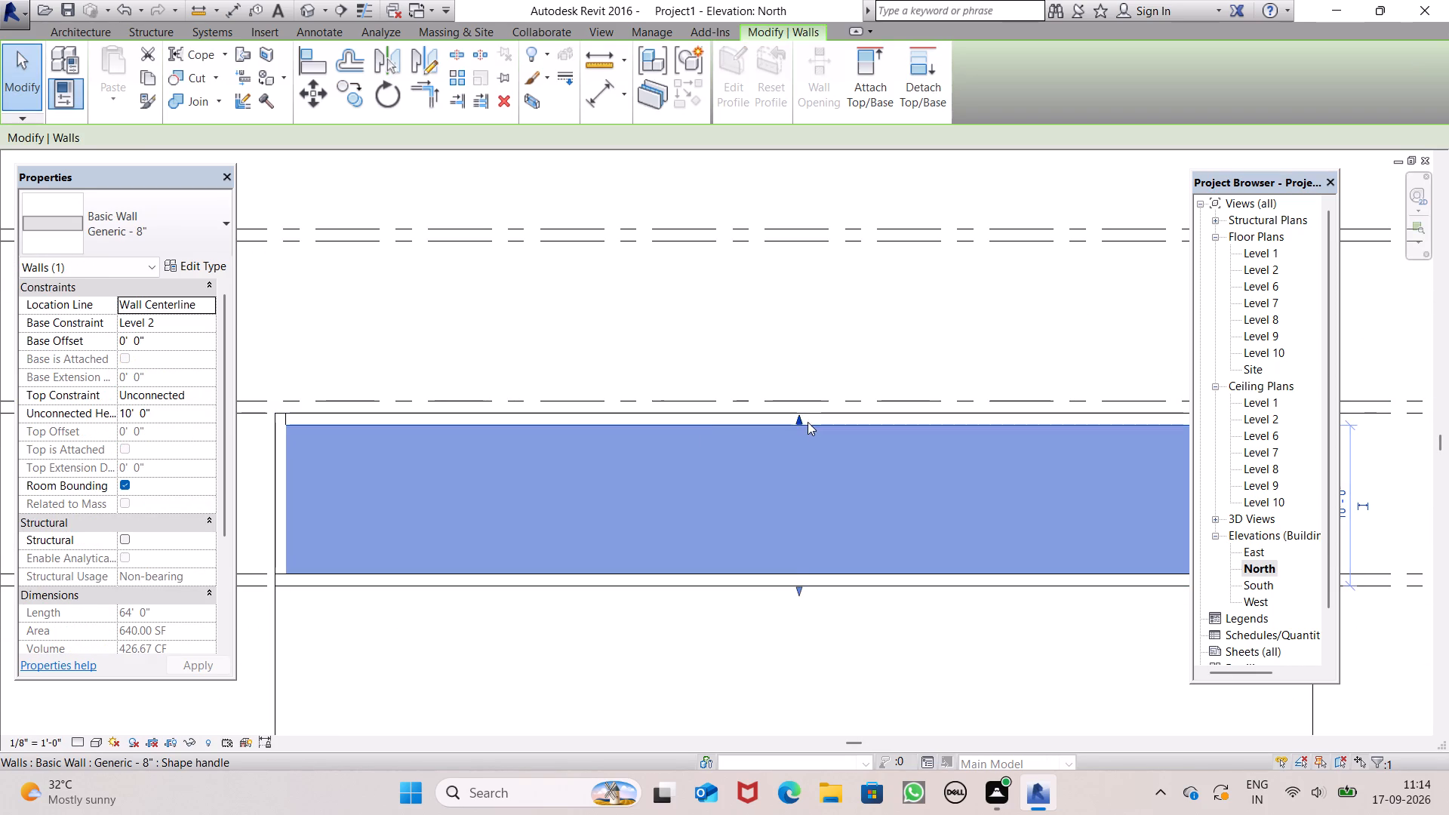
left_click(797, 415)
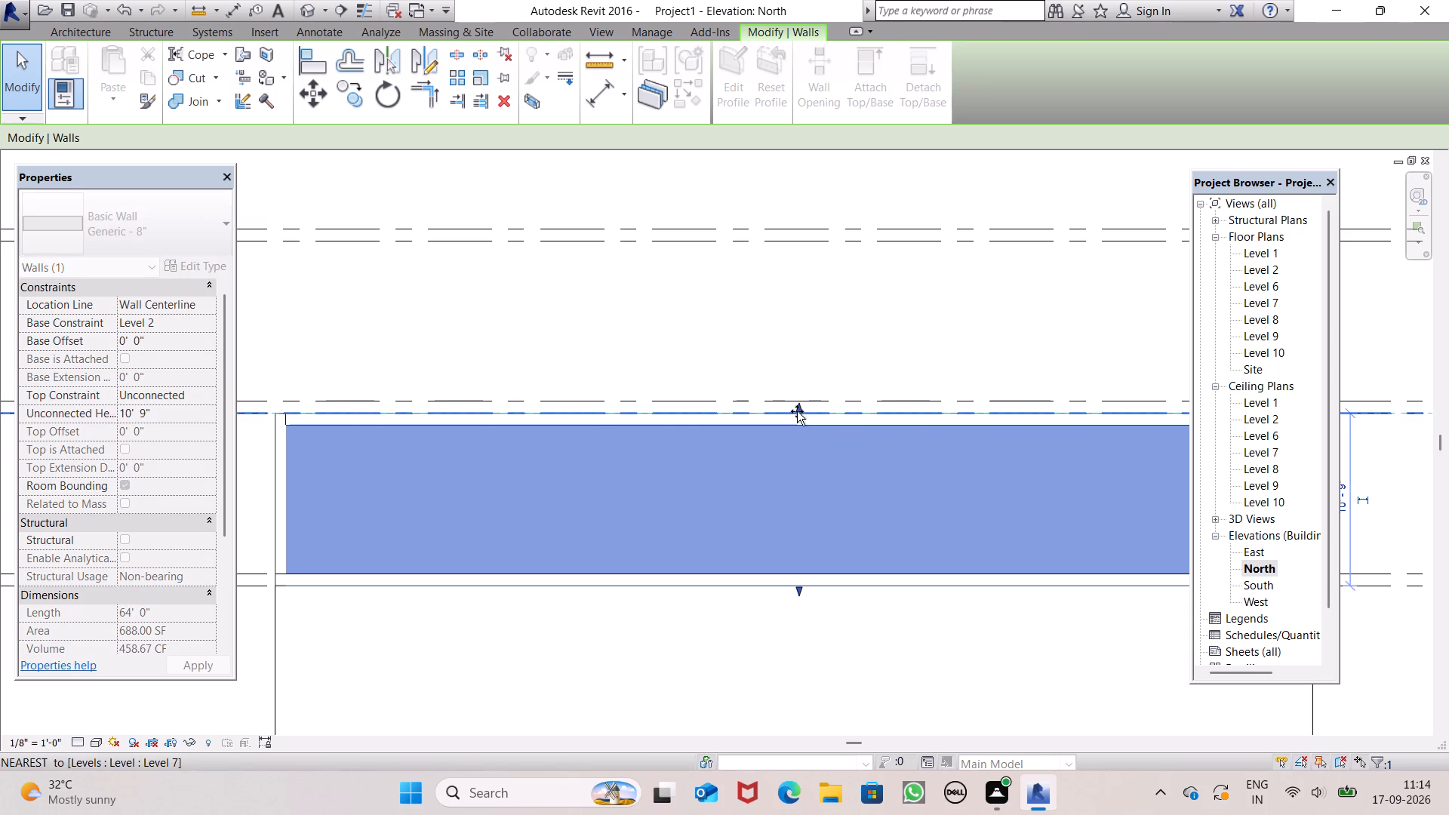
left_click(762, 337)
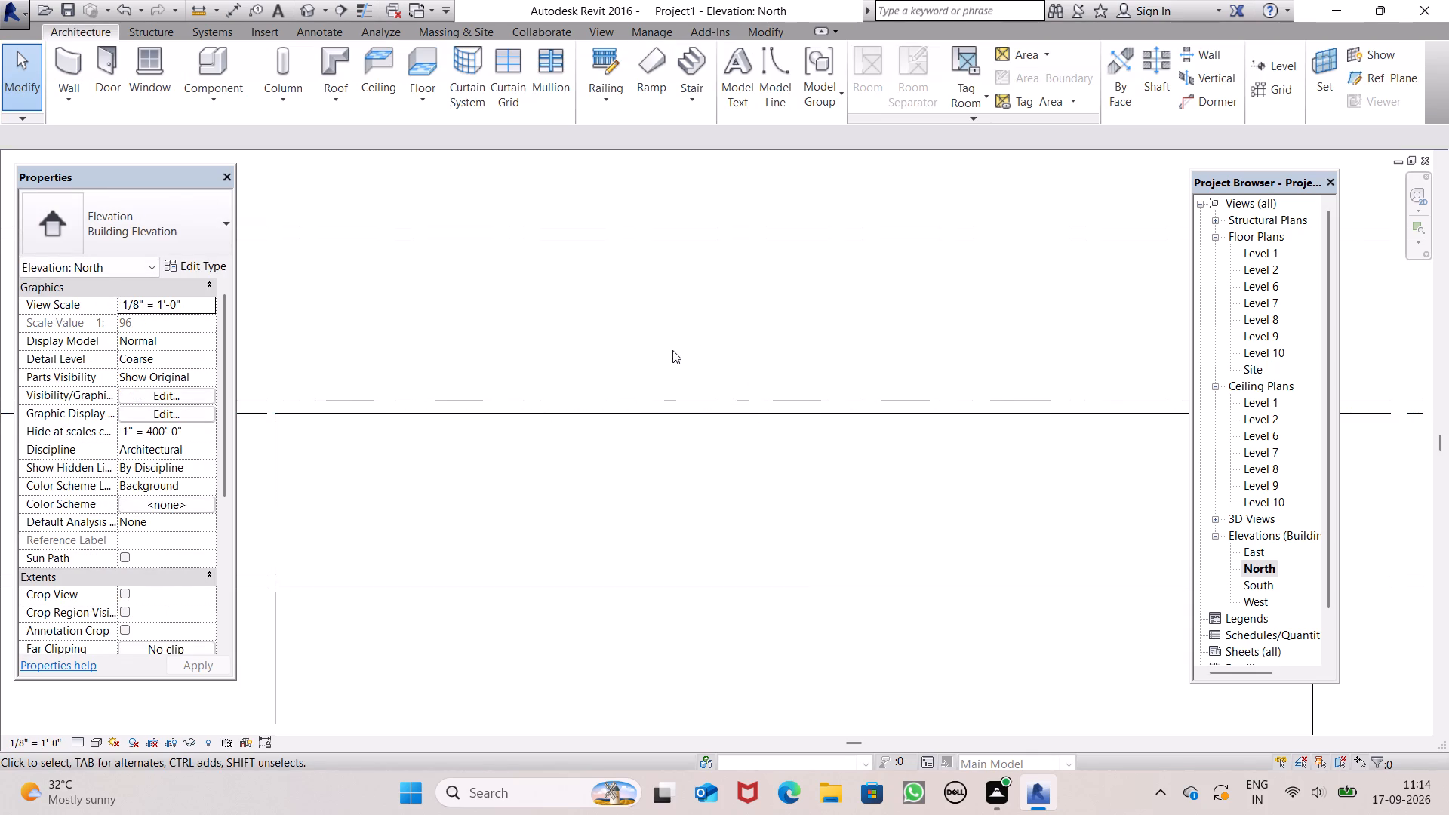
scroll(606, 294, "down", 4)
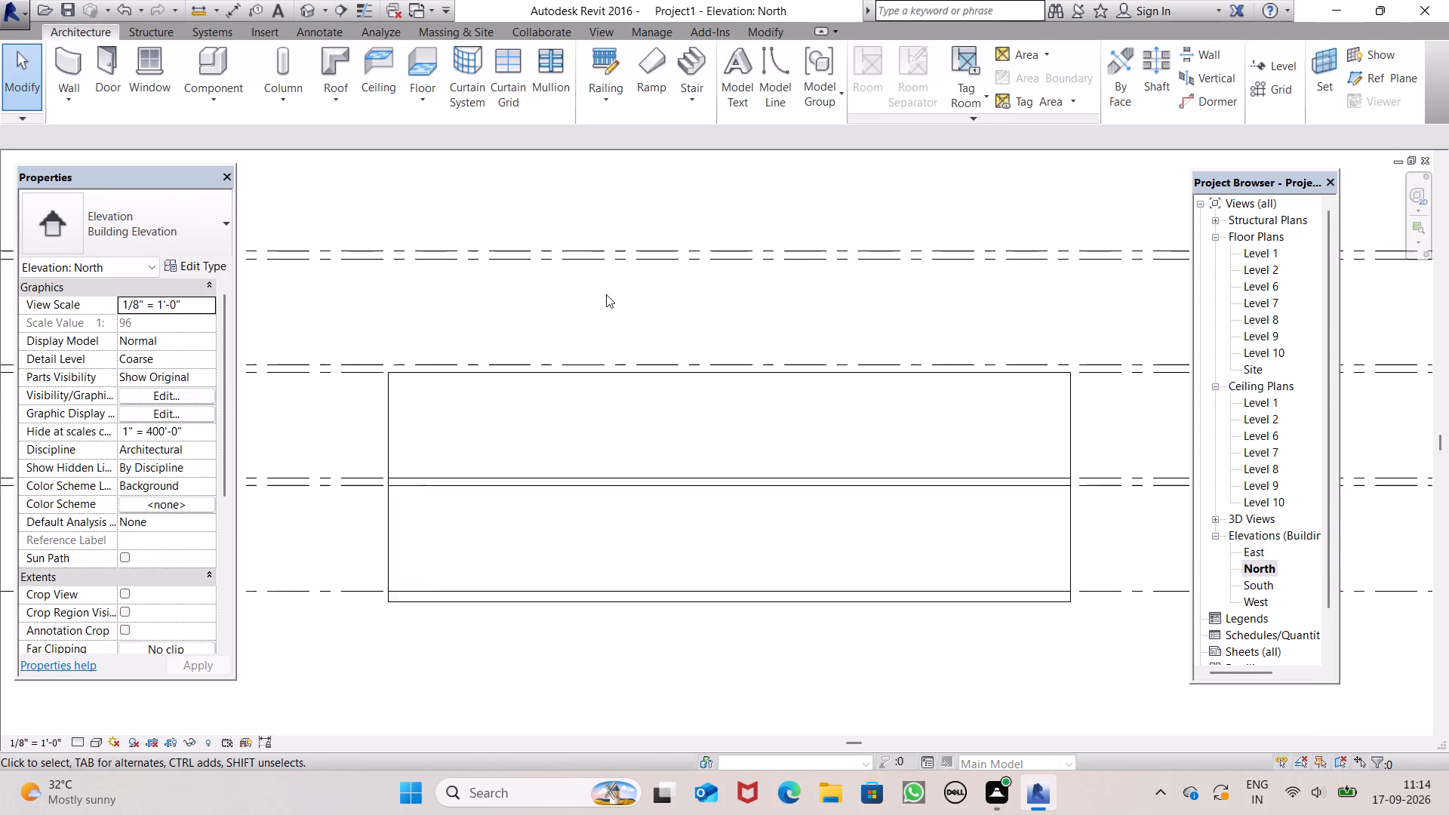
scroll(606, 294, "down", 1)
Open the South elevation and examine the upper-storey south wall's height against Level 7.
double_click(1247, 580)
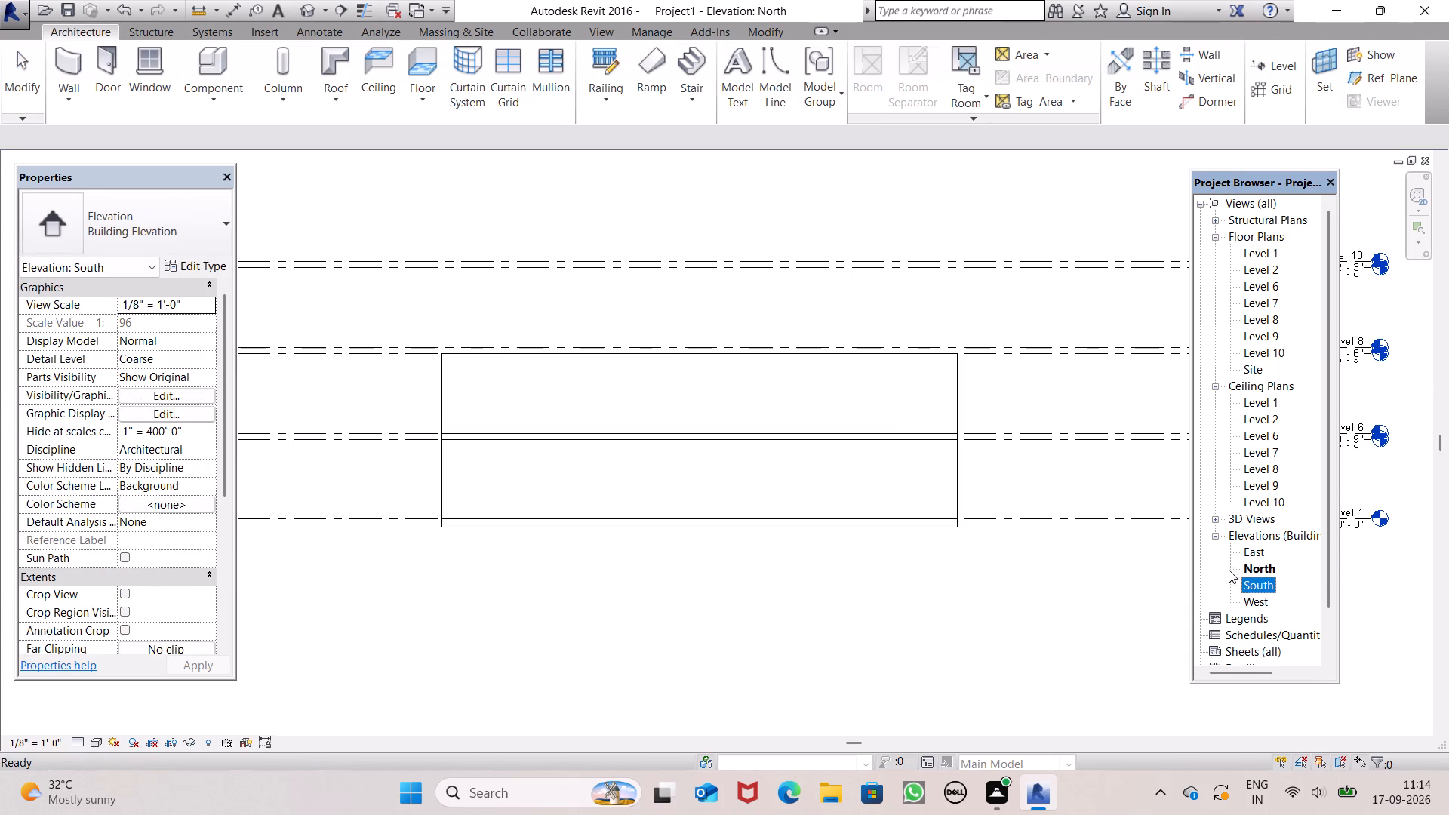
left_click(1238, 584)
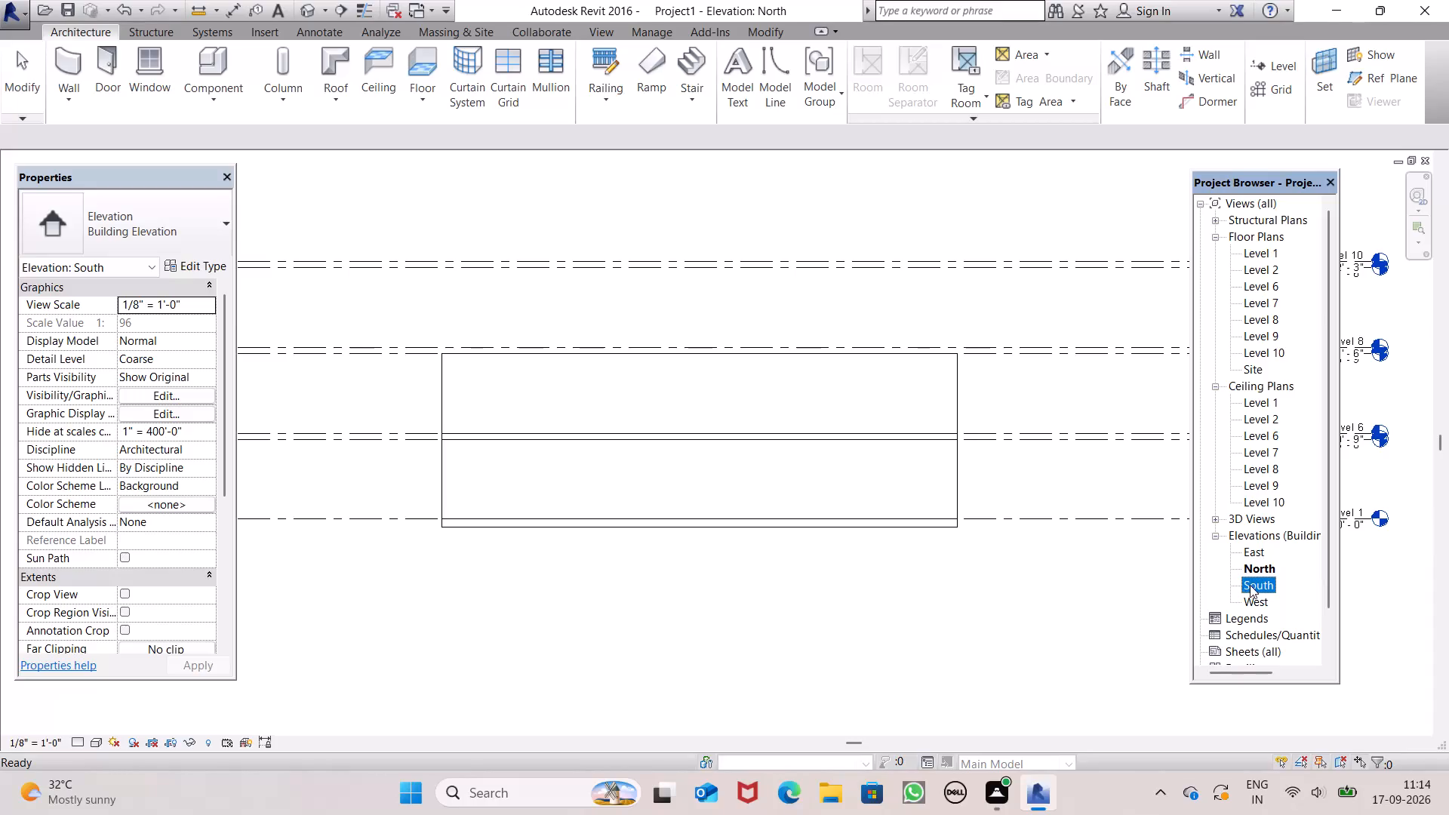
double_click(1250, 585)
scroll(456, 361, "down", 7)
scroll(759, 353, "up", 2)
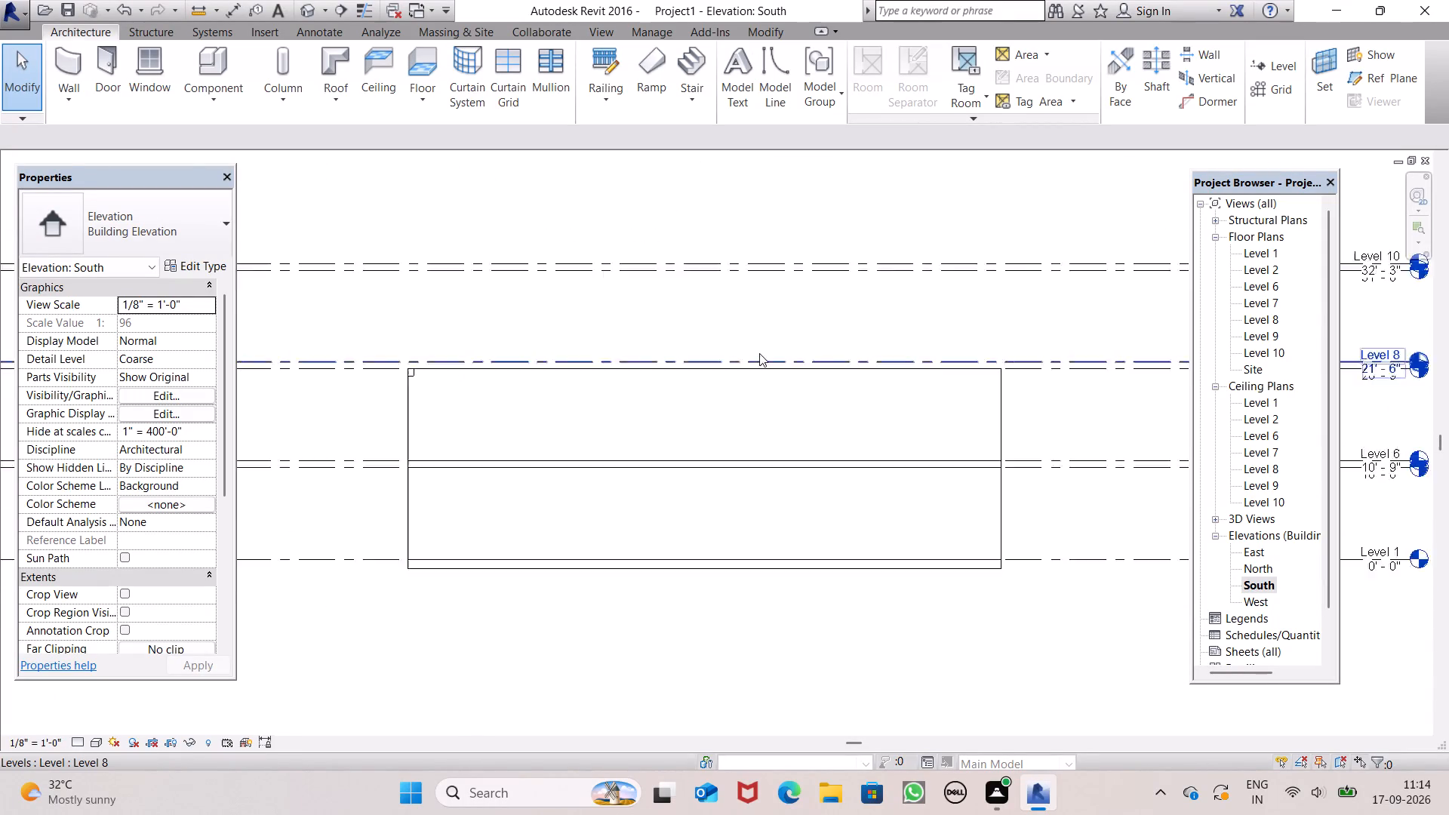
scroll(759, 353, "up", 5)
left_click(874, 396)
scroll(860, 354, "down", 5)
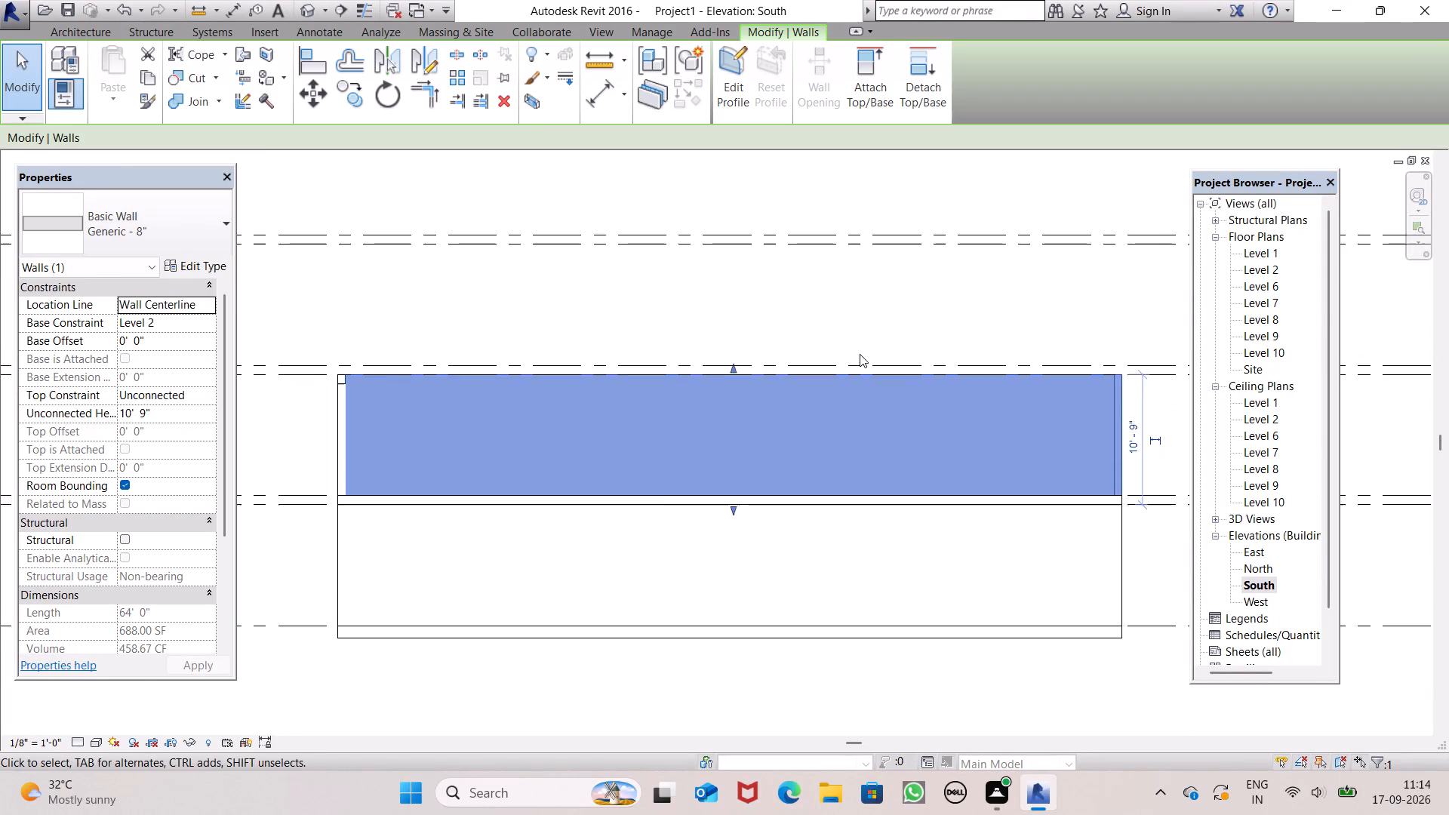
scroll(860, 354, "down", 1)
scroll(758, 357, "up", 2)
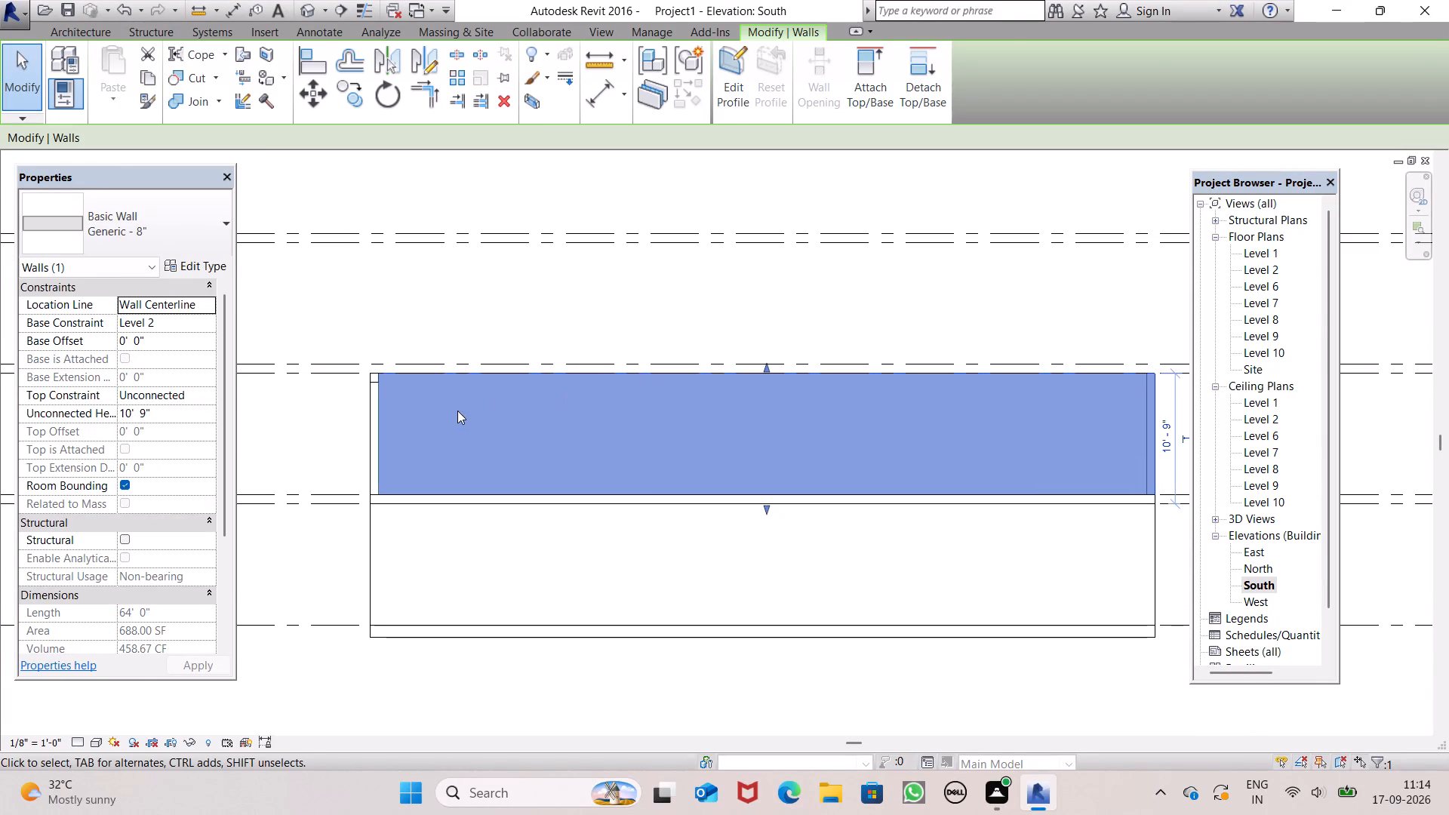
left_click(735, 564)
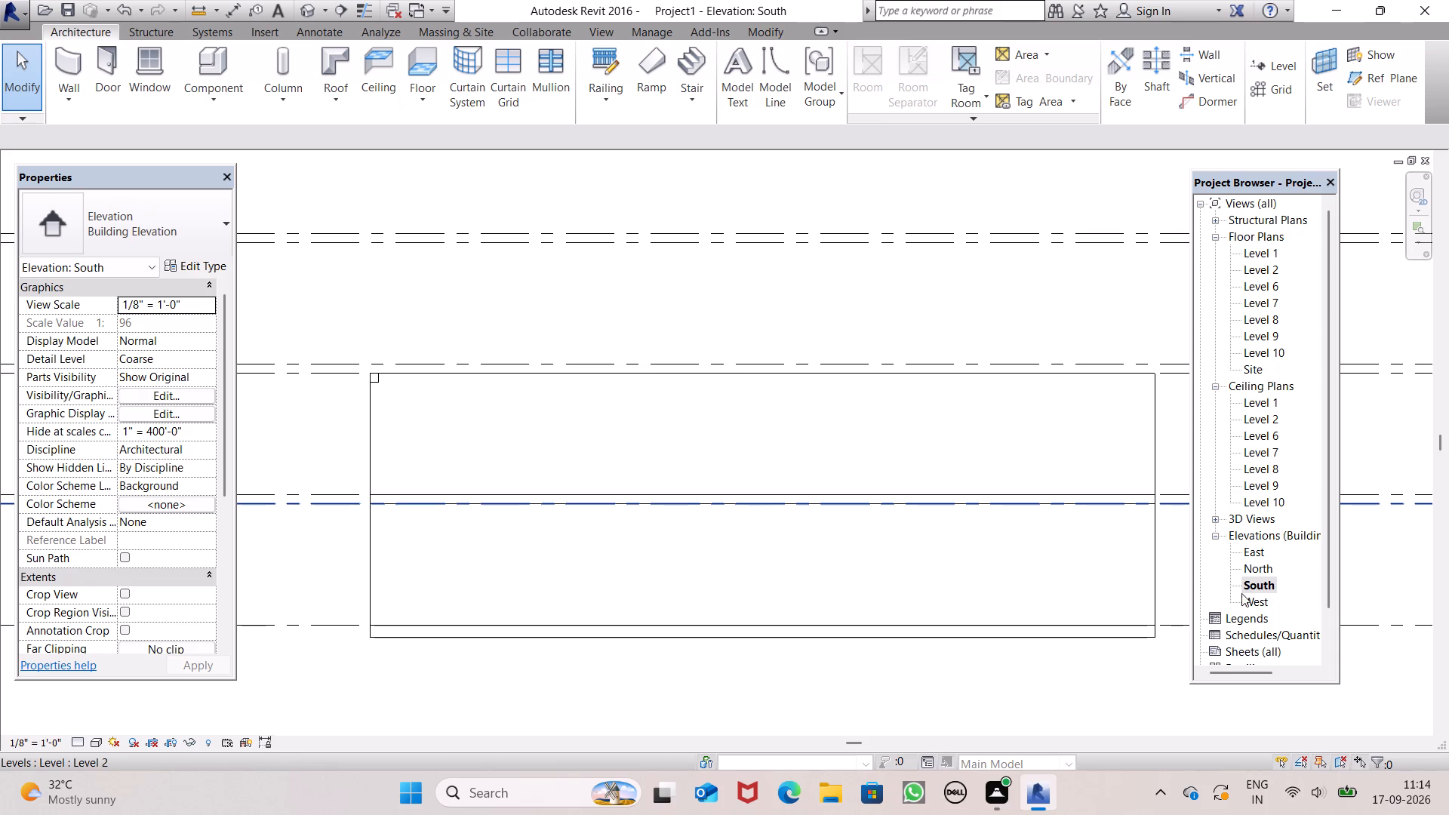
In the West elevation, stretch the top of the 10' high upper-storey west wall up to the Level 7 line.
left_click(1251, 601)
left_click(1257, 601)
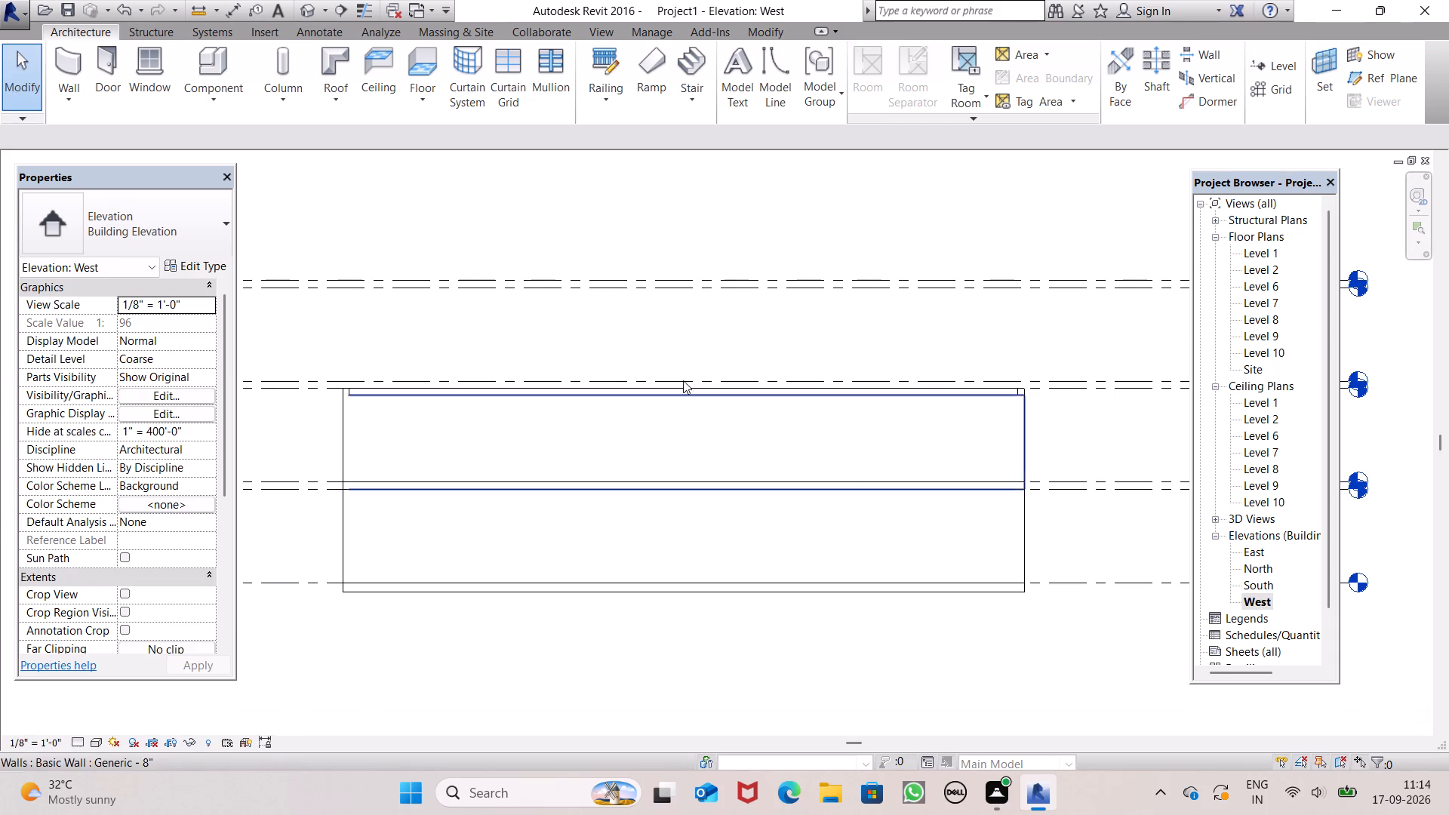
scroll(632, 359, "up", 3)
left_click(659, 416)
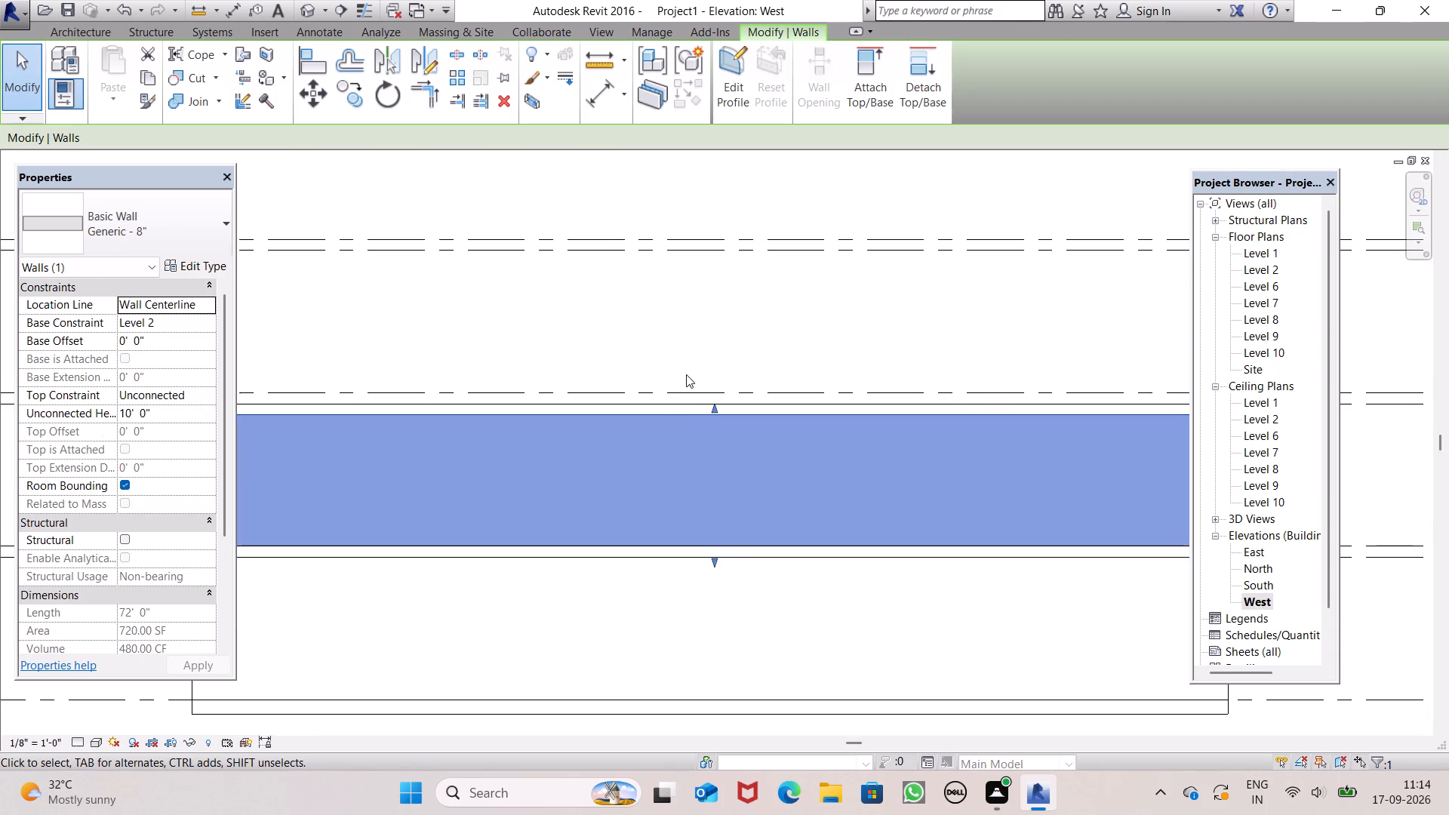
scroll(686, 373, "up", 5)
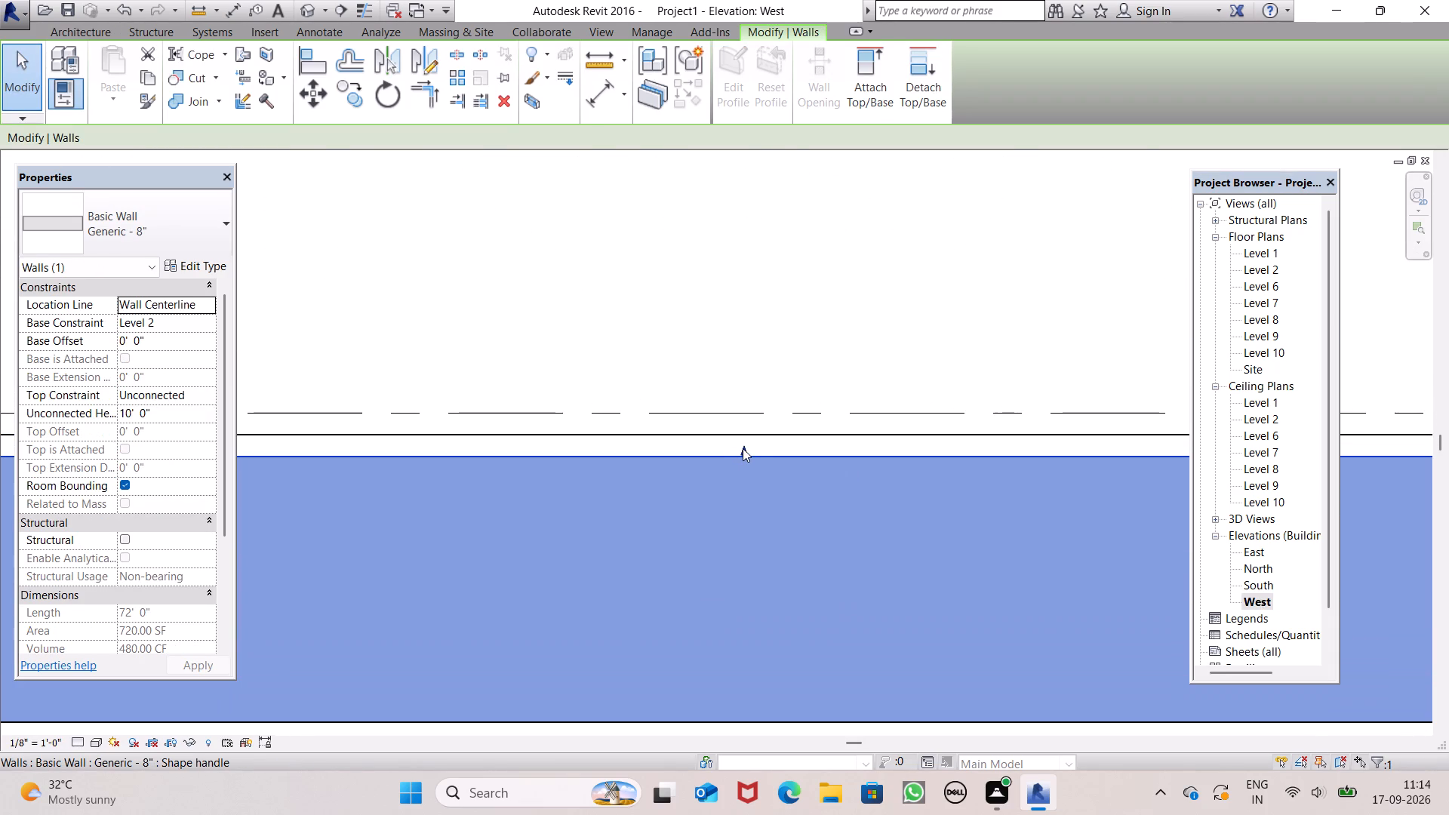
left_click_drag(743, 449, 740, 438)
left_click(792, 355)
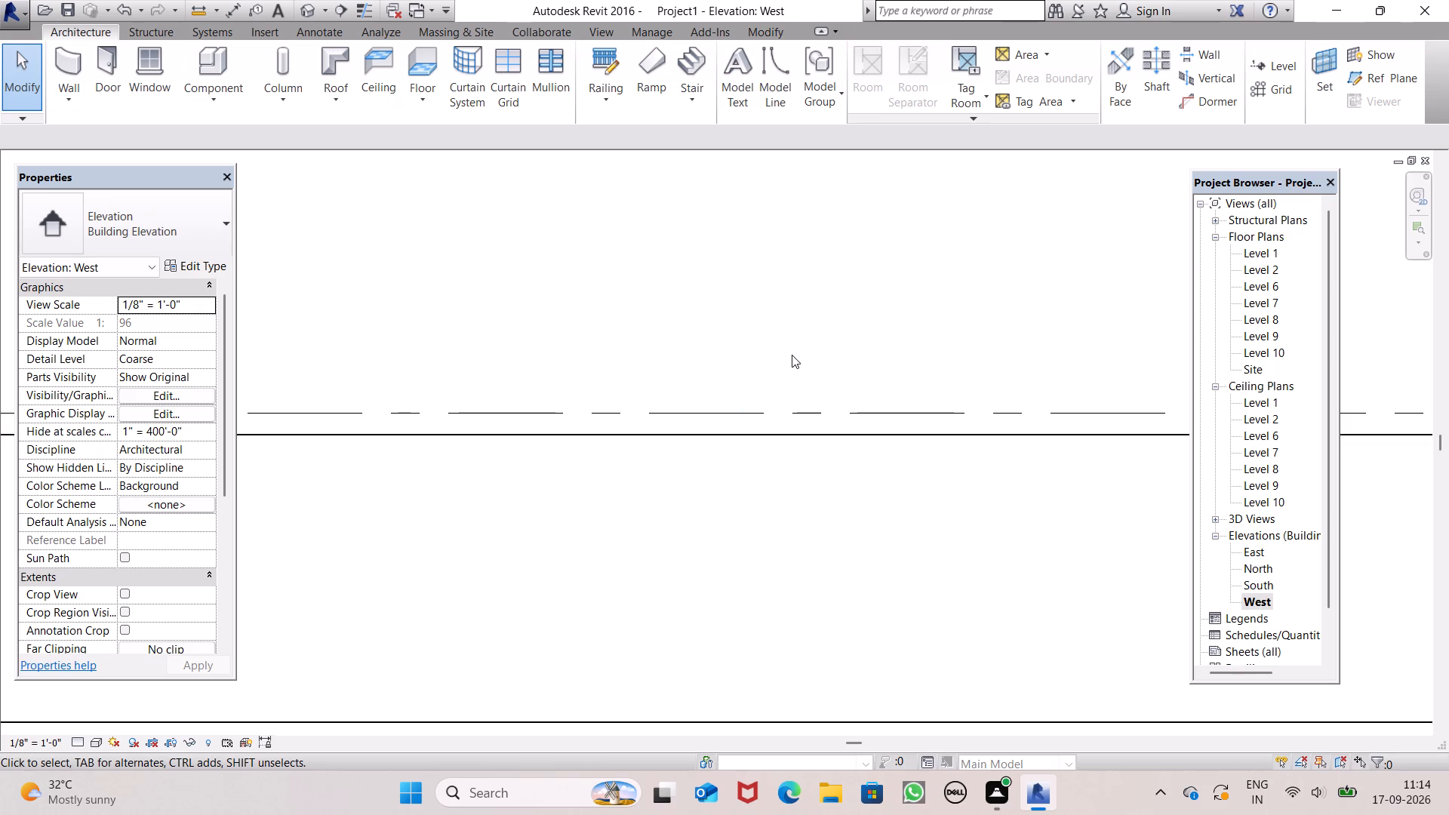
scroll(792, 355, "down", 11)
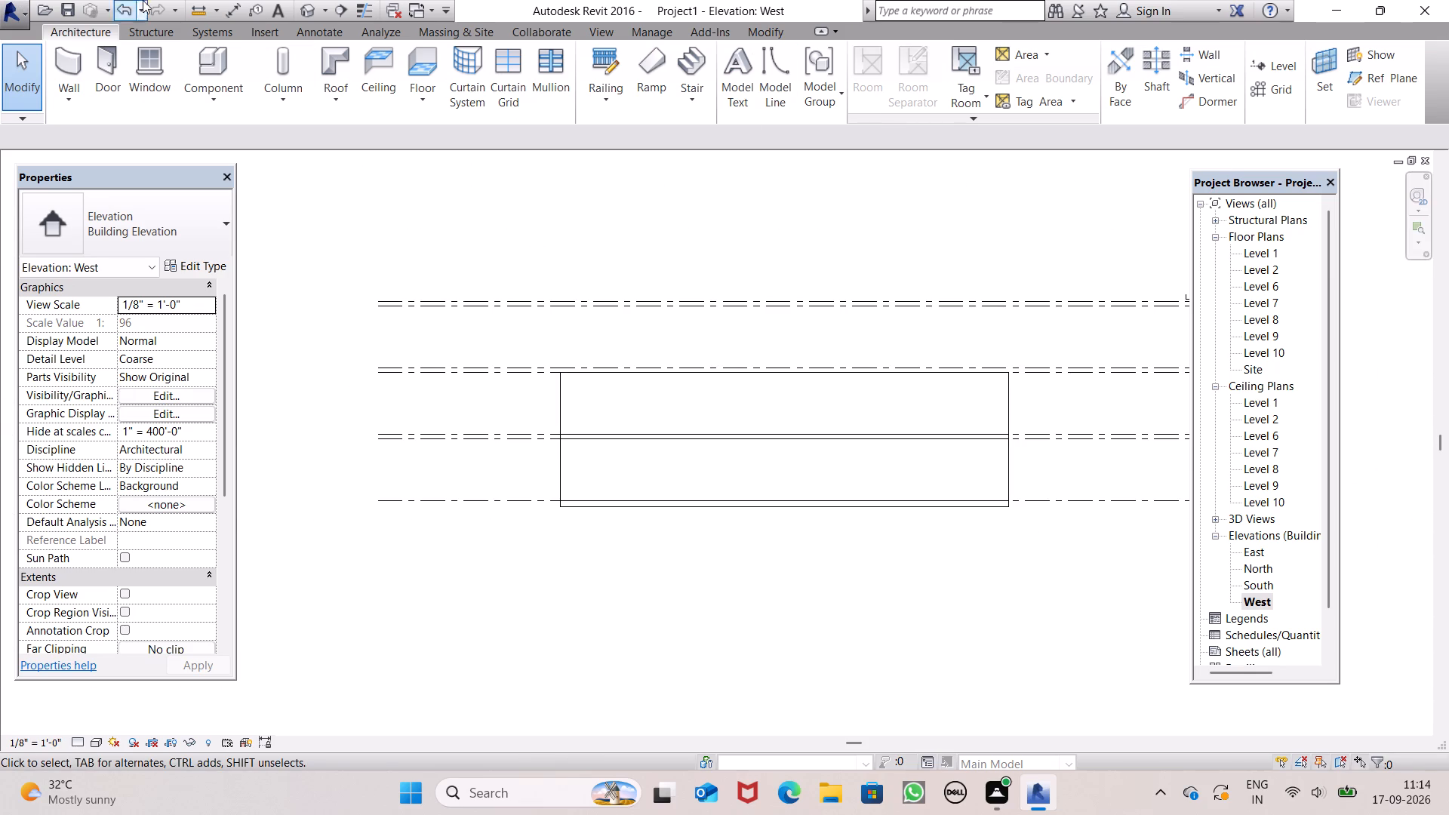
Examine the stacked storeys from several sides in the 3D view and check the front upper-storey wall's properties.
left_click(307, 13)
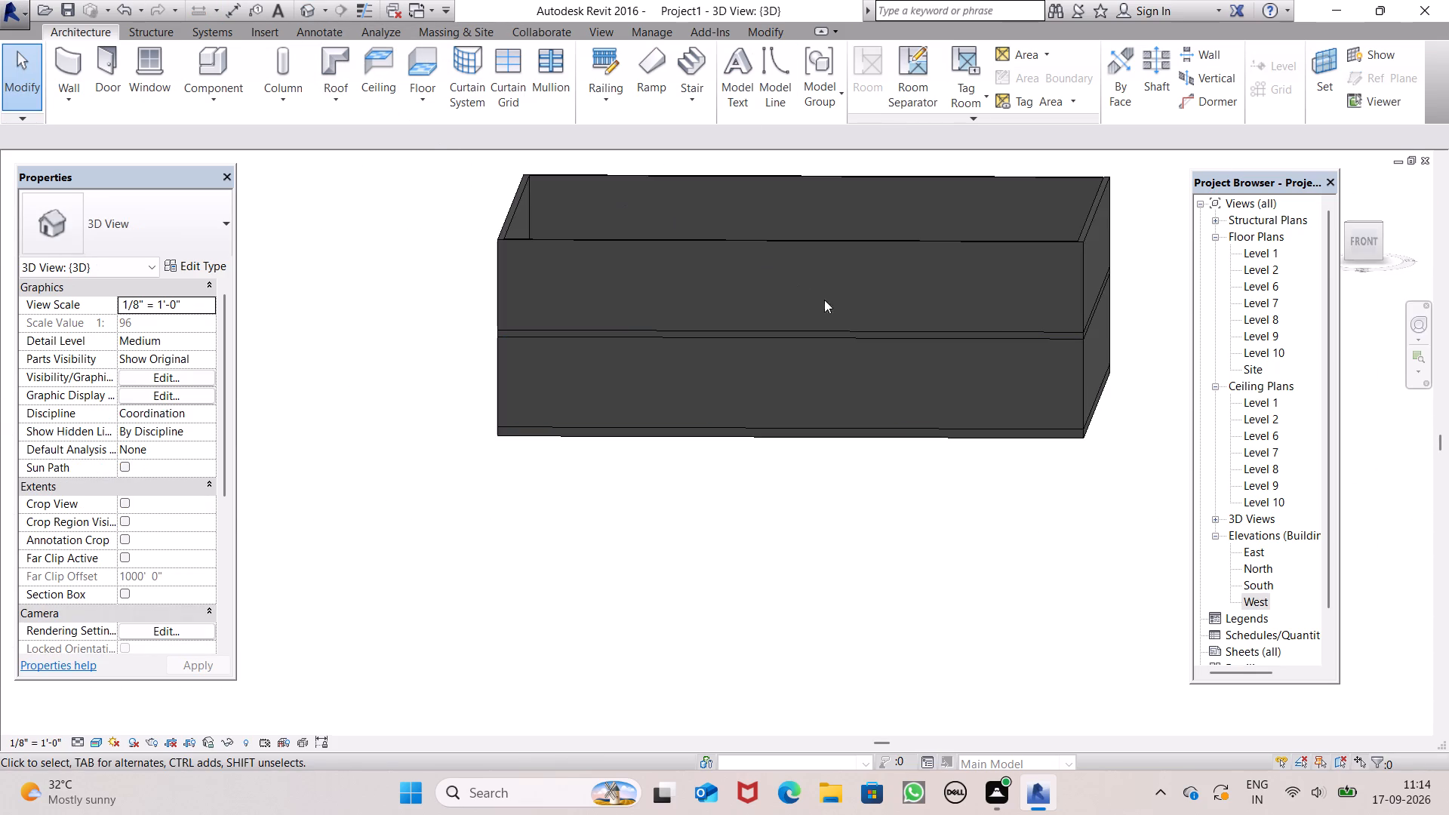
scroll(909, 365, "down", 2)
middle_click_drag(905, 362, 614, 467)
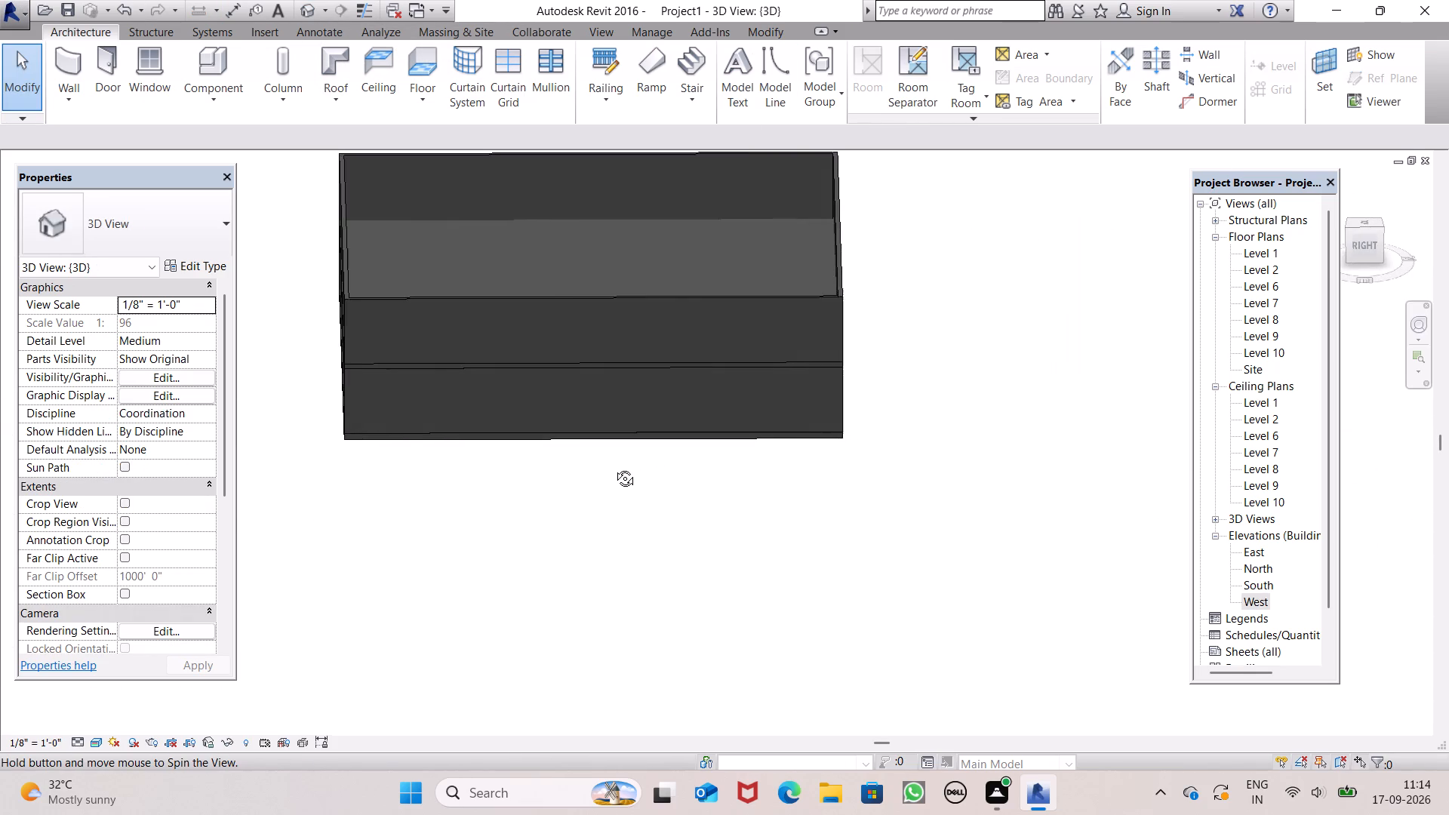
middle_click_drag(614, 467, 1025, 380)
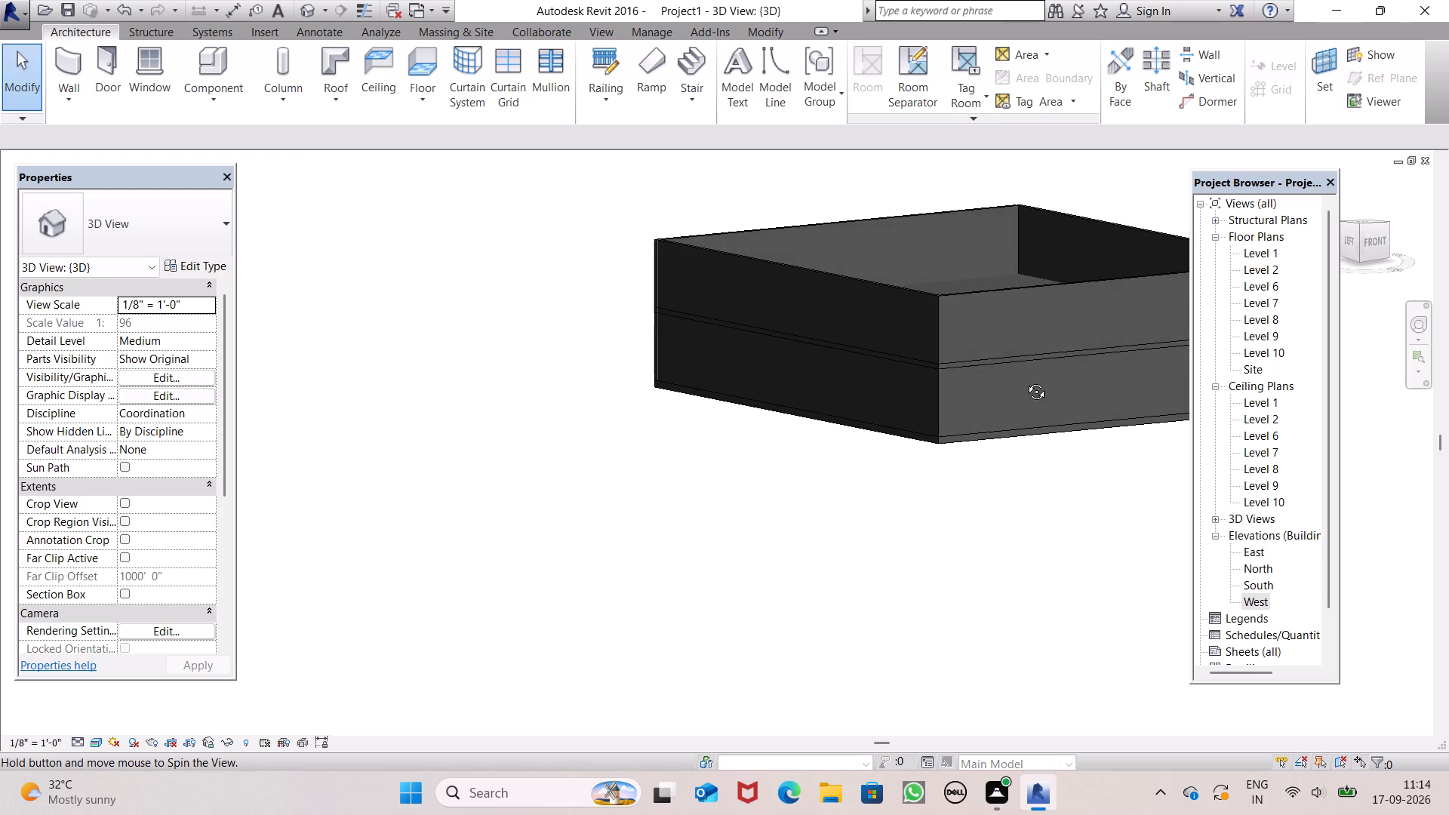
middle_click_drag(1025, 380, 911, 440)
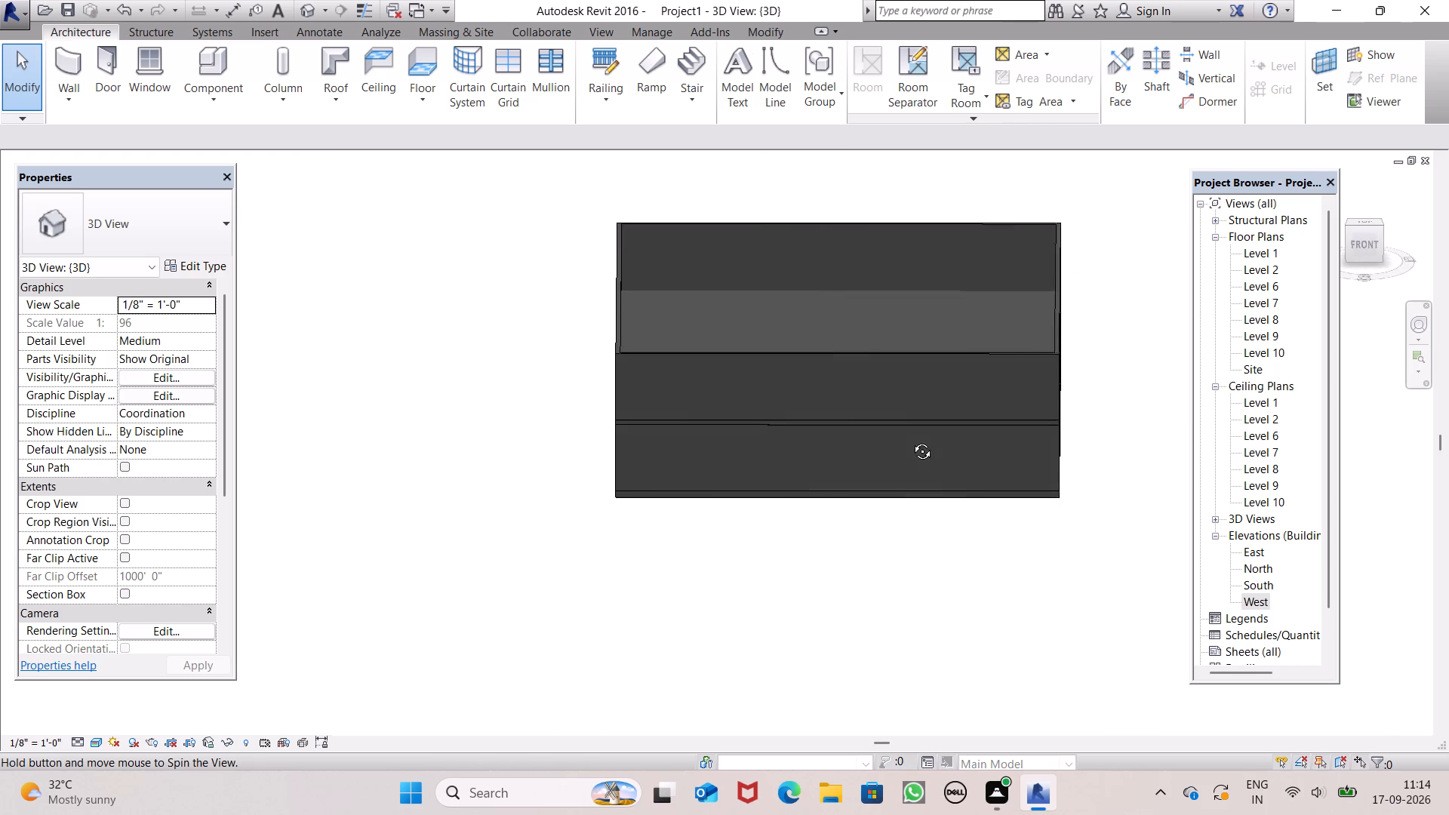
middle_click_drag(911, 440, 910, 440)
scroll(1032, 356, "up", 3)
left_click(1032, 355)
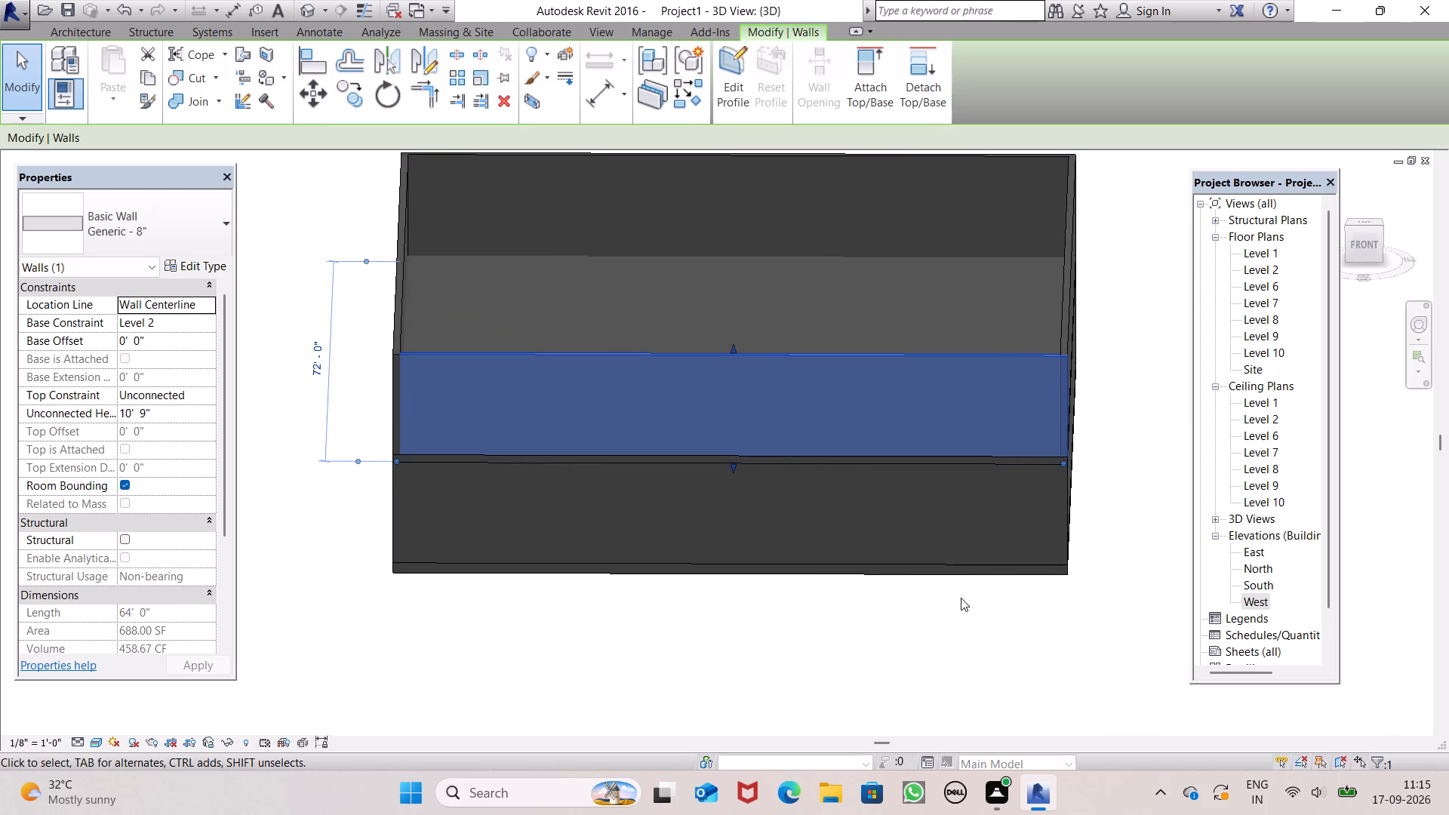
left_click(1039, 627)
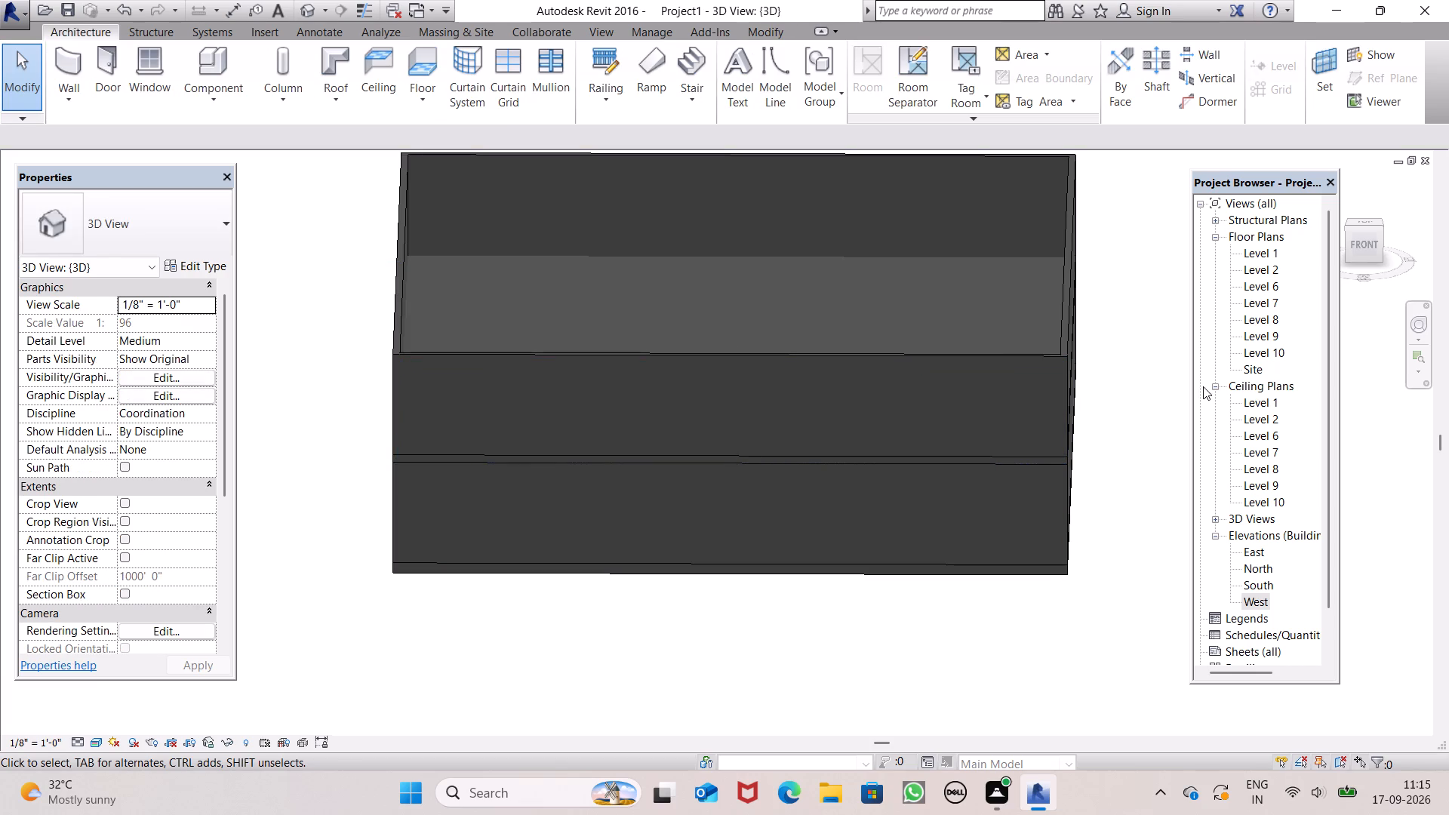
Open the East elevation and examine where the upper-storey wall tops sit against the Level 7 and Level 8 lines.
double_click(1259, 558)
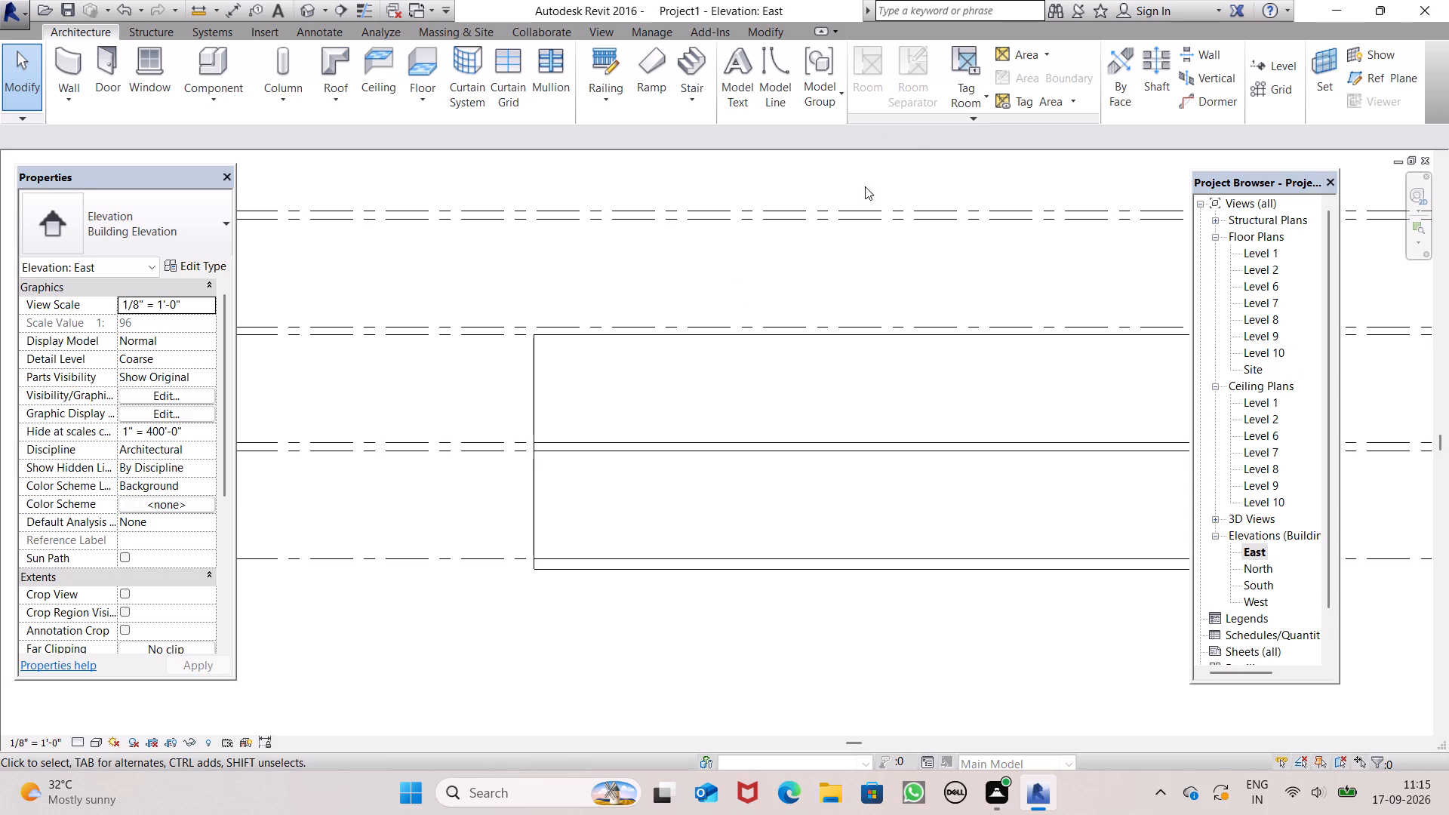
scroll(516, 352, "down", 6)
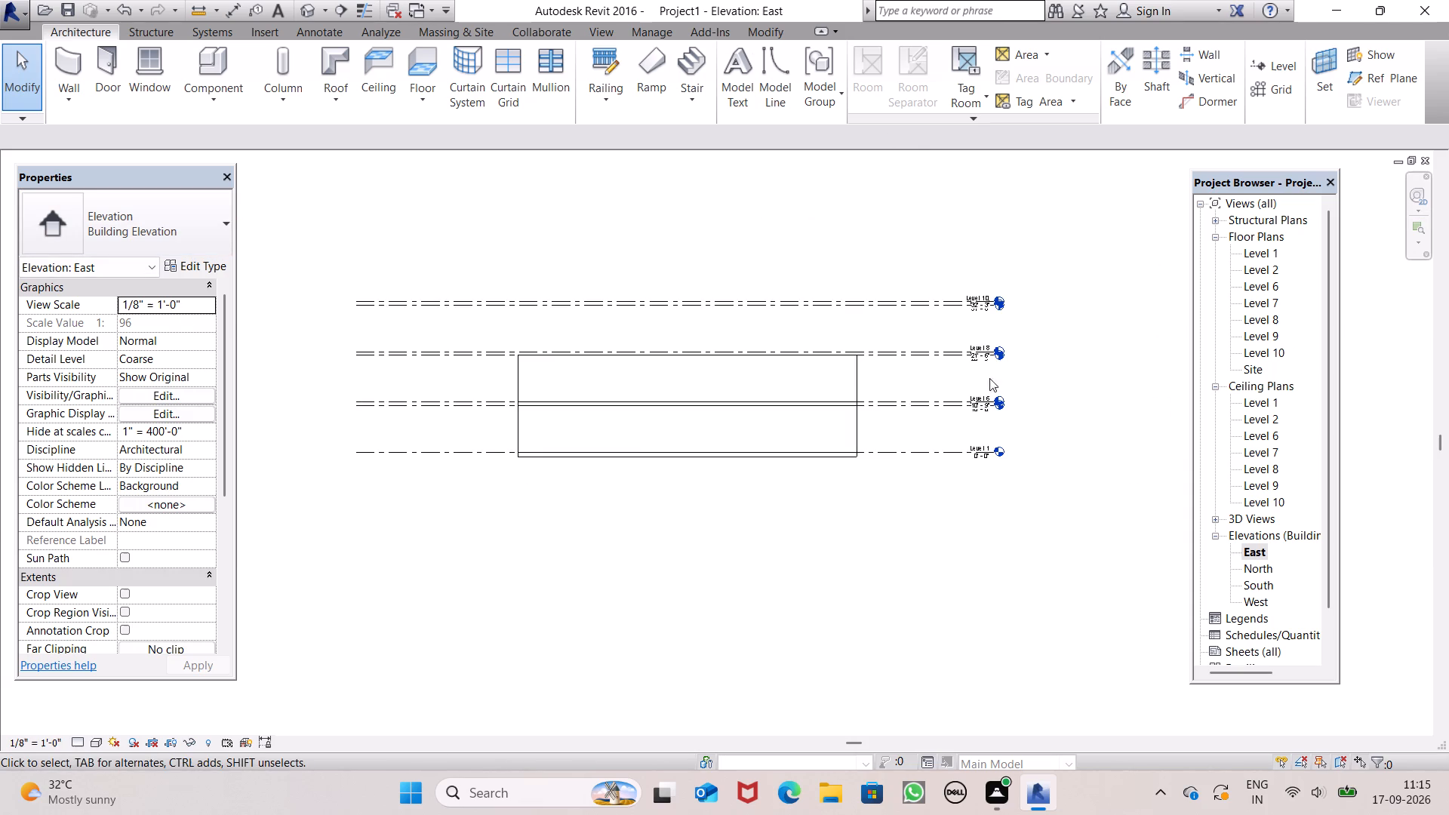
scroll(1021, 351, "up", 7)
scroll(717, 377, "up", 1)
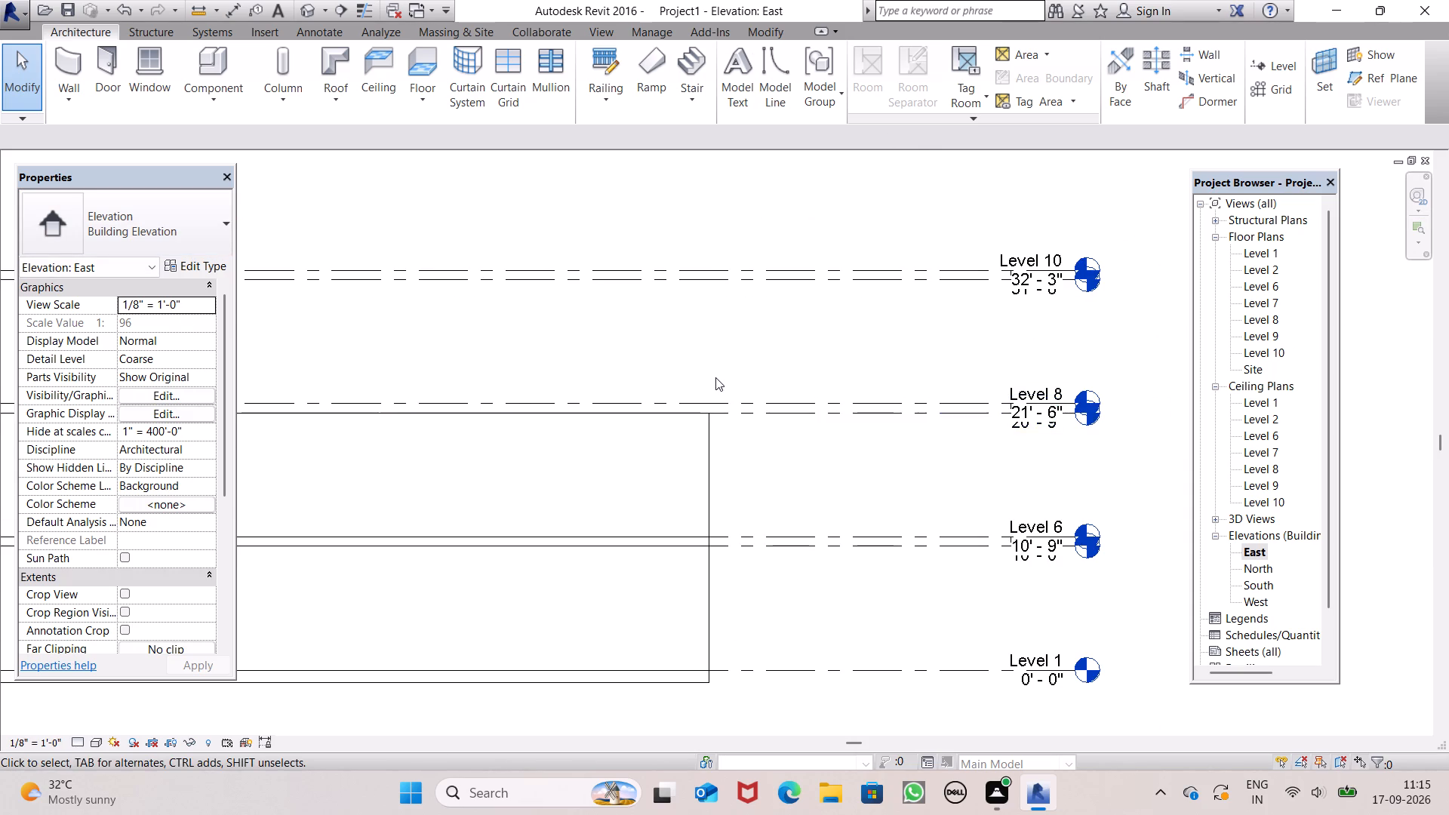
scroll(715, 377, "up", 4)
scroll(747, 392, "down", 3)
scroll(986, 438, "up", 1)
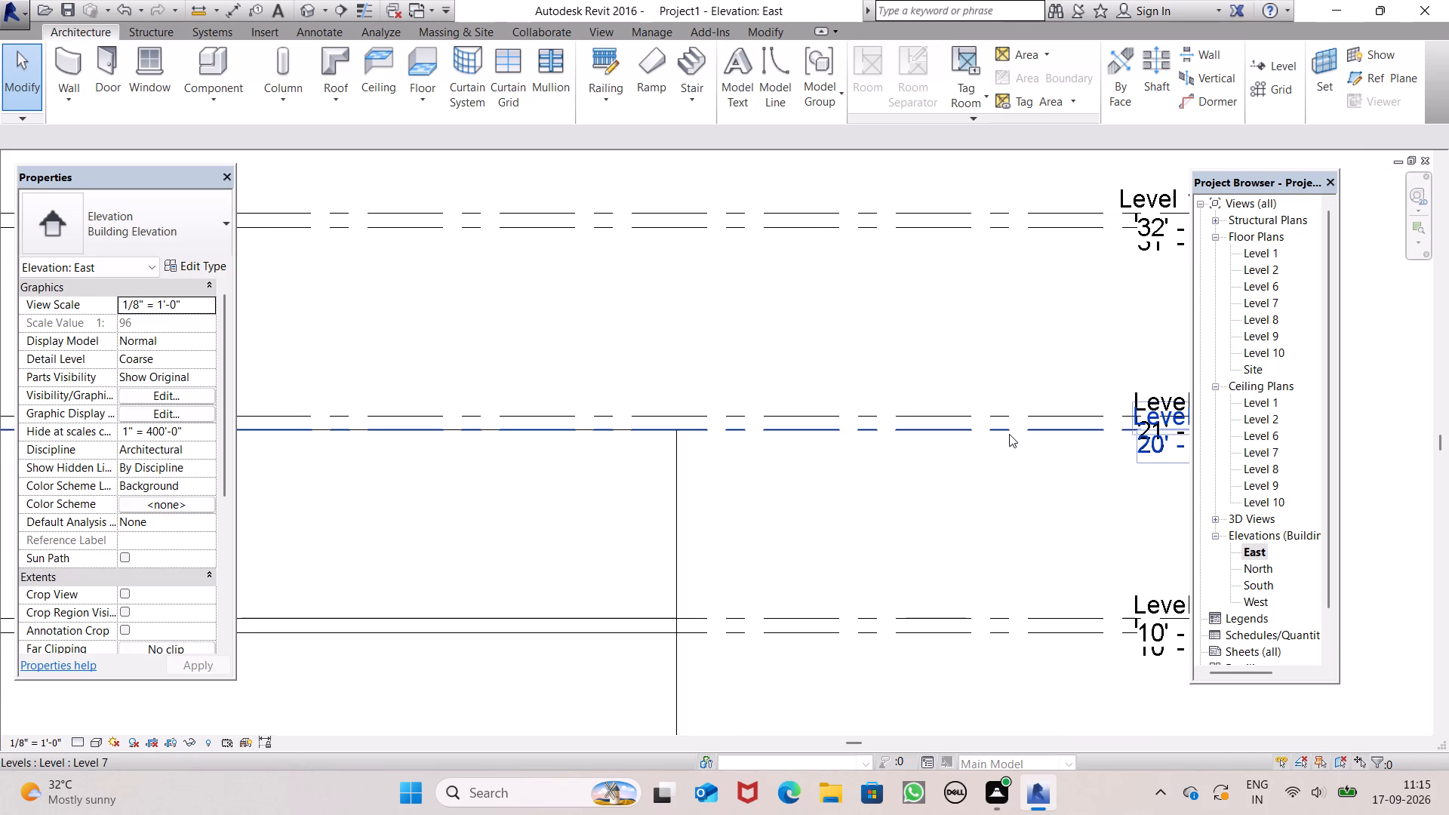
scroll(992, 417, "down", 2)
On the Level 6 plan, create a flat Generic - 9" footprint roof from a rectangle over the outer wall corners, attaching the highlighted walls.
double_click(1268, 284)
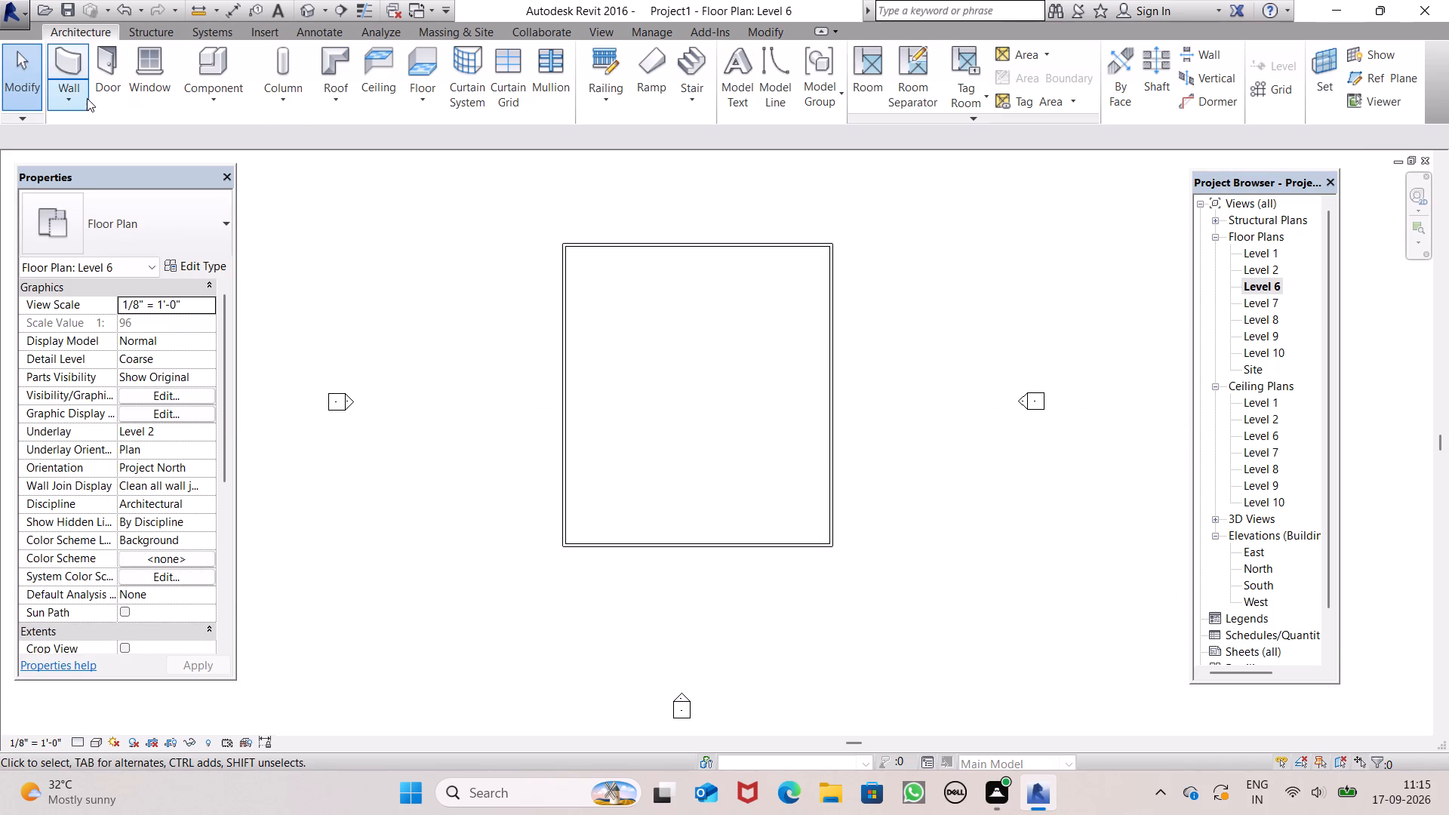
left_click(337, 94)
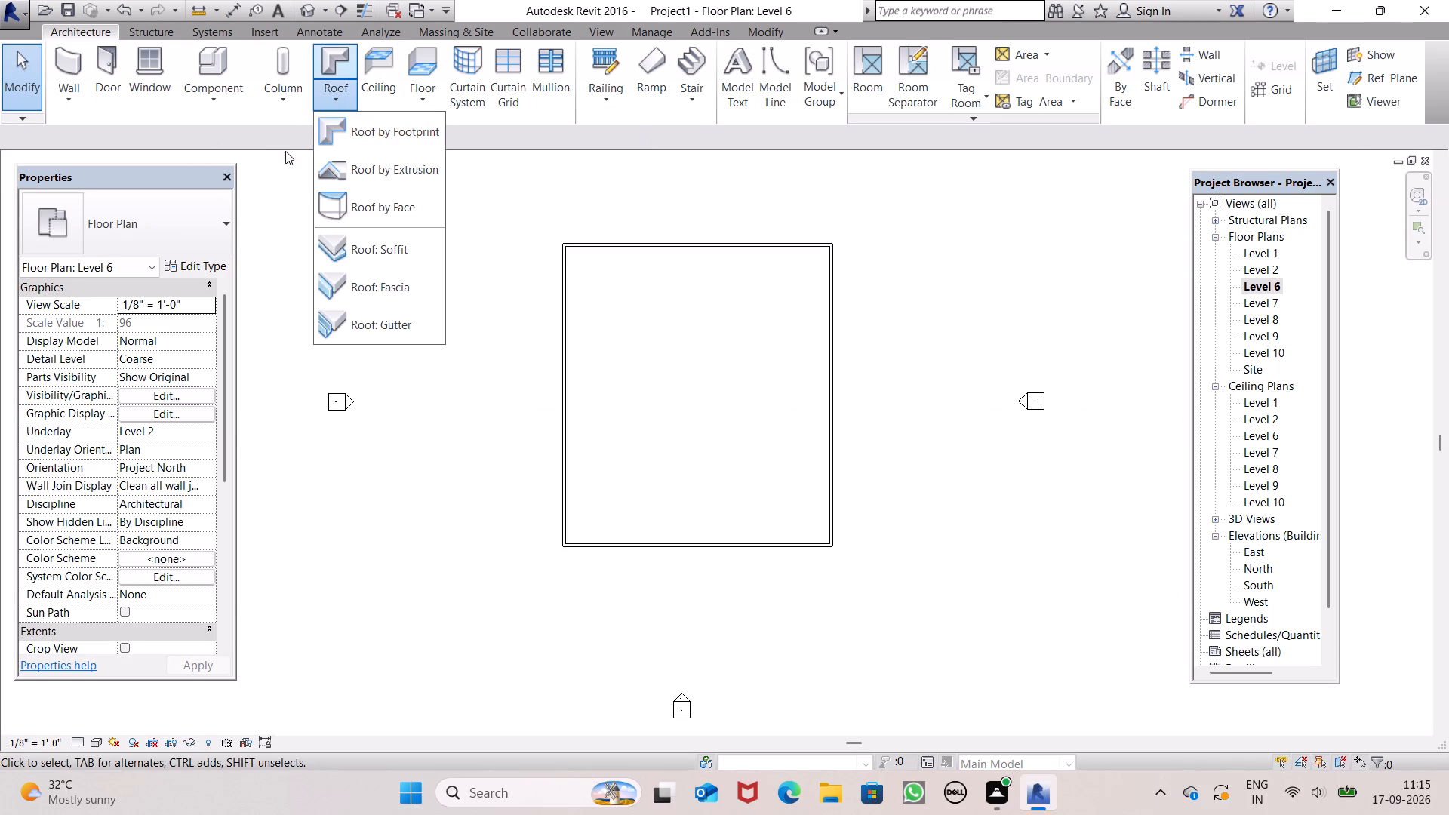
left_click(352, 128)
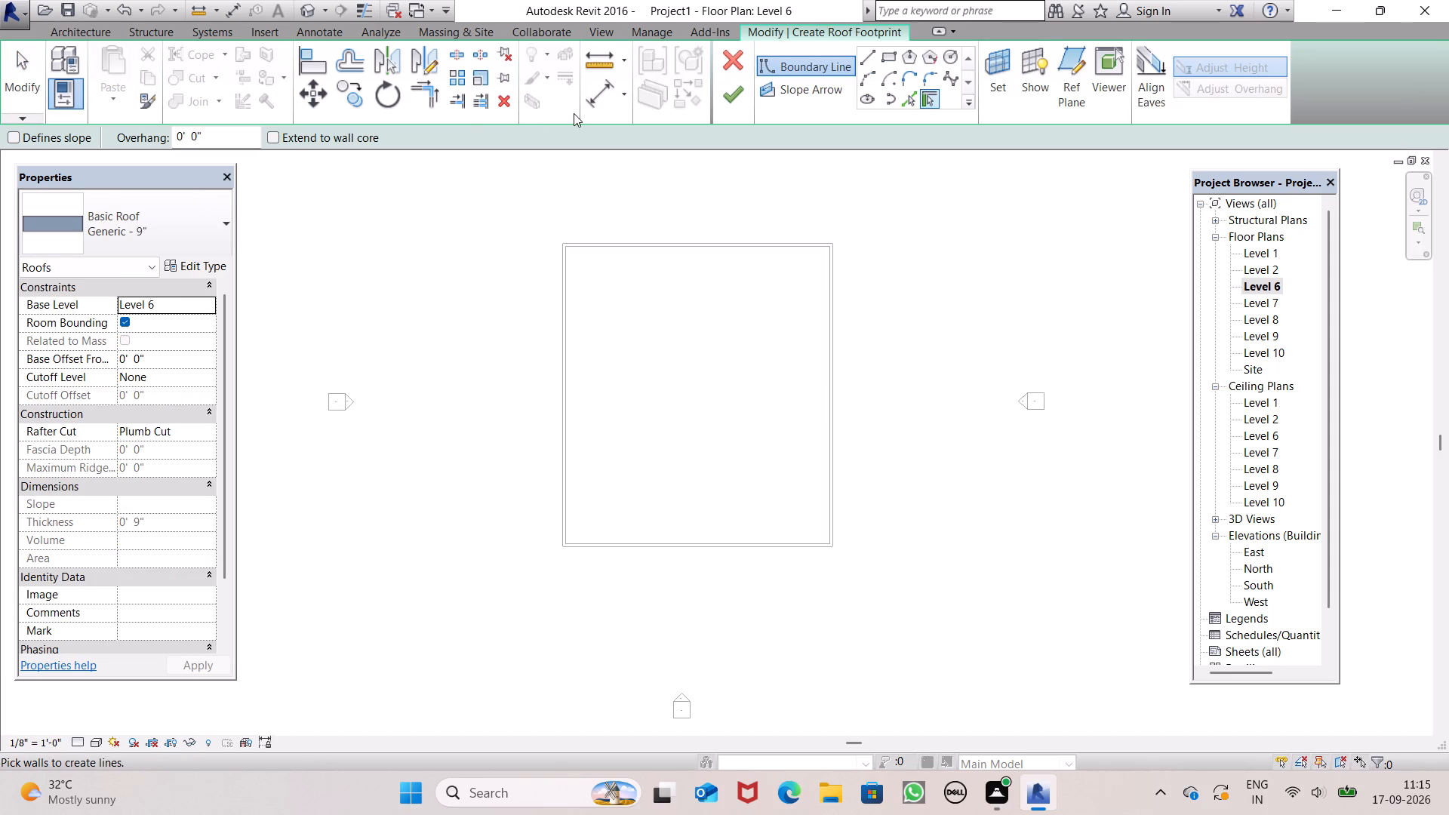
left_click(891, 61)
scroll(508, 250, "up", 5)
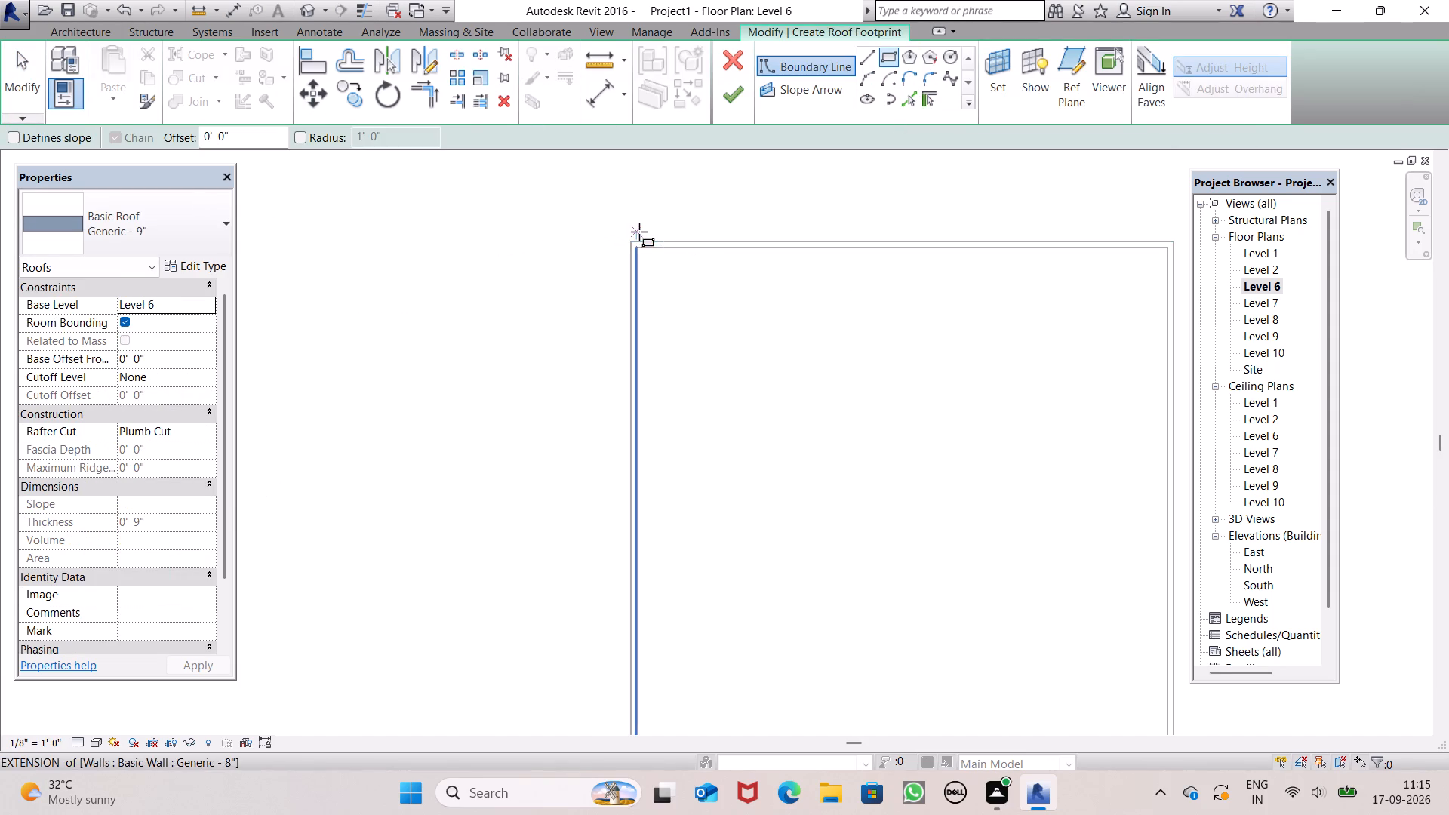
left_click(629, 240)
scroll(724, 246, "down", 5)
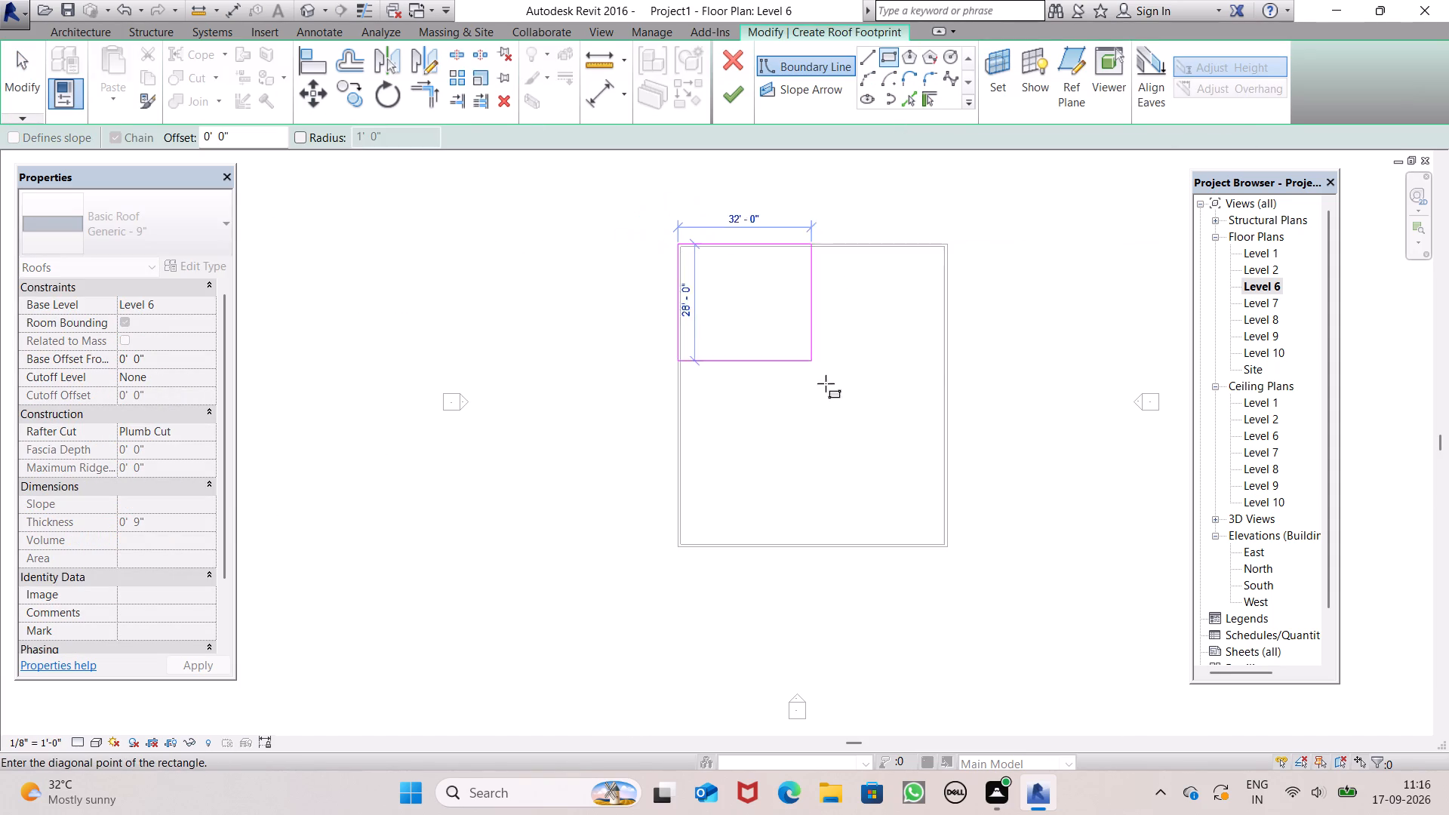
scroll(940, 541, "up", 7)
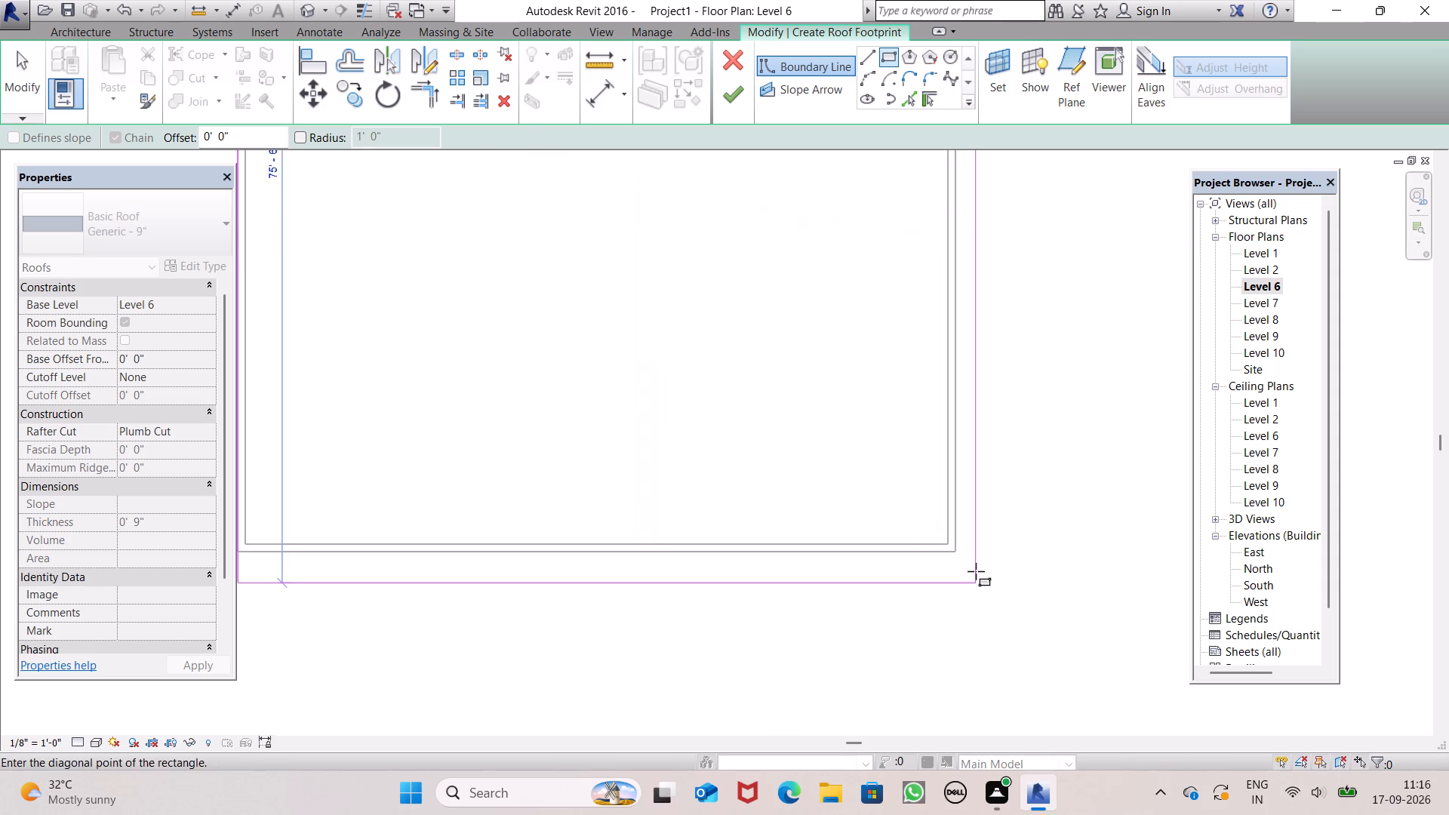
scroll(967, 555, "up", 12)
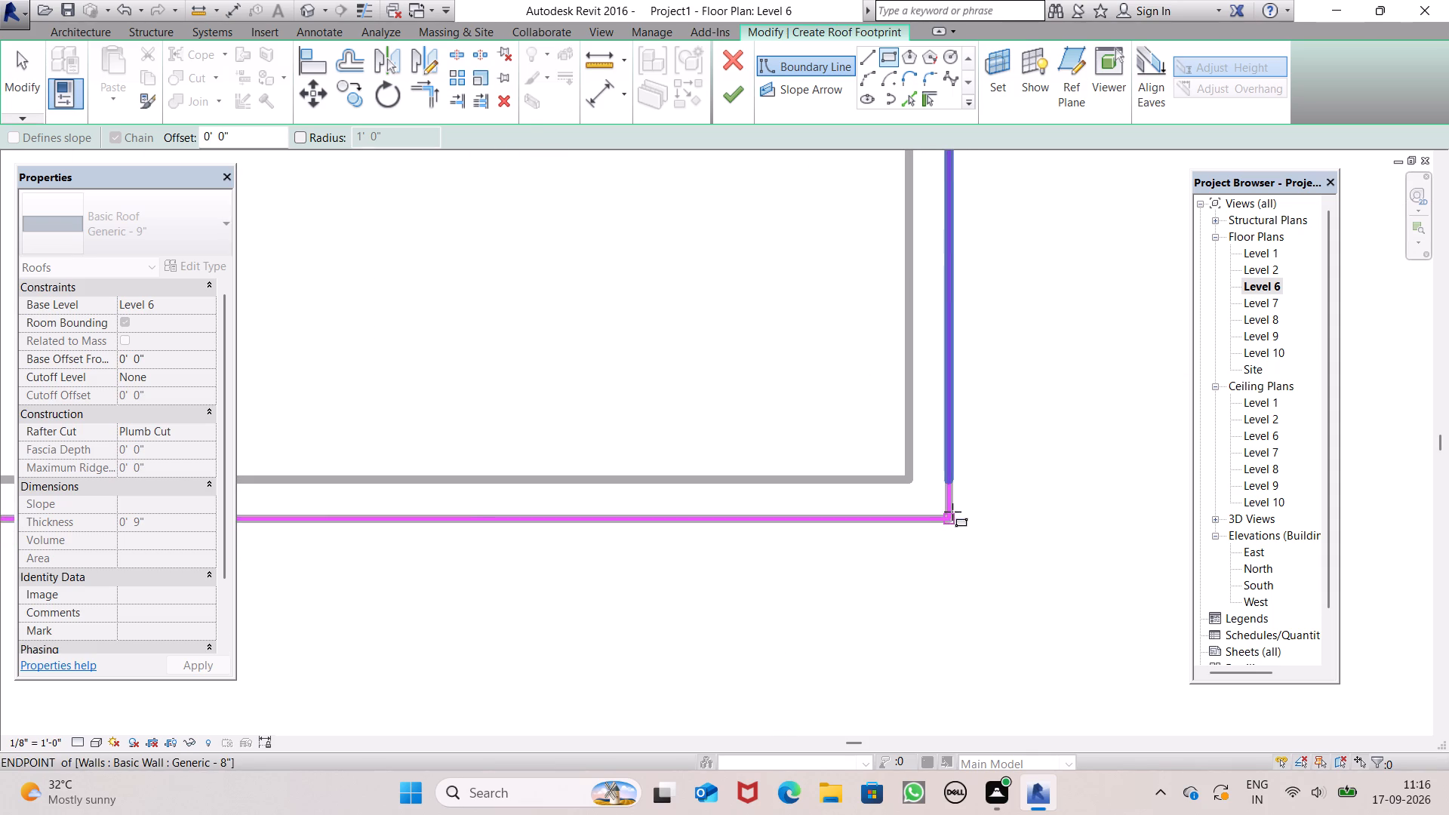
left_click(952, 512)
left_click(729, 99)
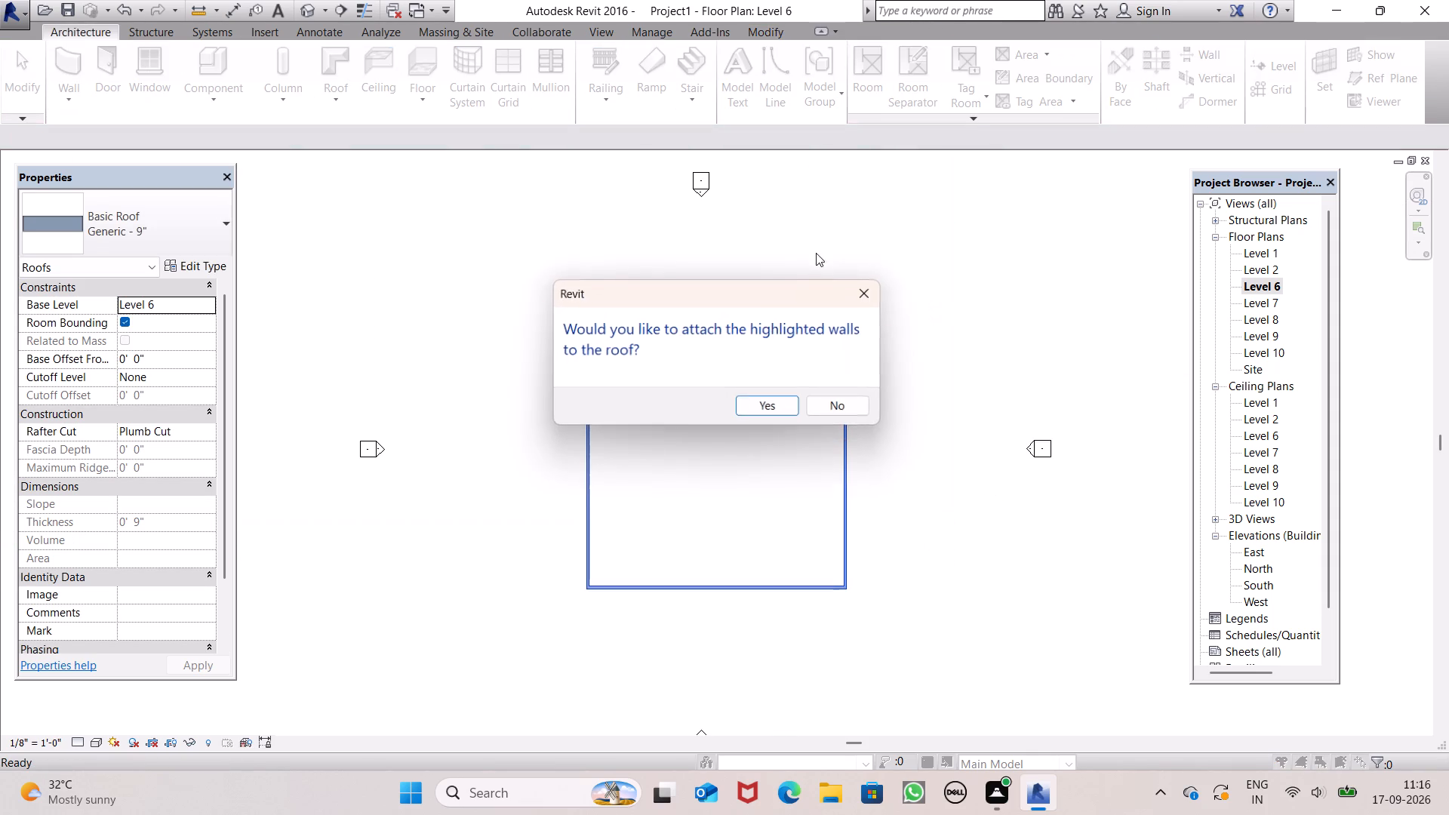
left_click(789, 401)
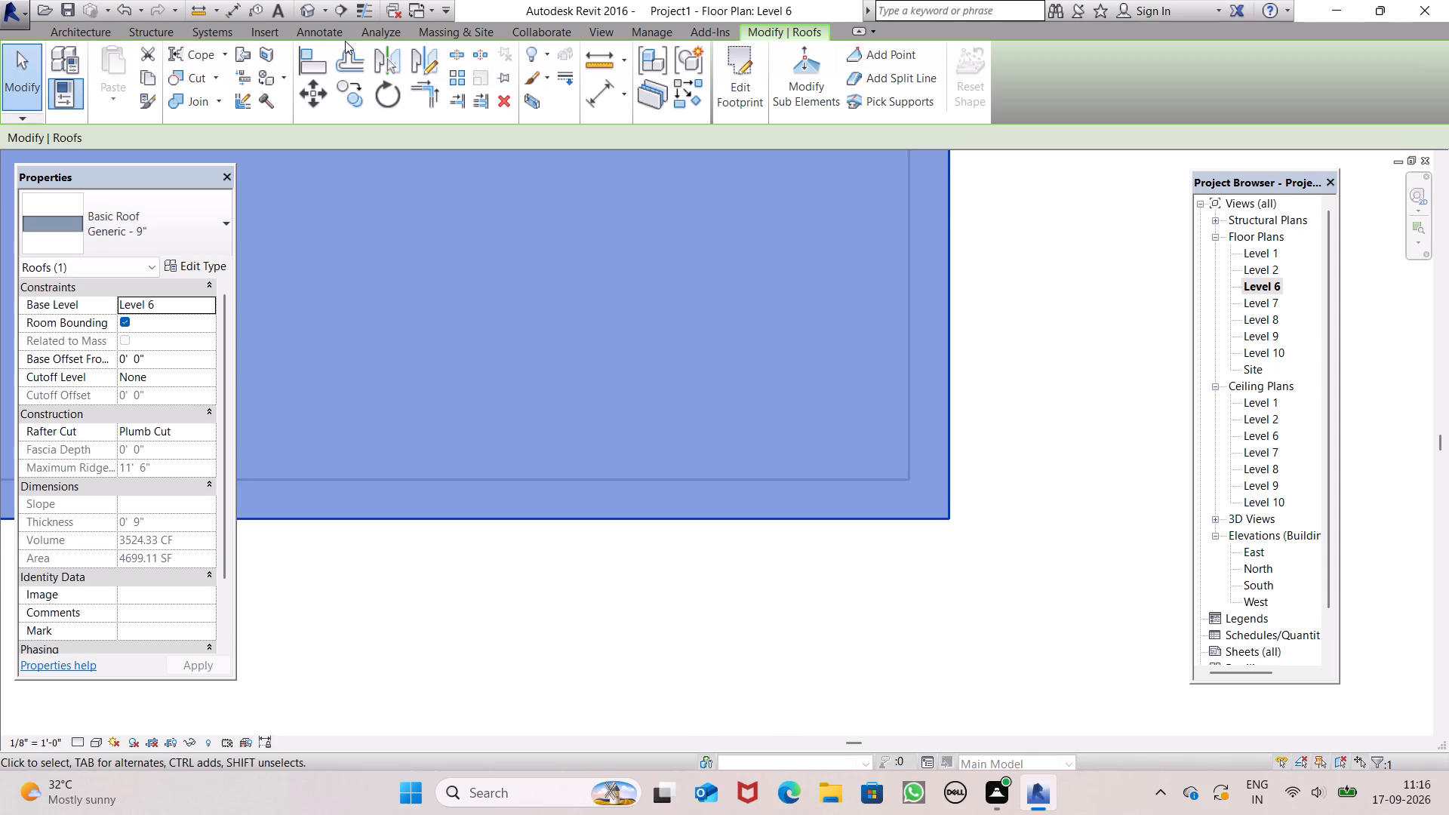
Examine the new roof in 3D and in the East elevation, comparing its position with the walls and level lines.
left_click(309, 5)
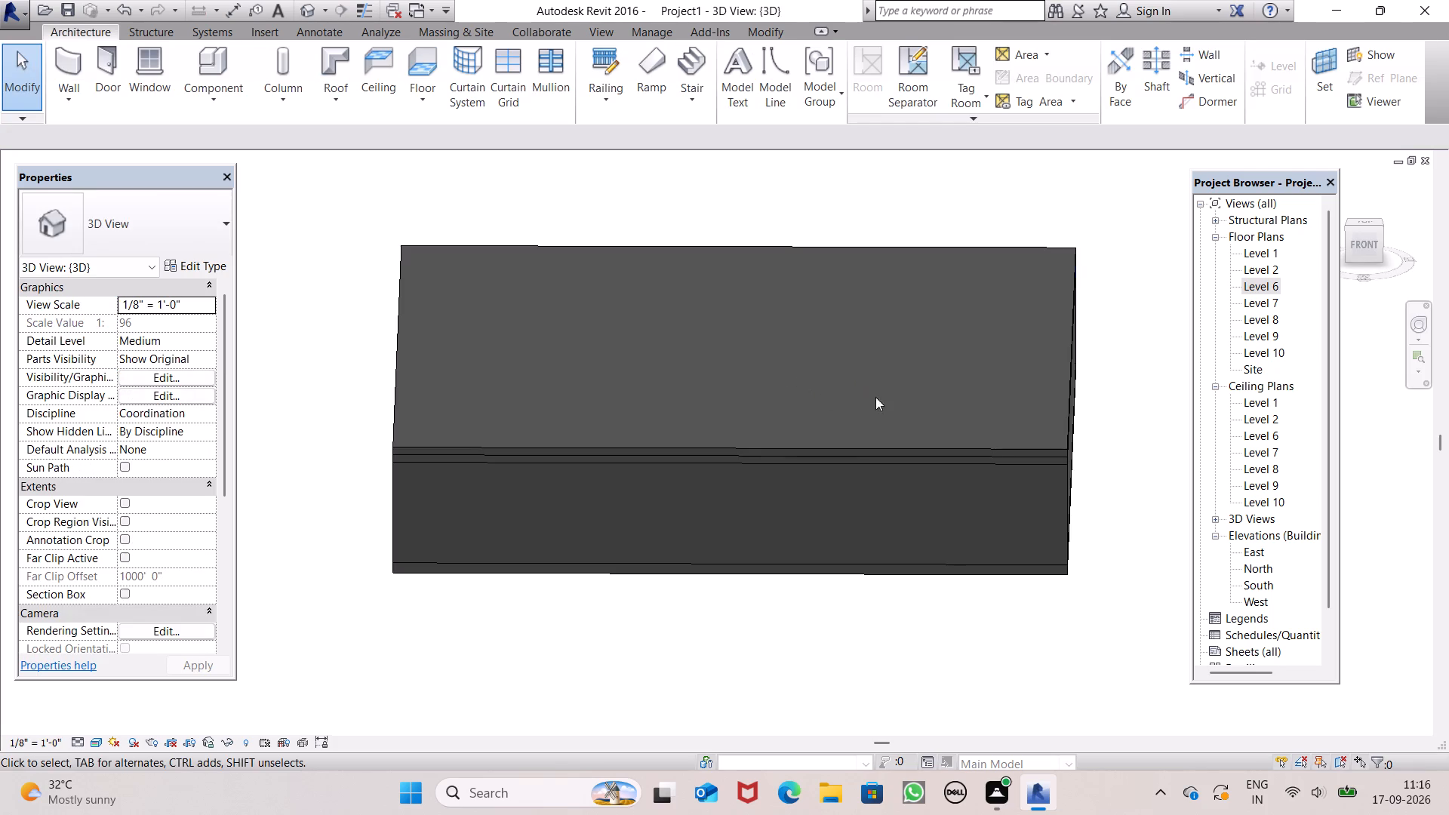
scroll(1071, 440, "up", 6)
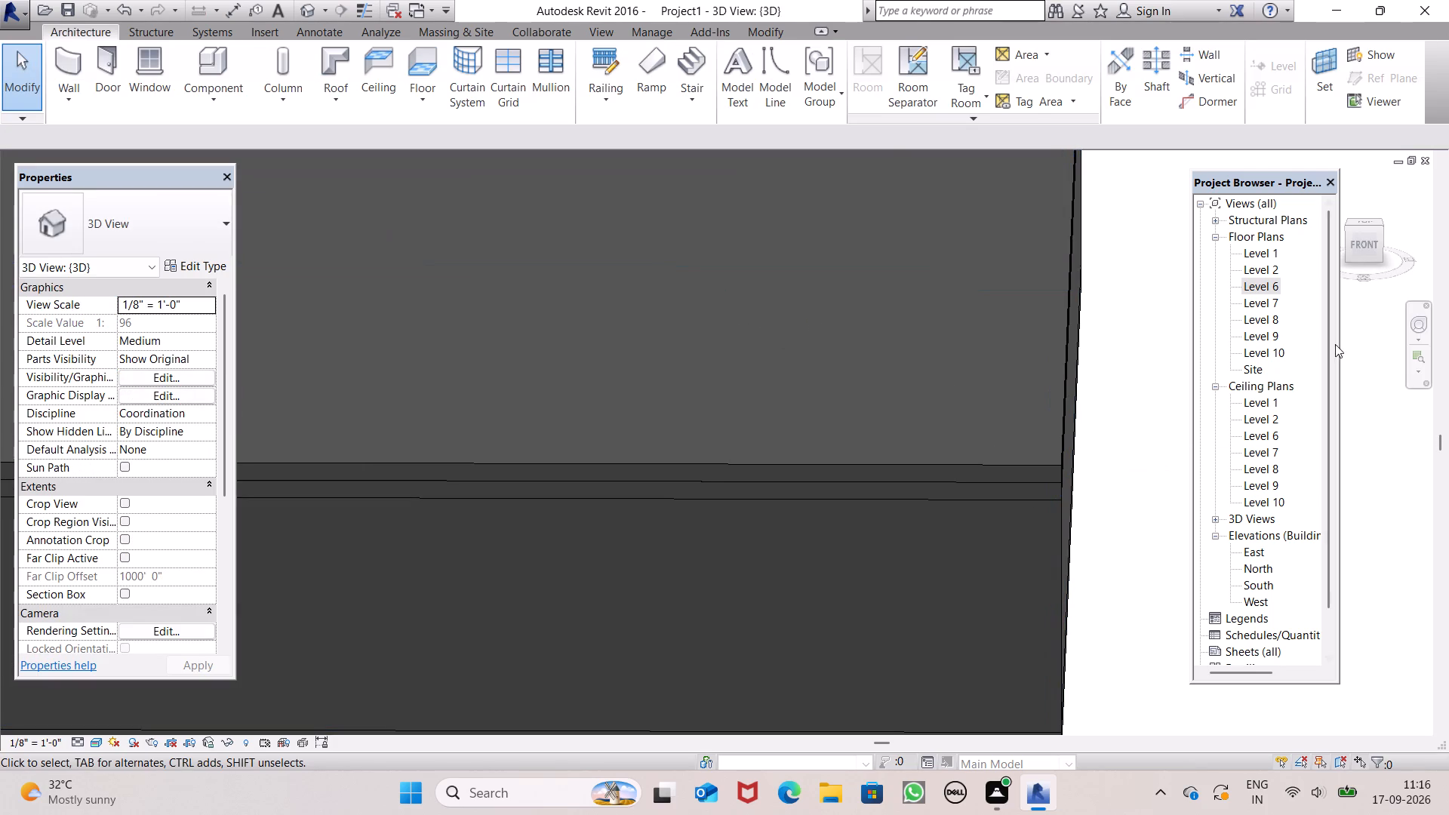
double_click(1248, 552)
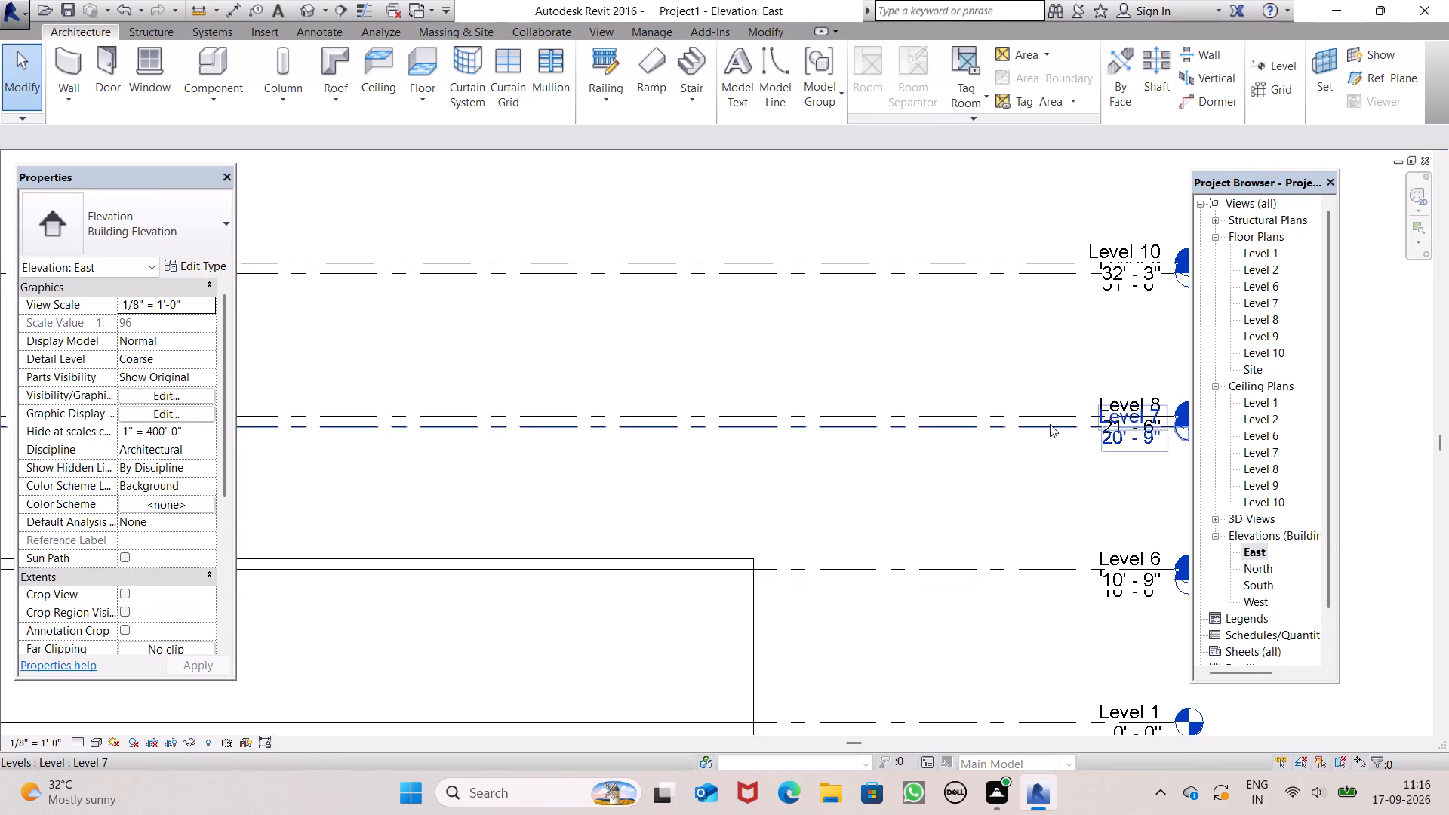
scroll(1003, 392, "down", 5)
scroll(924, 508, "up", 3)
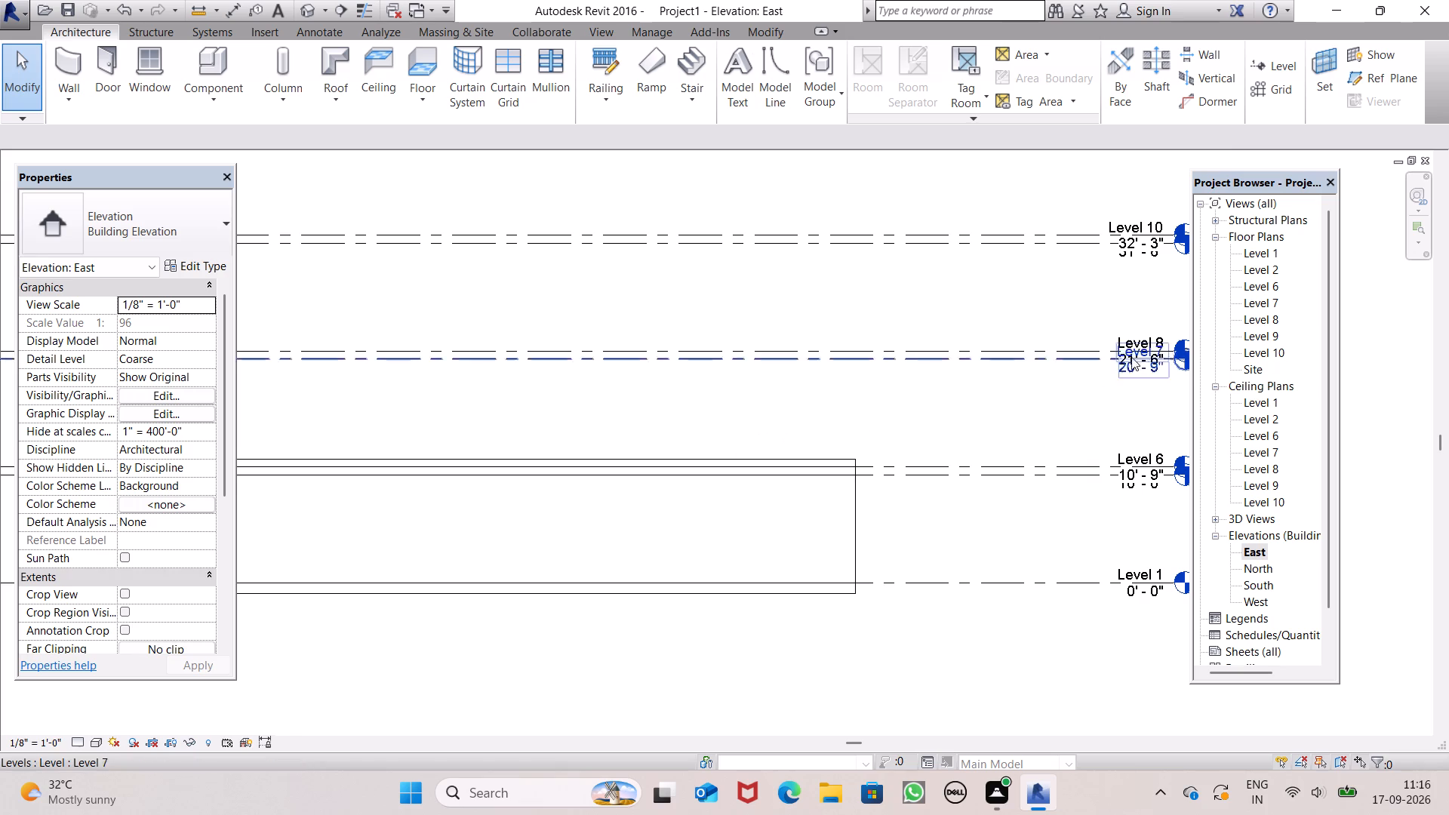
scroll(1151, 343, "up", 7)
scroll(1044, 355, "down", 10)
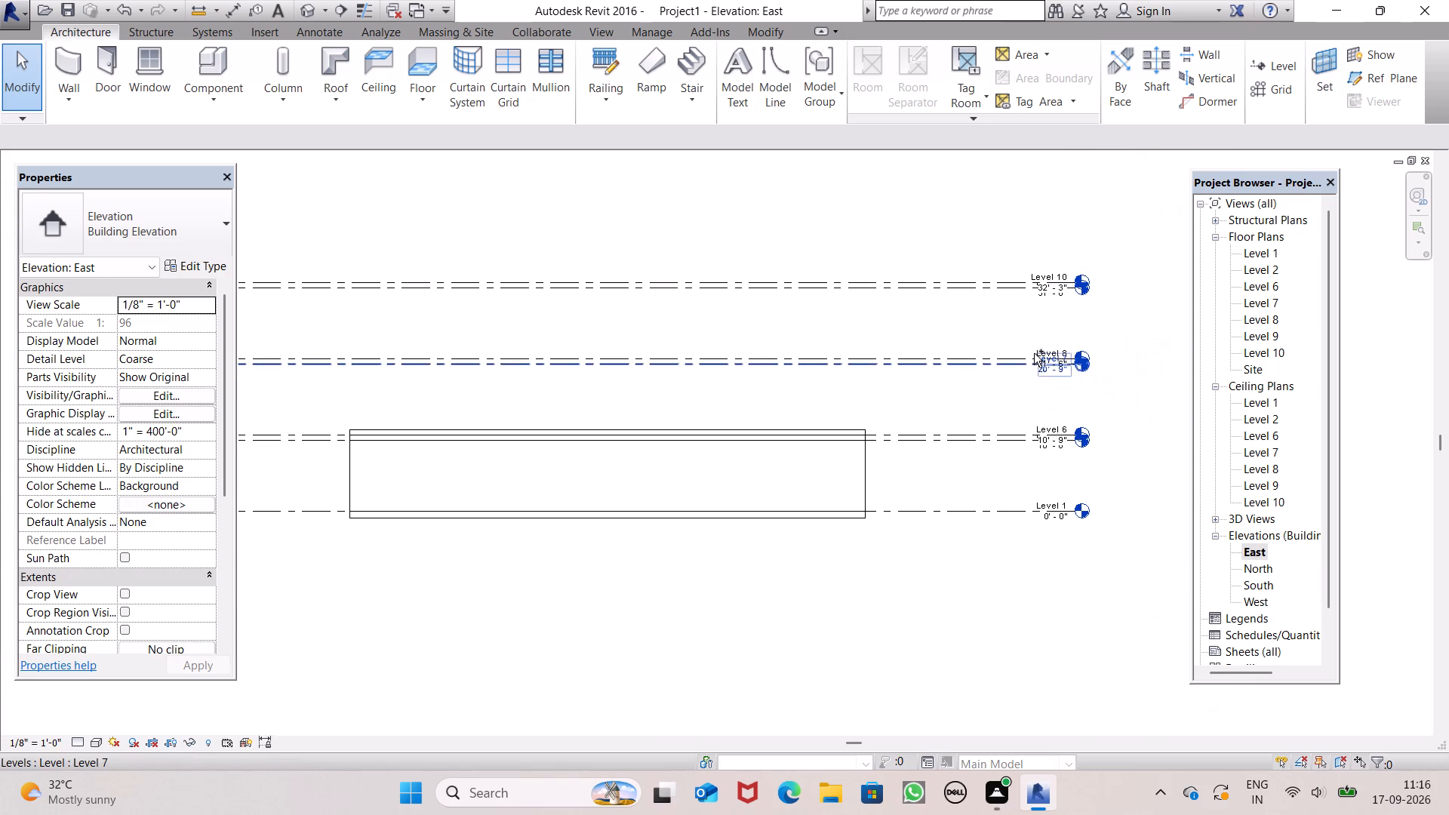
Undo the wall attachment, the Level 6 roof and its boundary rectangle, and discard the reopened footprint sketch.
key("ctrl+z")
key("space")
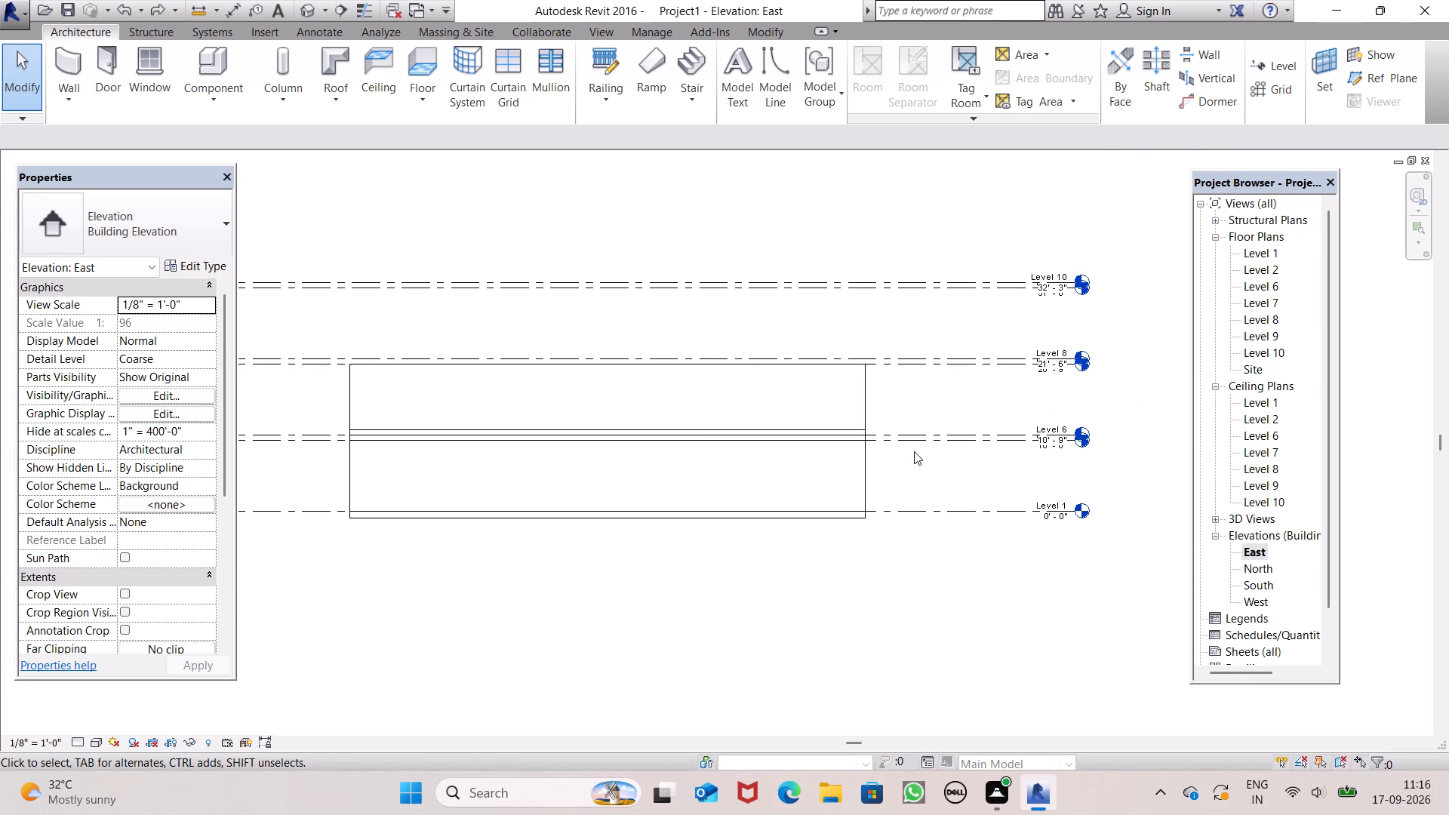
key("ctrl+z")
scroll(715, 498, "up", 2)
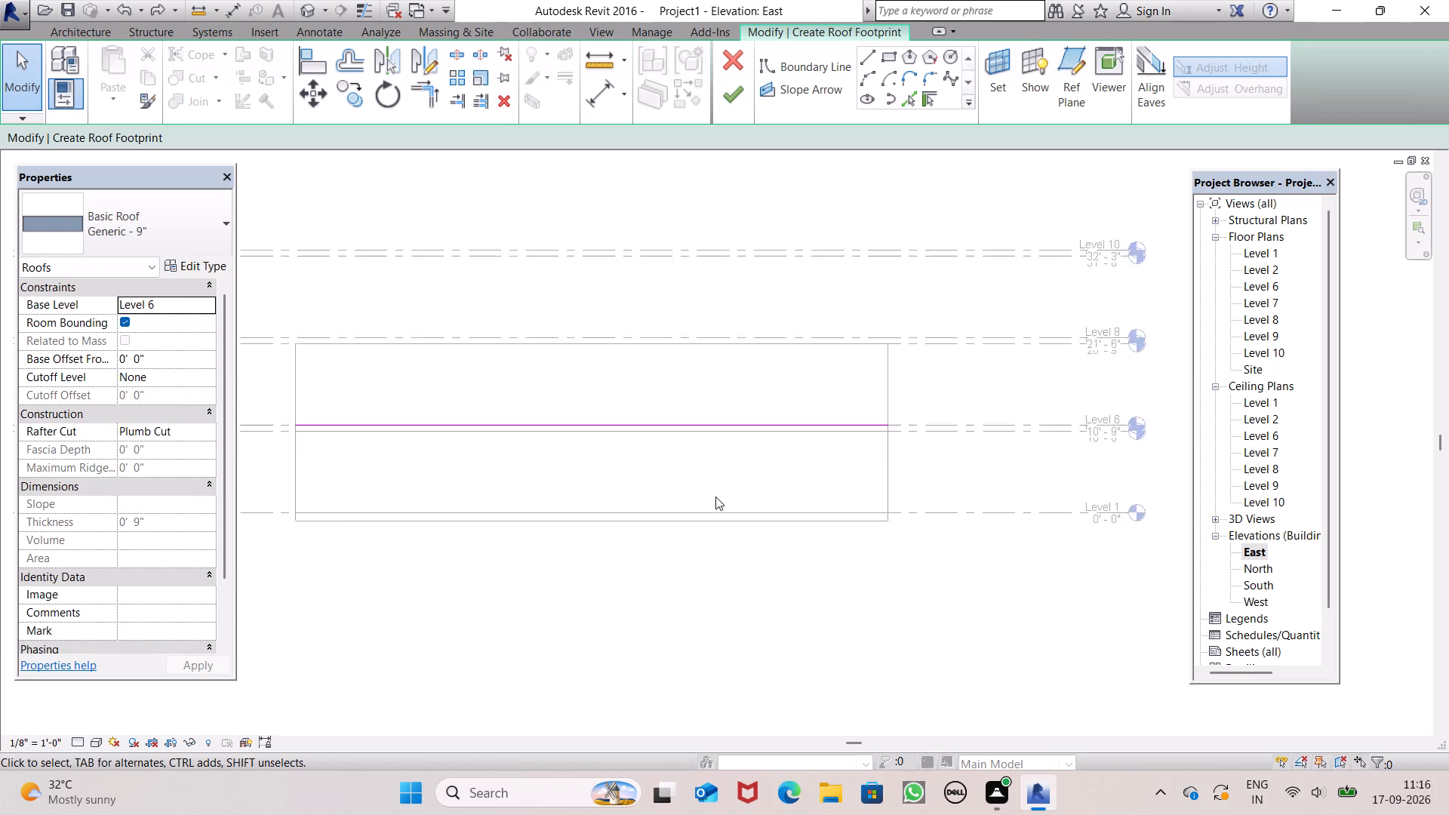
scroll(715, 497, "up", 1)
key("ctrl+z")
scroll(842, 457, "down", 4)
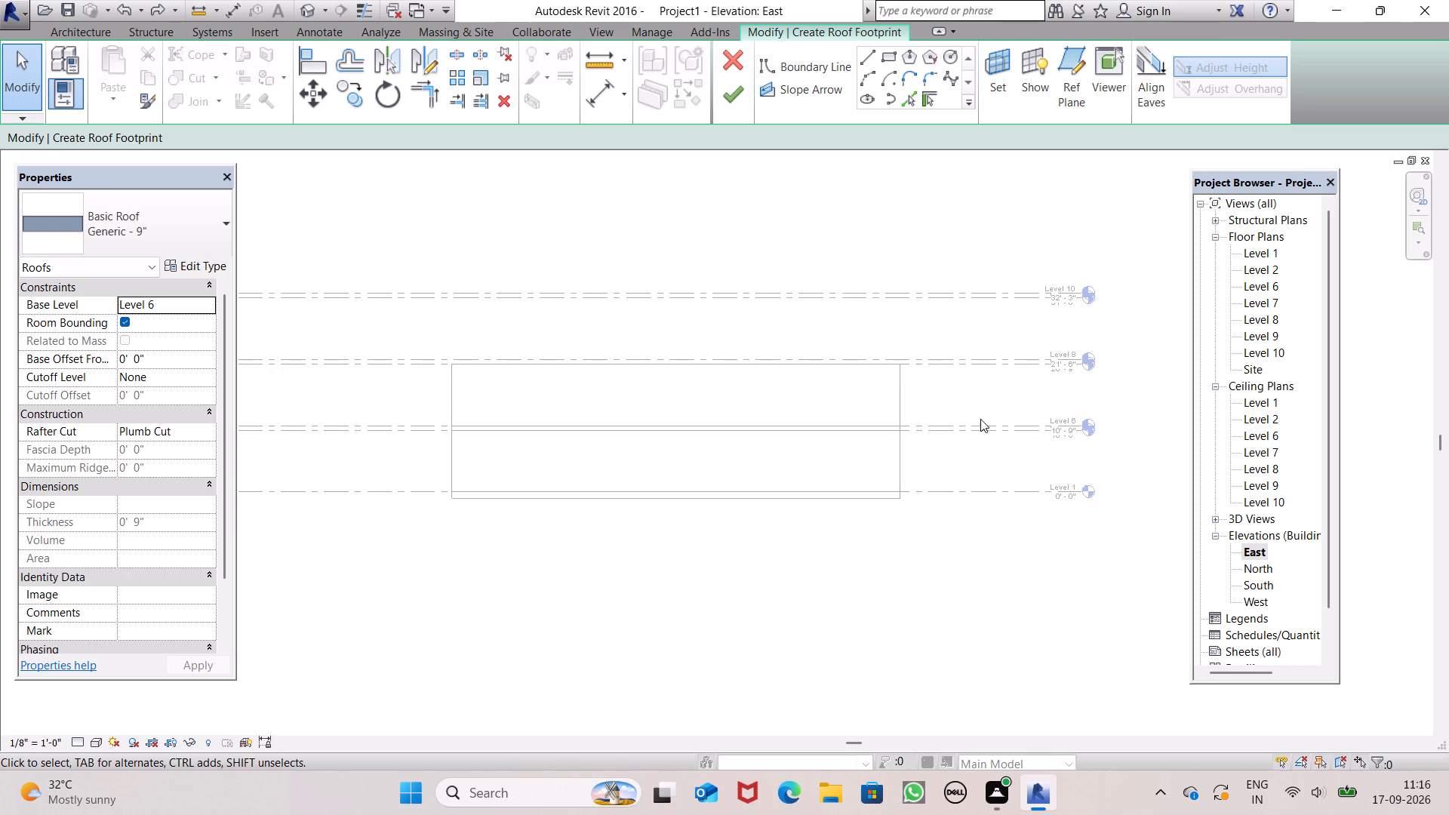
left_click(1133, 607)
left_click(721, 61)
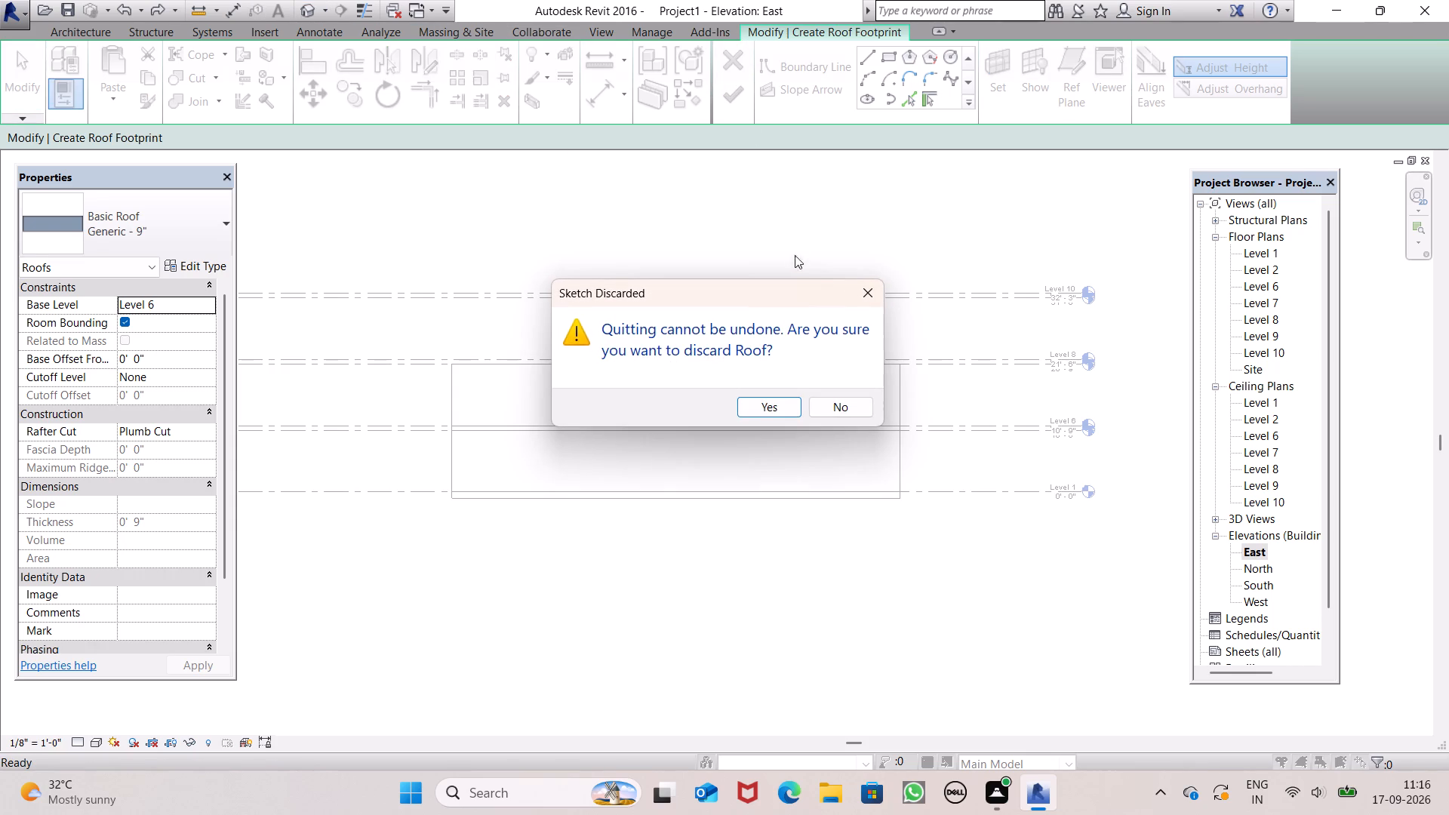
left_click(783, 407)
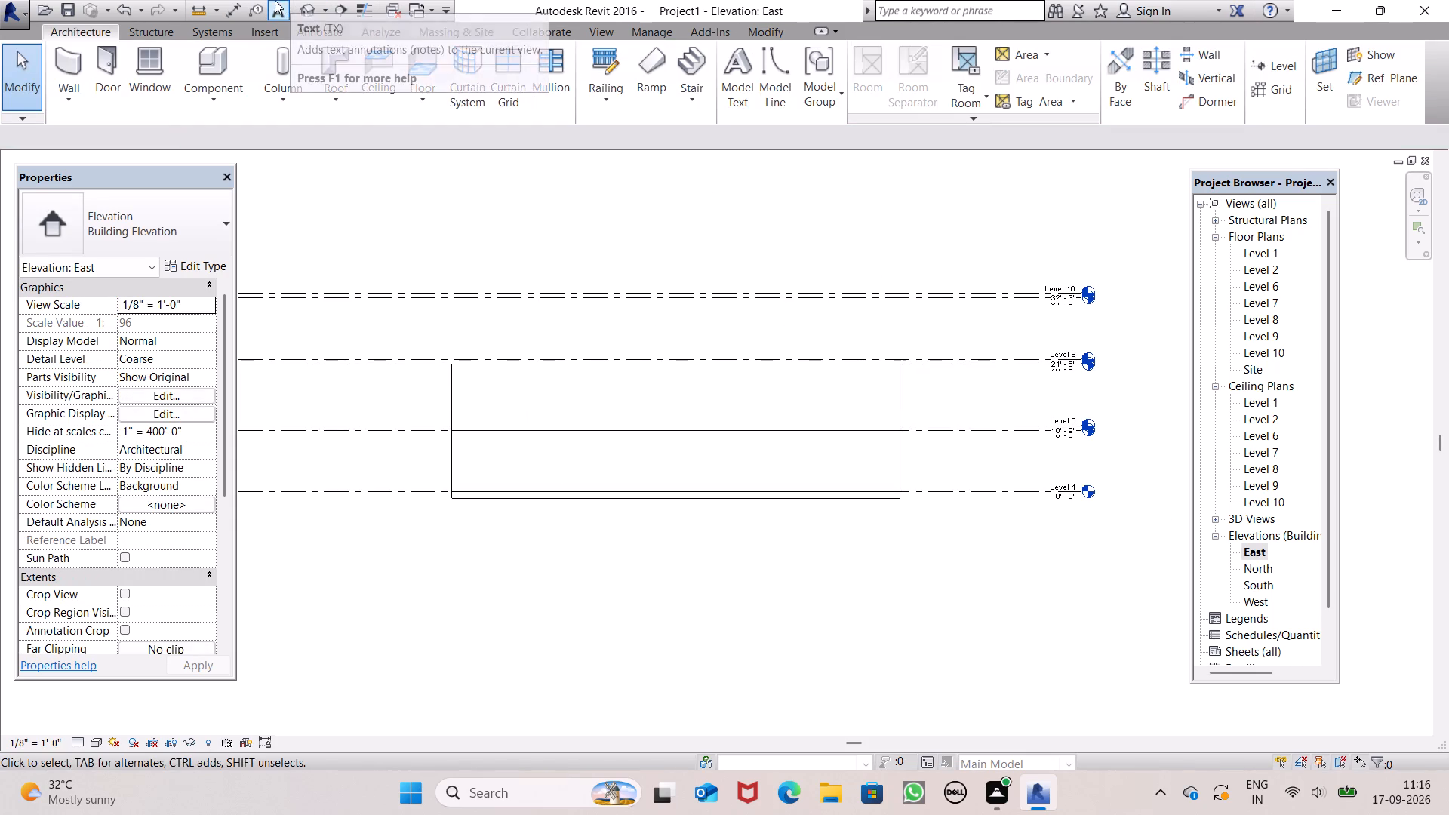
Check the upper-storey walls in the 3D view.
left_click(306, 2)
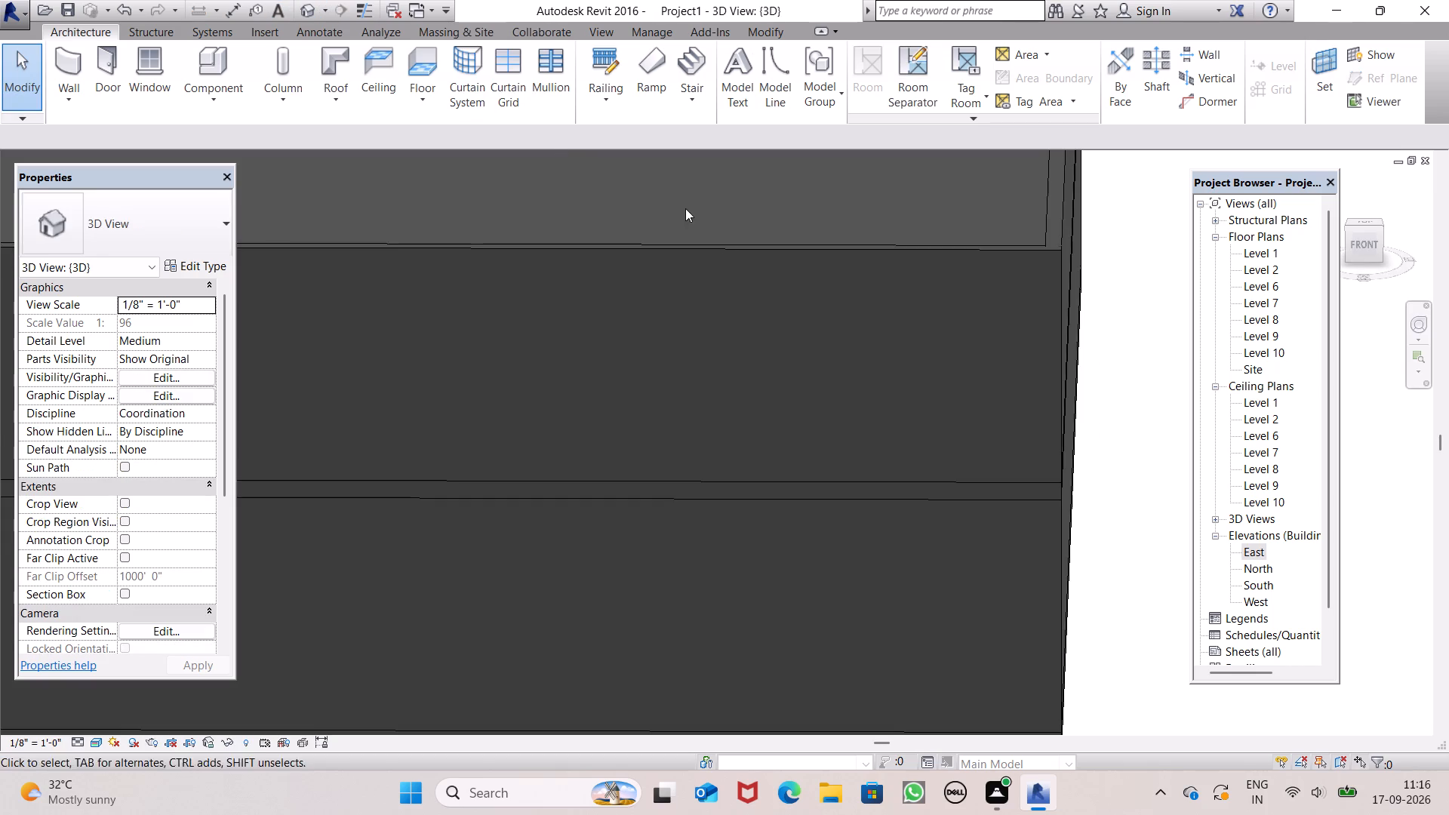
scroll(809, 296, "down", 6)
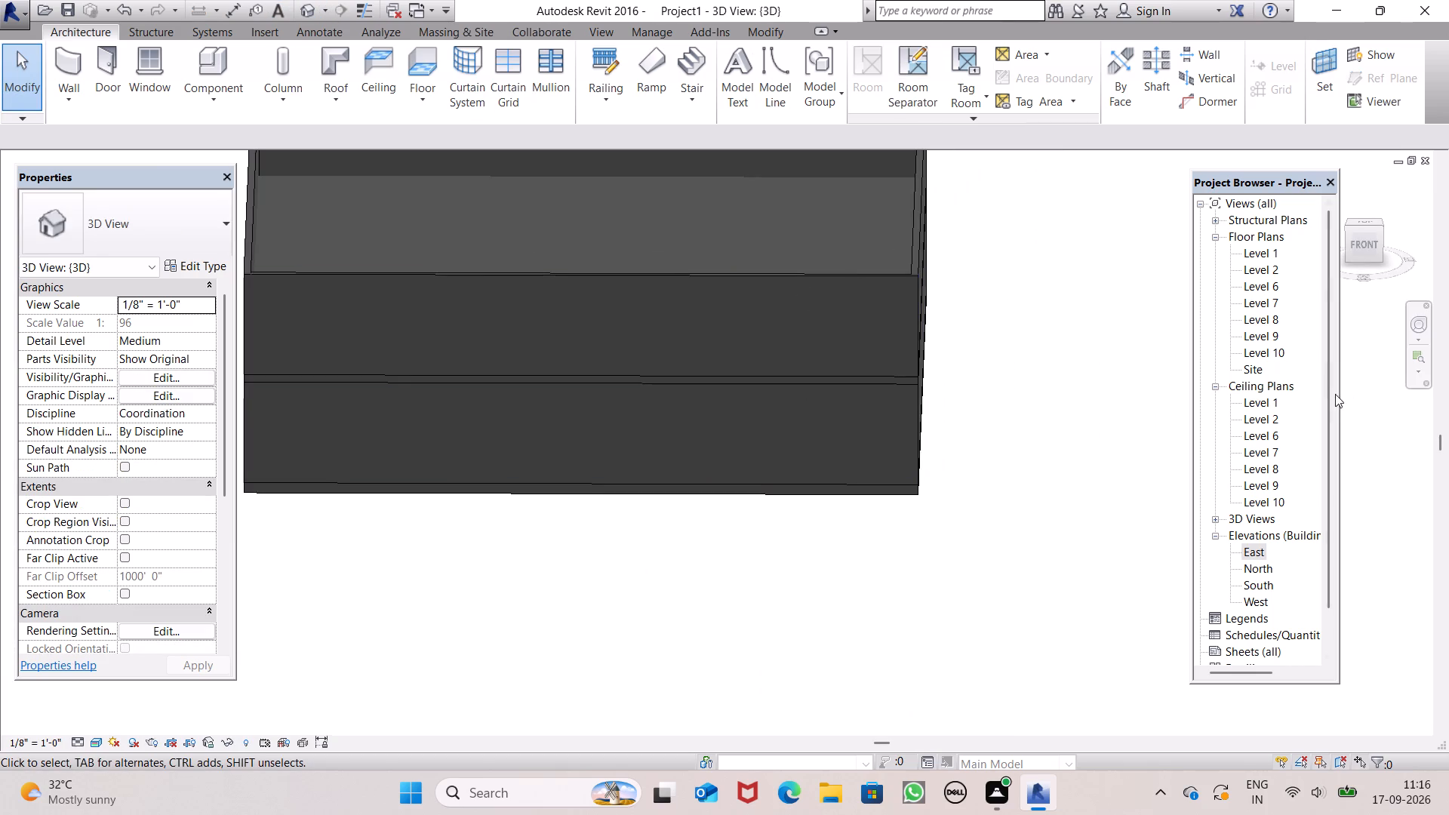
On the Level 7 plan, create a flat Generic - 9" footprint roof with base level Level 8 from a rectangle over the outer wall corners.
double_click(1258, 317)
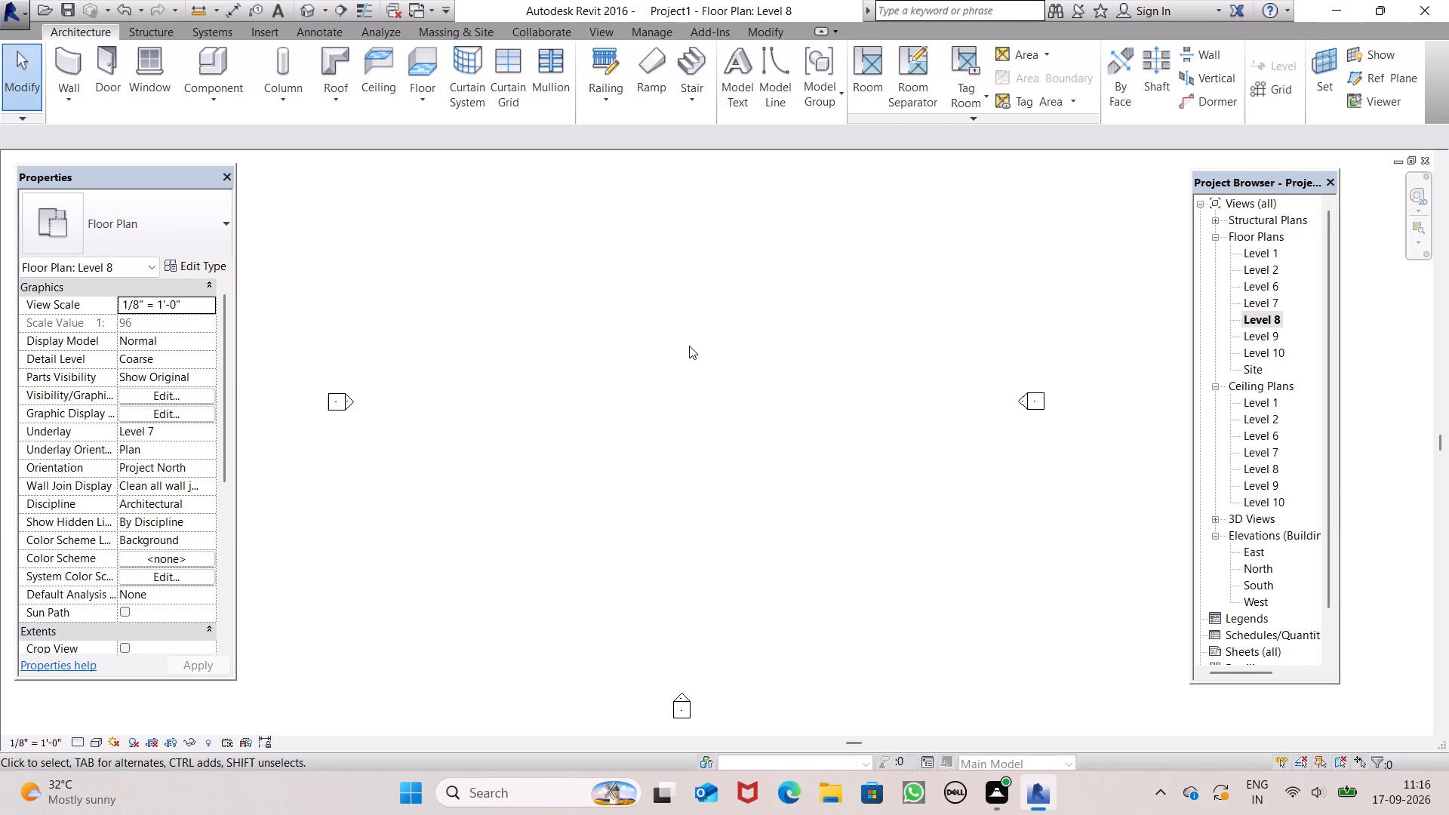
scroll(694, 347, "down", 3)
double_click(1269, 296)
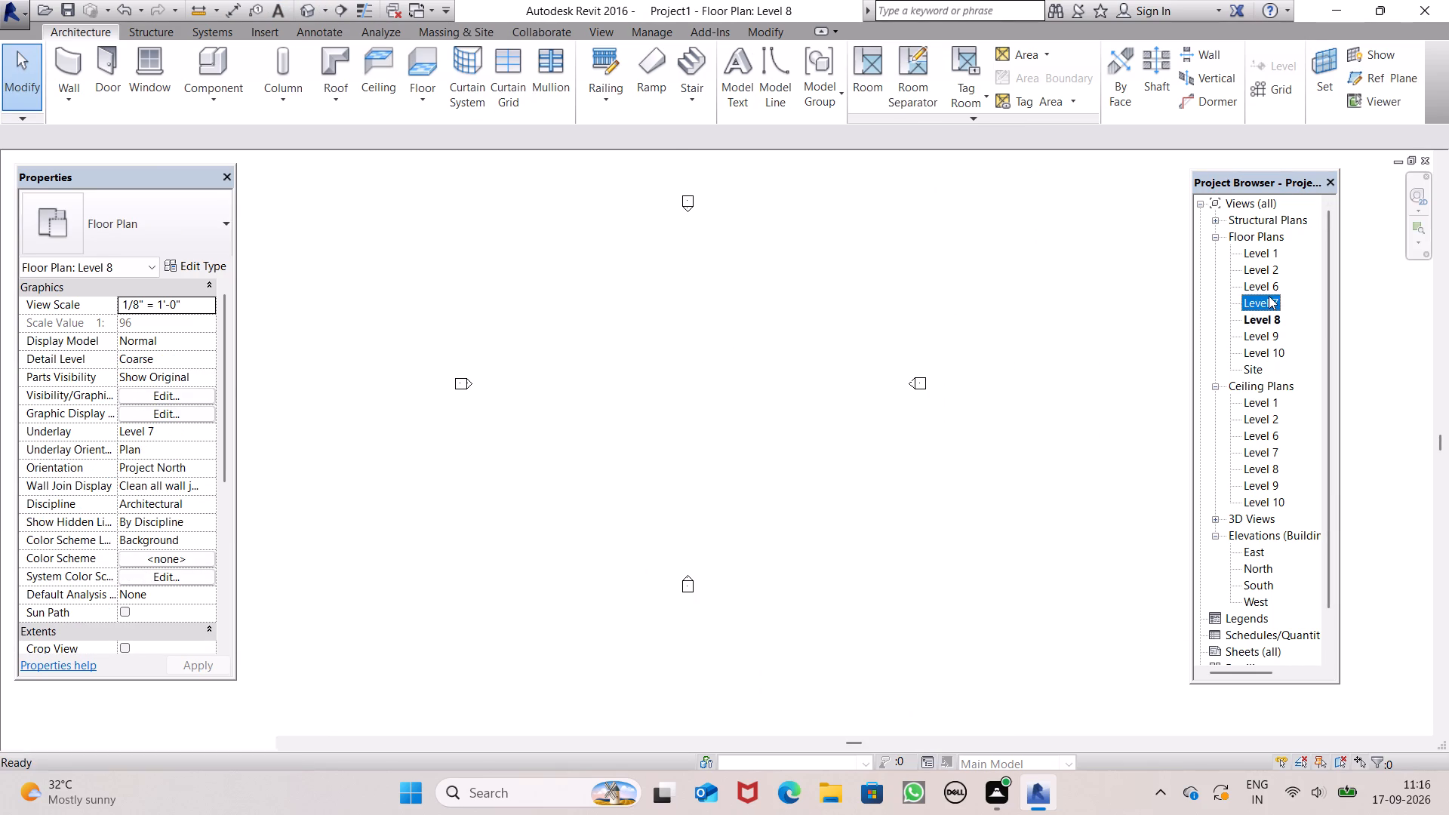
scroll(781, 374, "down", 1)
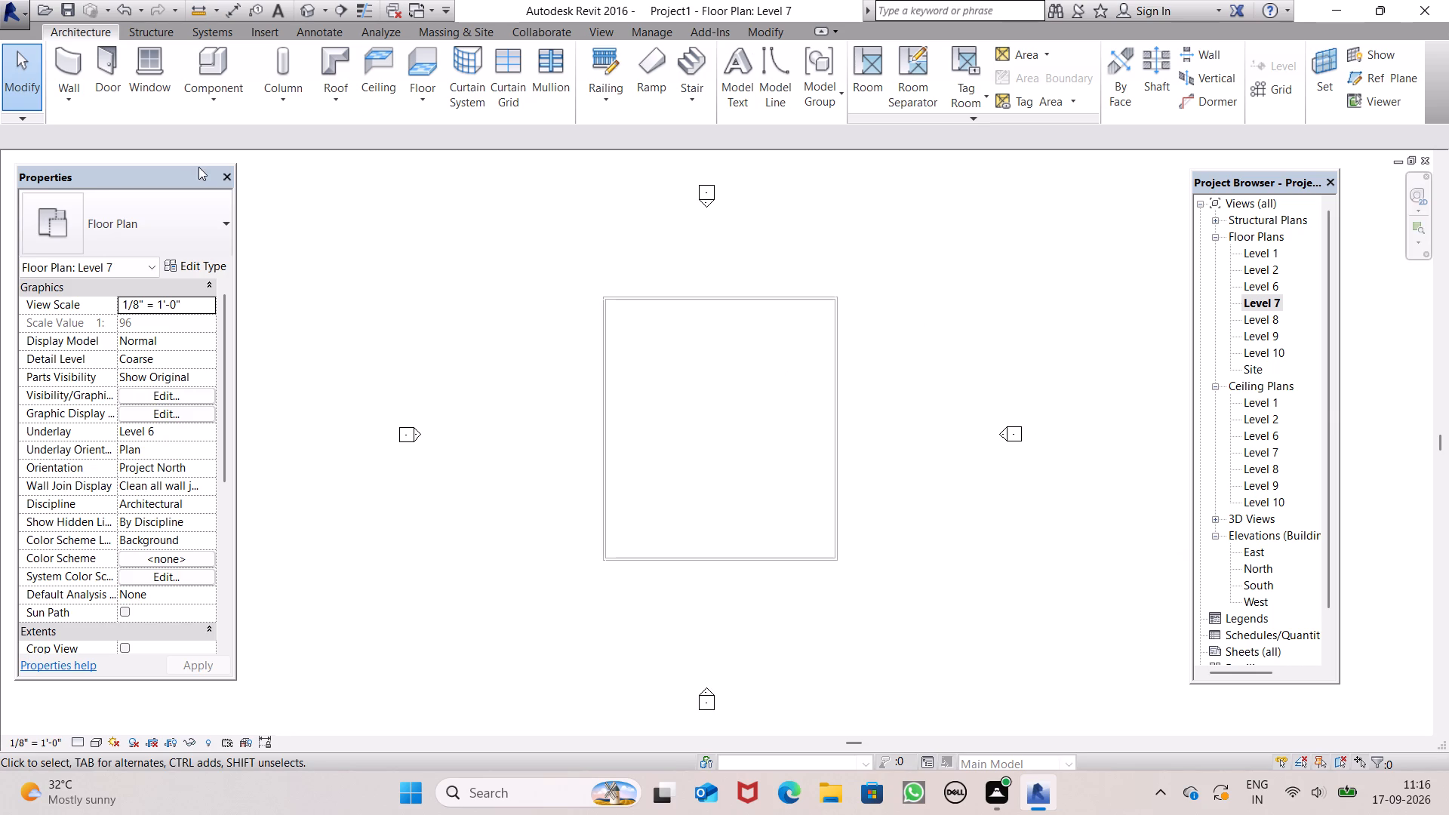
left_click(58, 99)
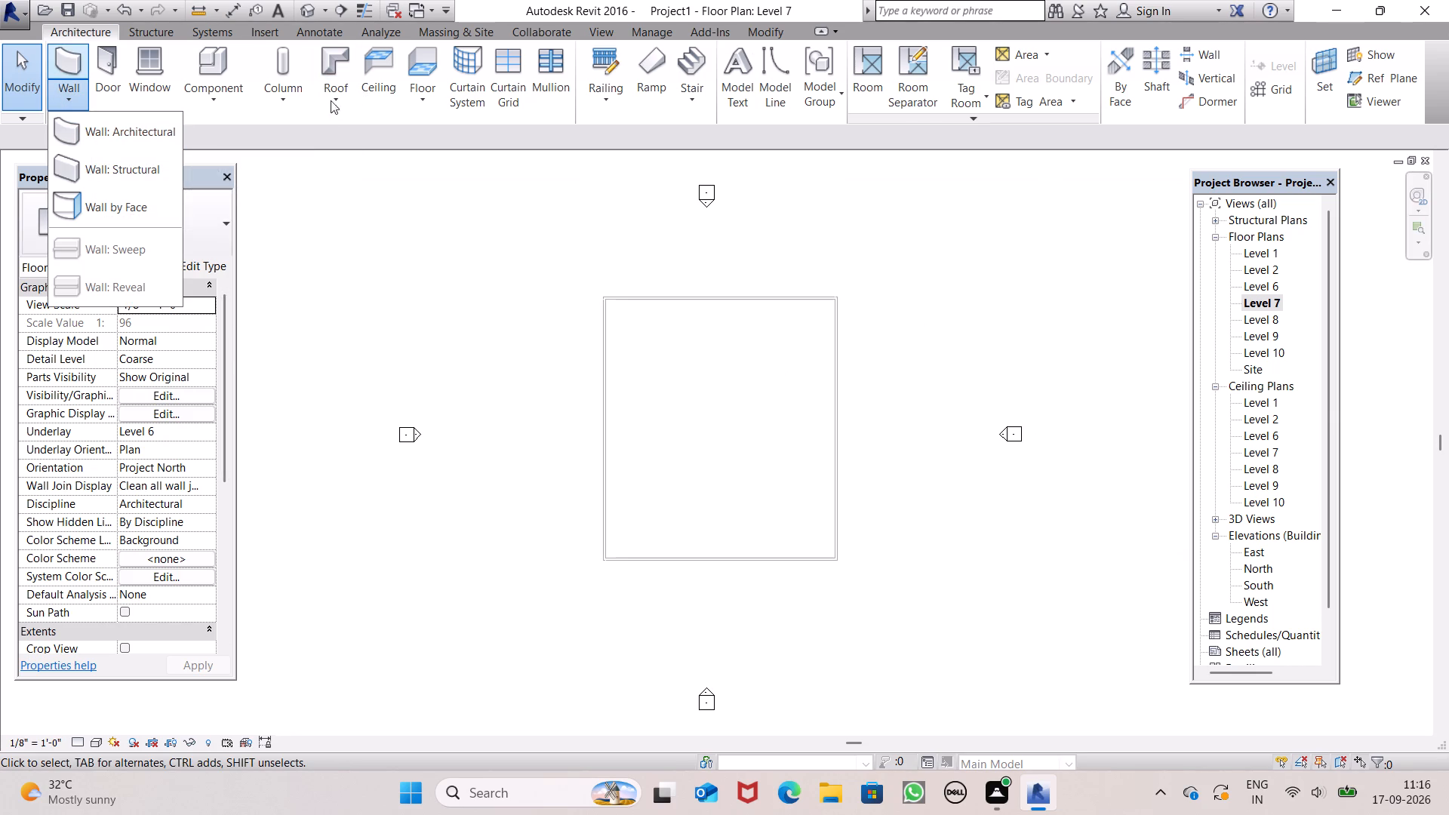
left_click(340, 98)
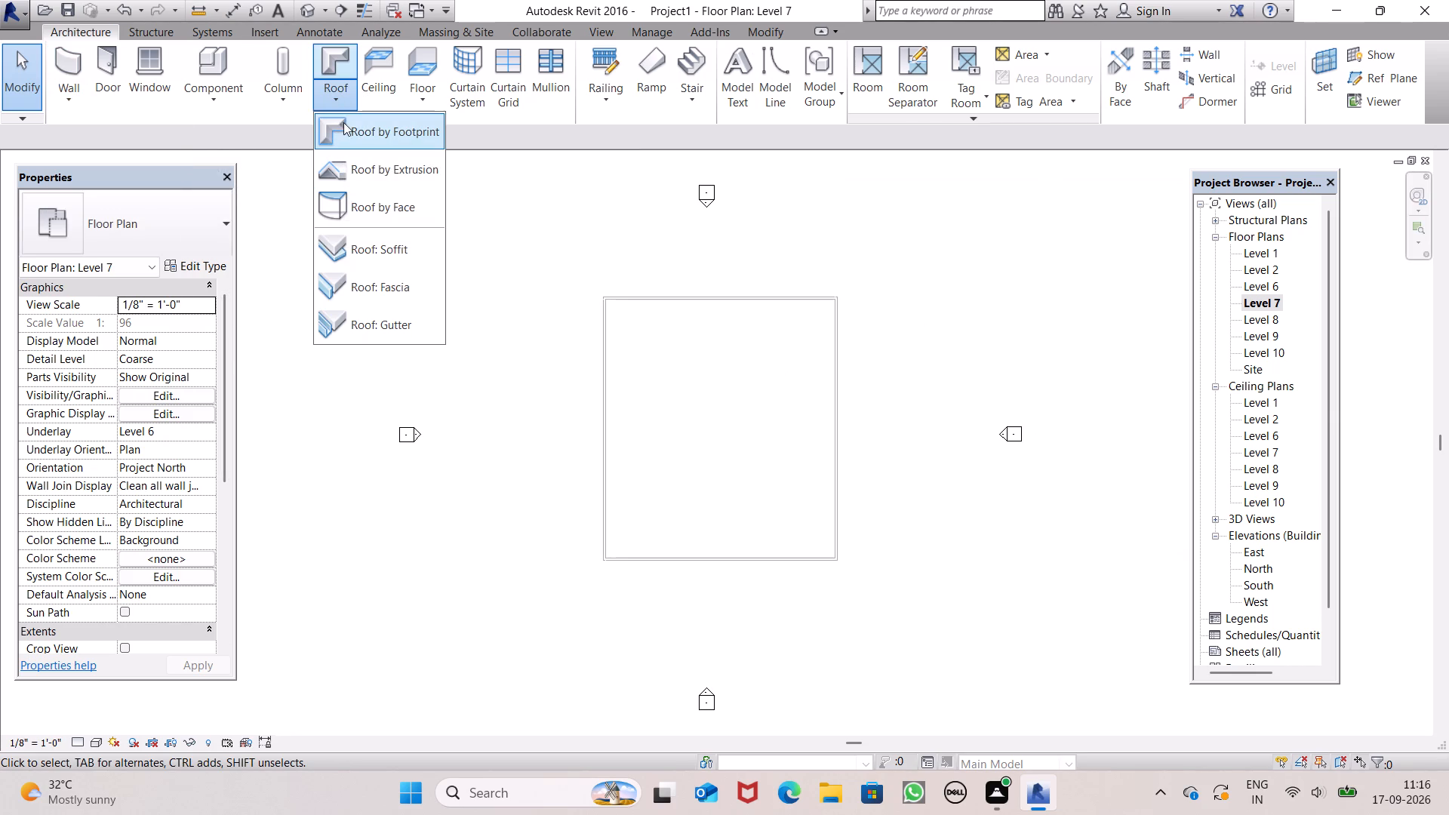
left_click(346, 122)
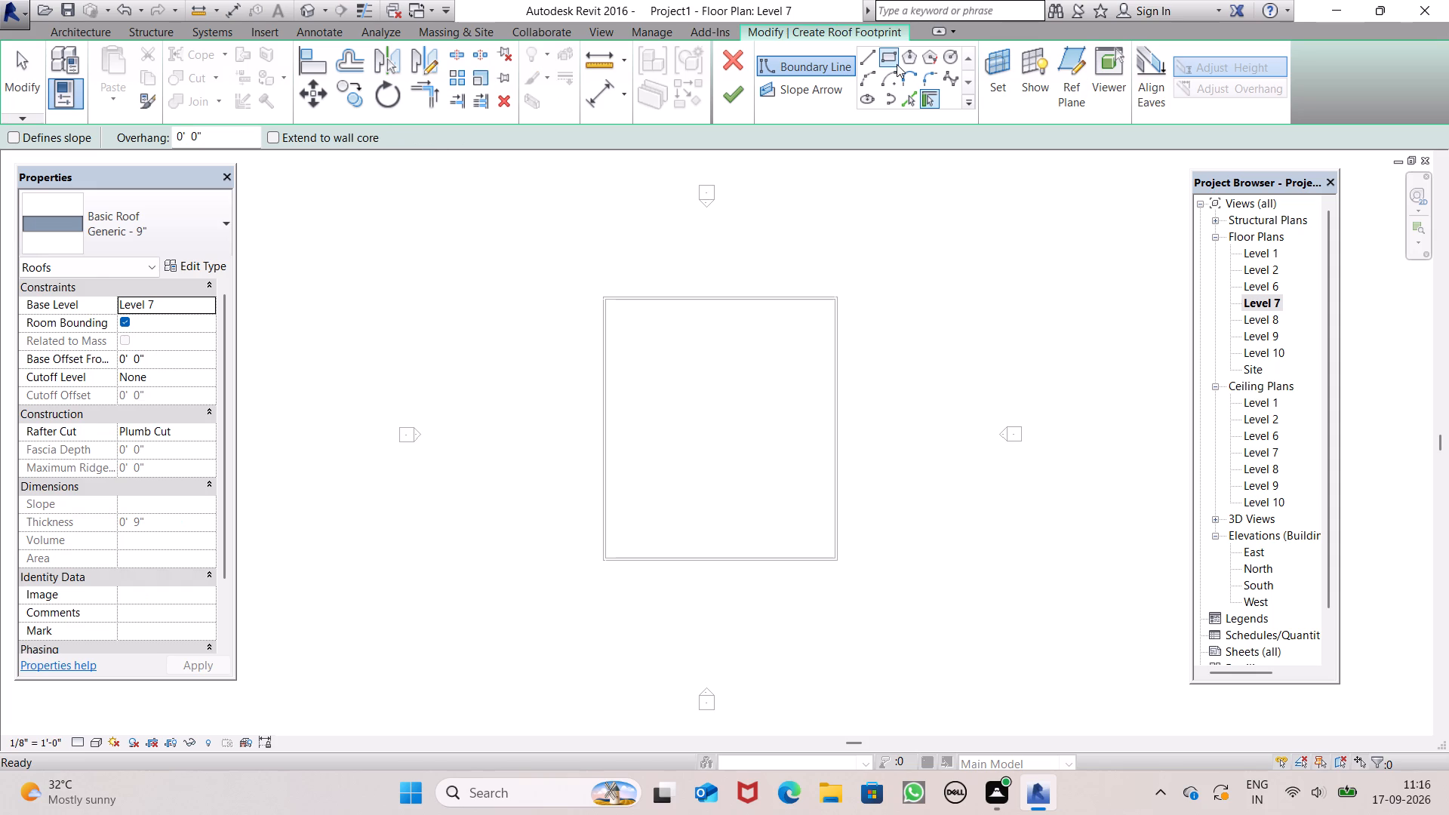
left_click(897, 64)
scroll(853, 564, "up", 1)
left_click(202, 306)
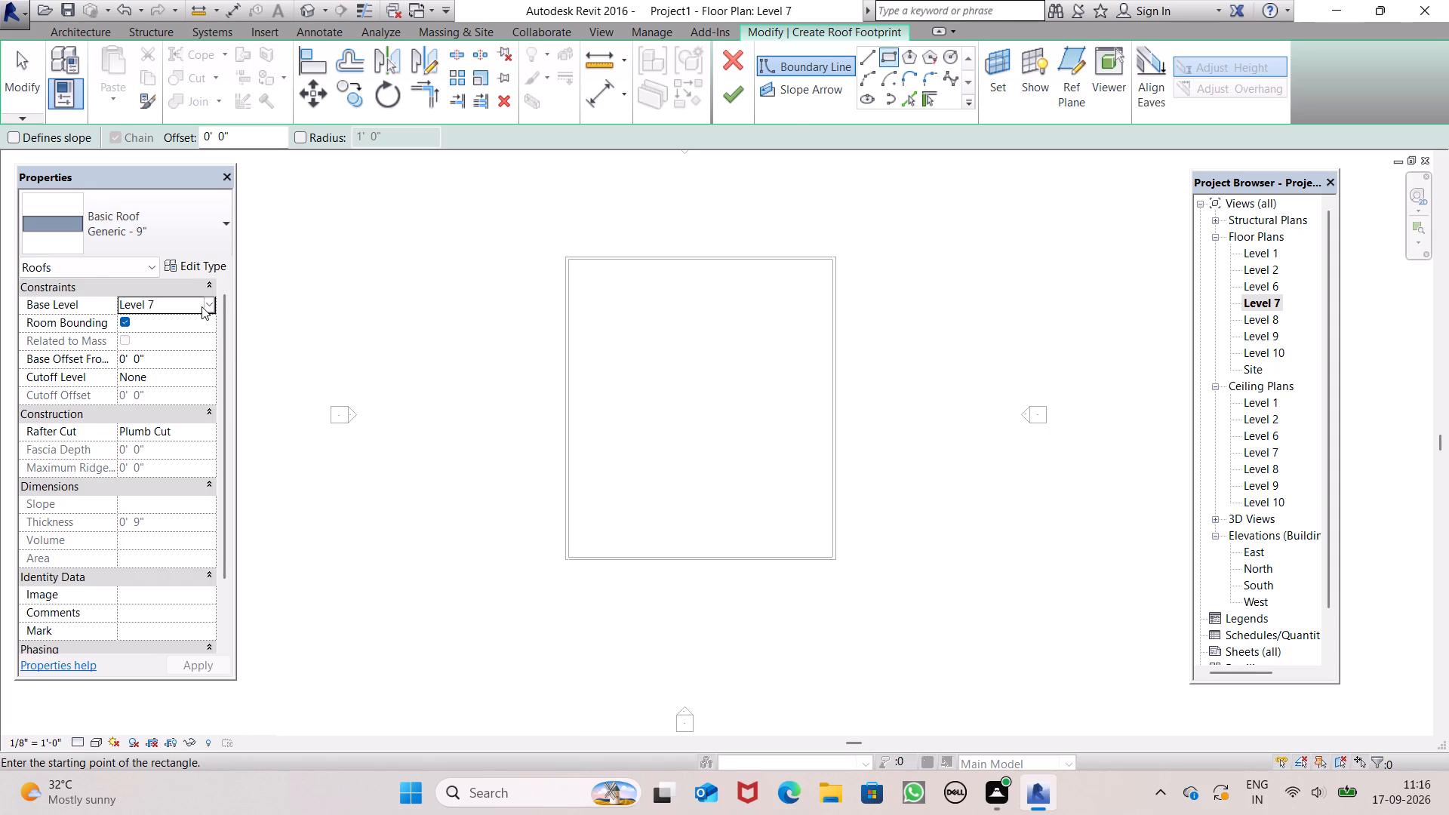
left_click(205, 303)
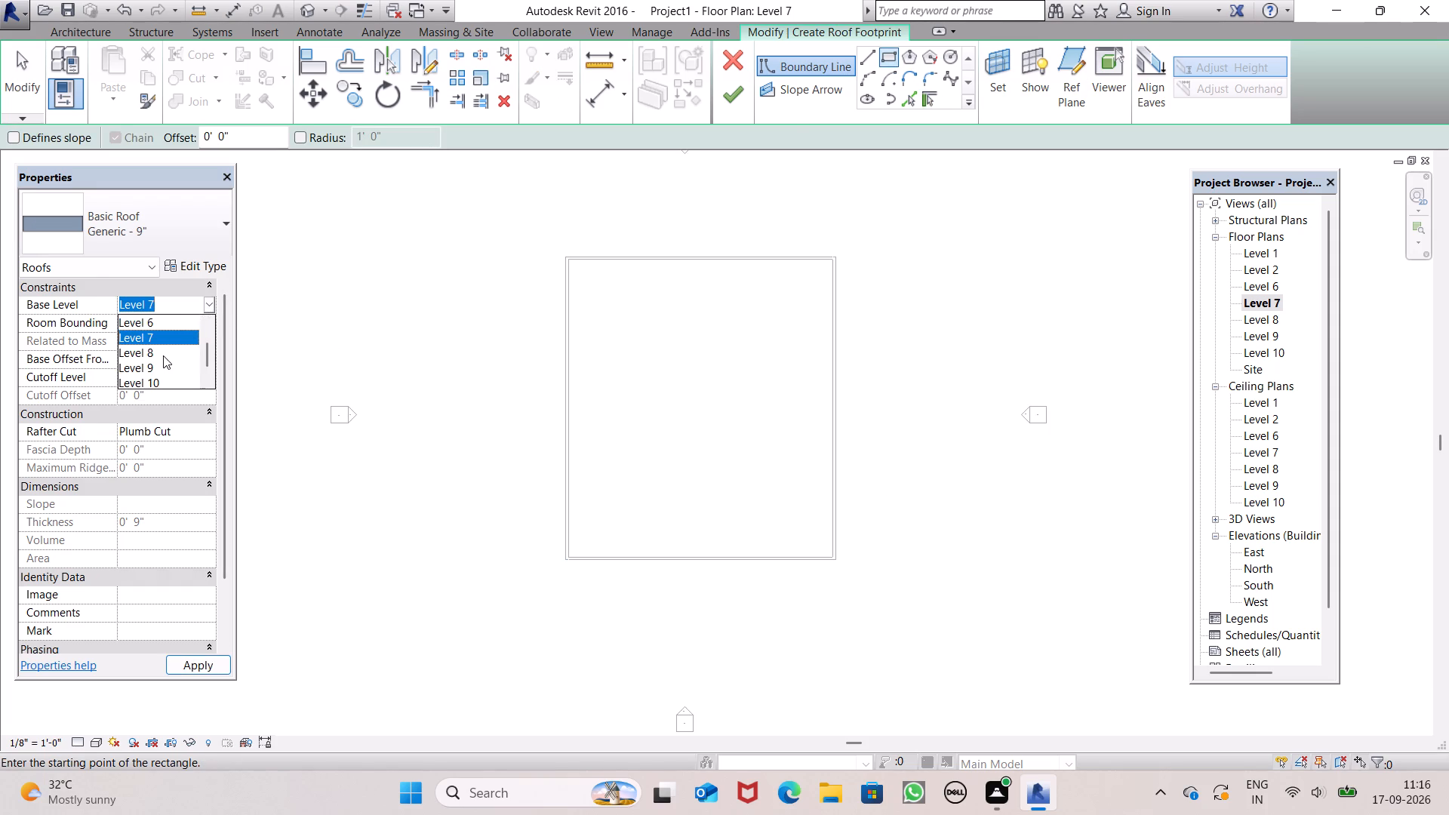
left_click(163, 355)
scroll(602, 256, "up", 1)
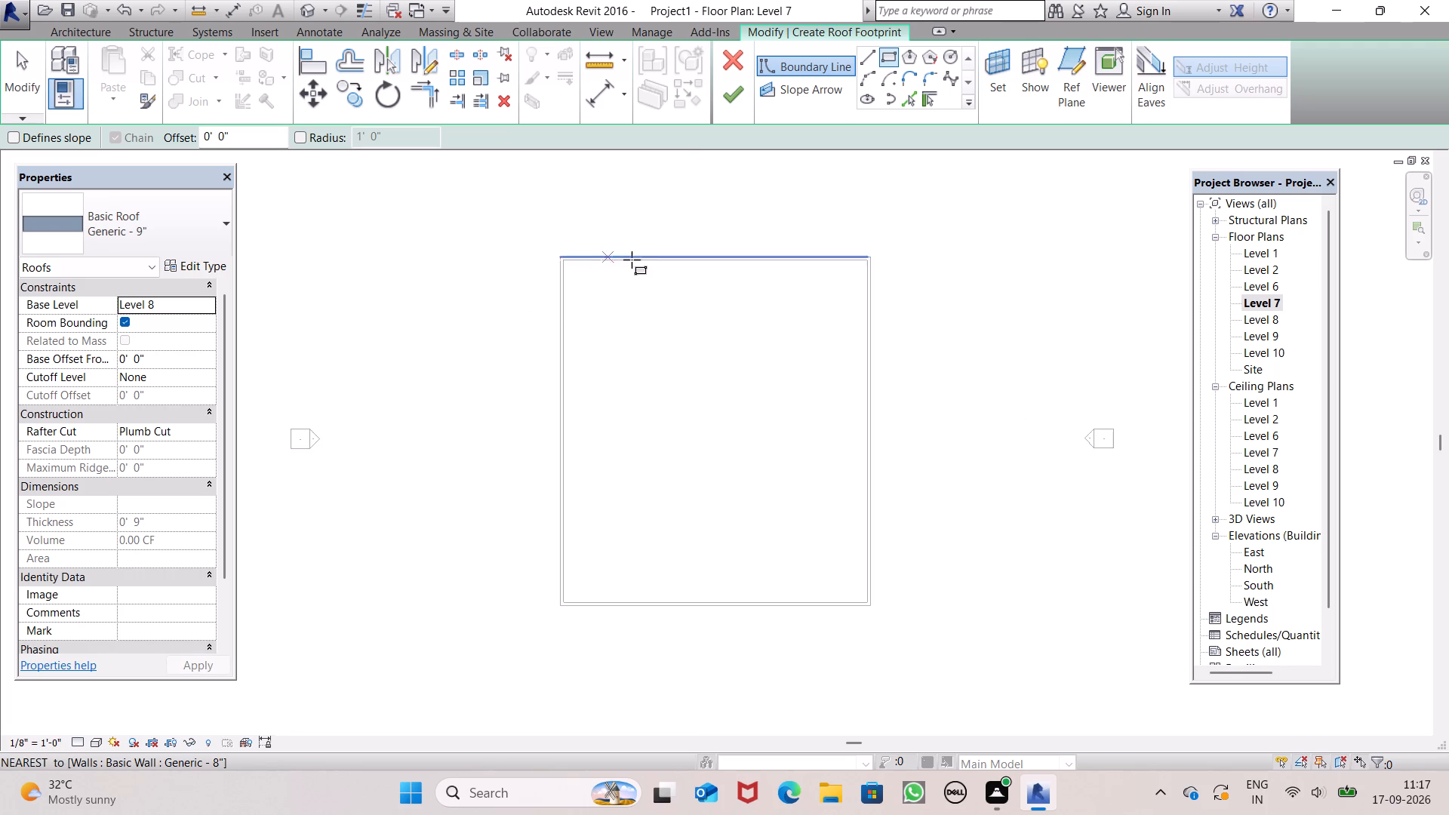
scroll(632, 260, "up", 5)
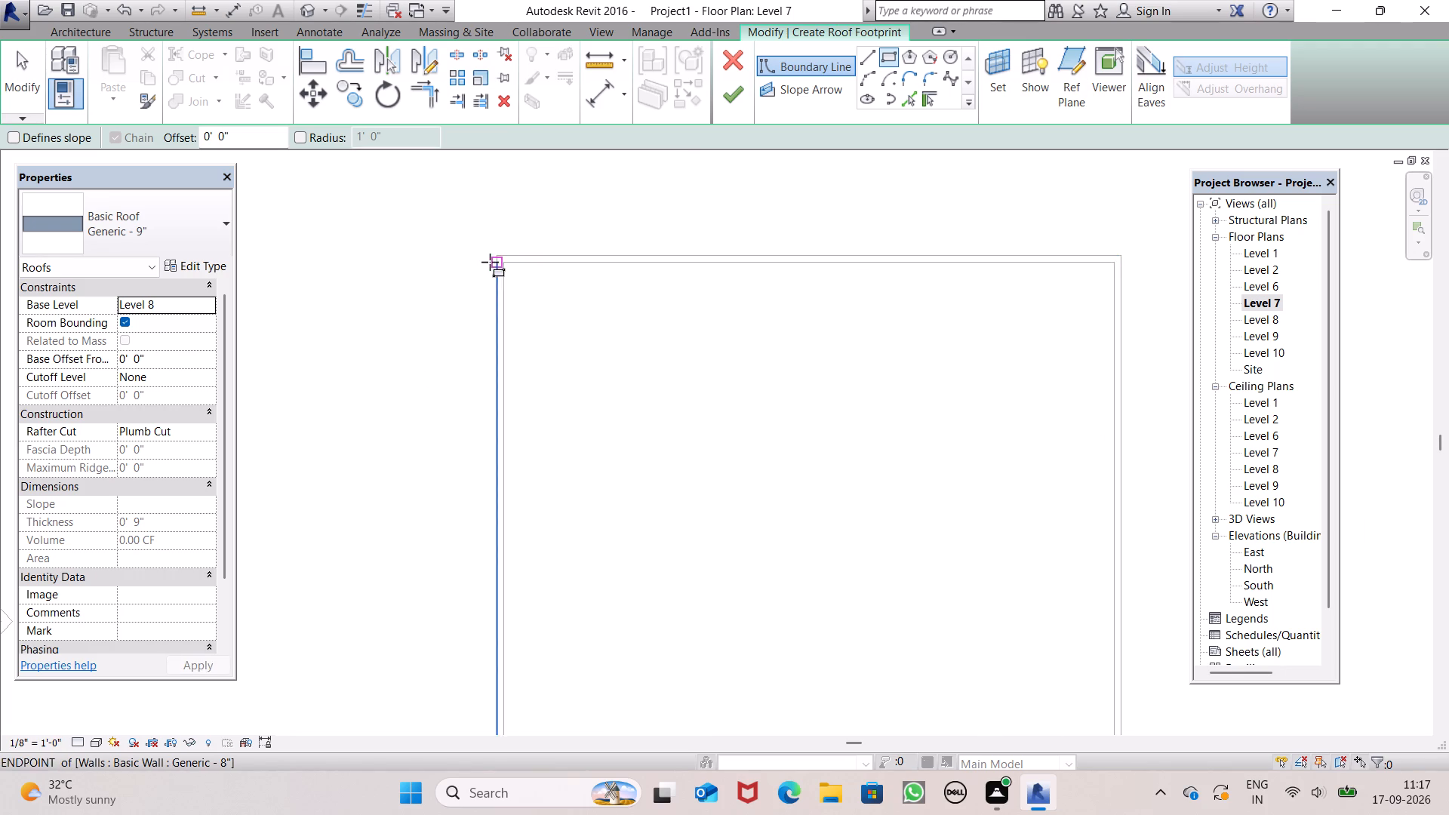
scroll(494, 251, "up", 6)
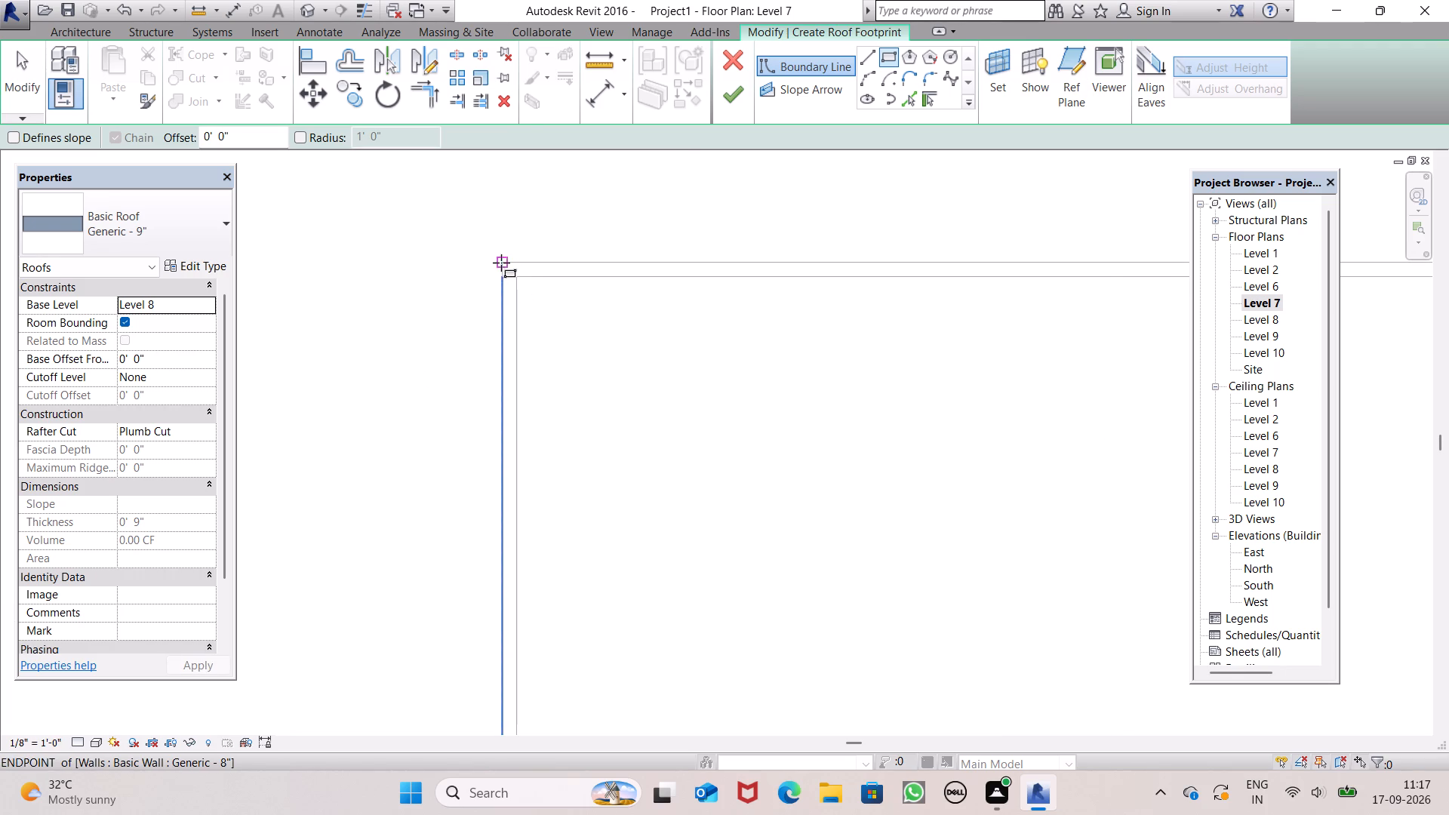
left_click(503, 262)
scroll(820, 418, "down", 12)
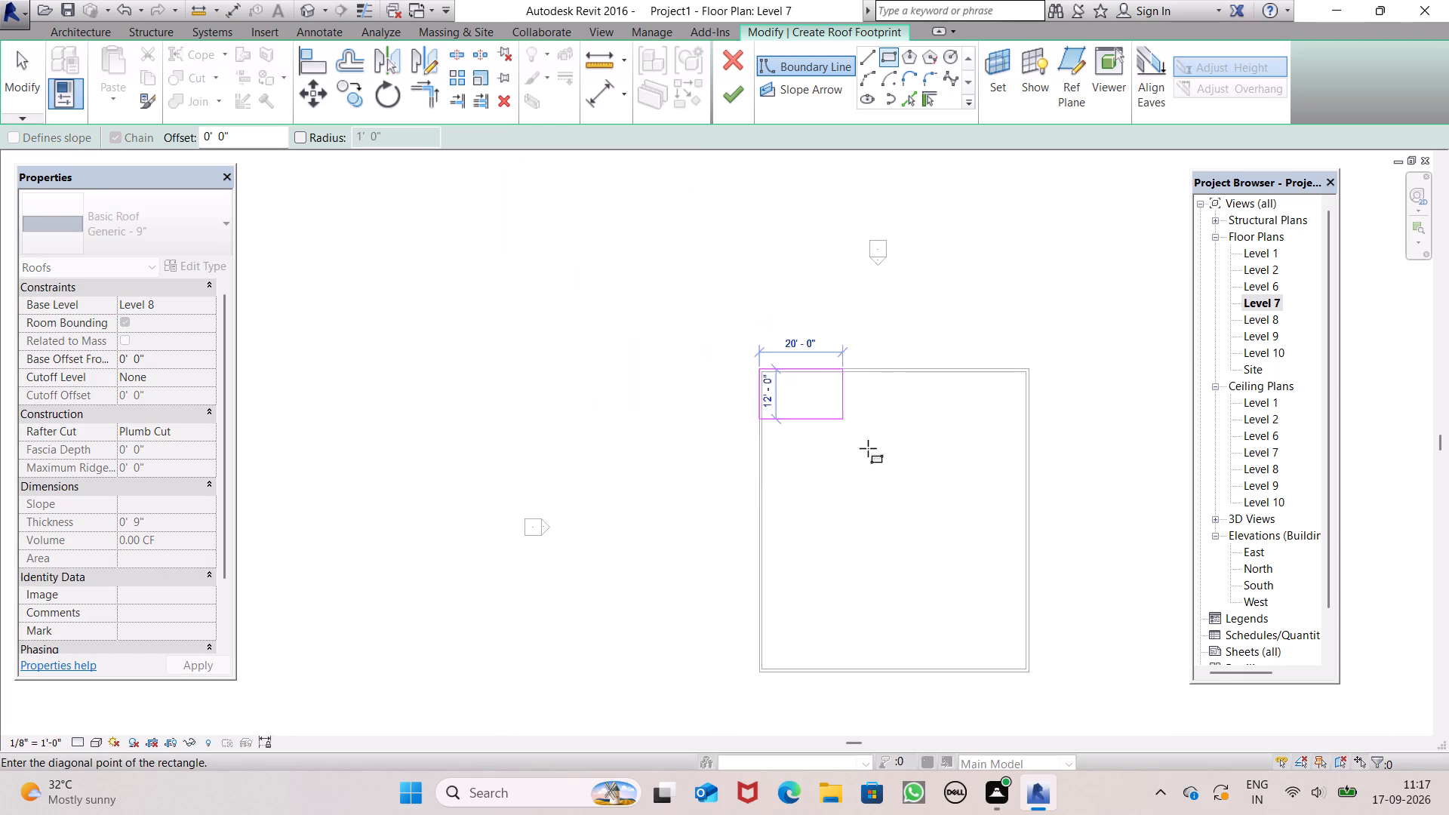
scroll(915, 497, "down", 5)
scroll(963, 574, "up", 17)
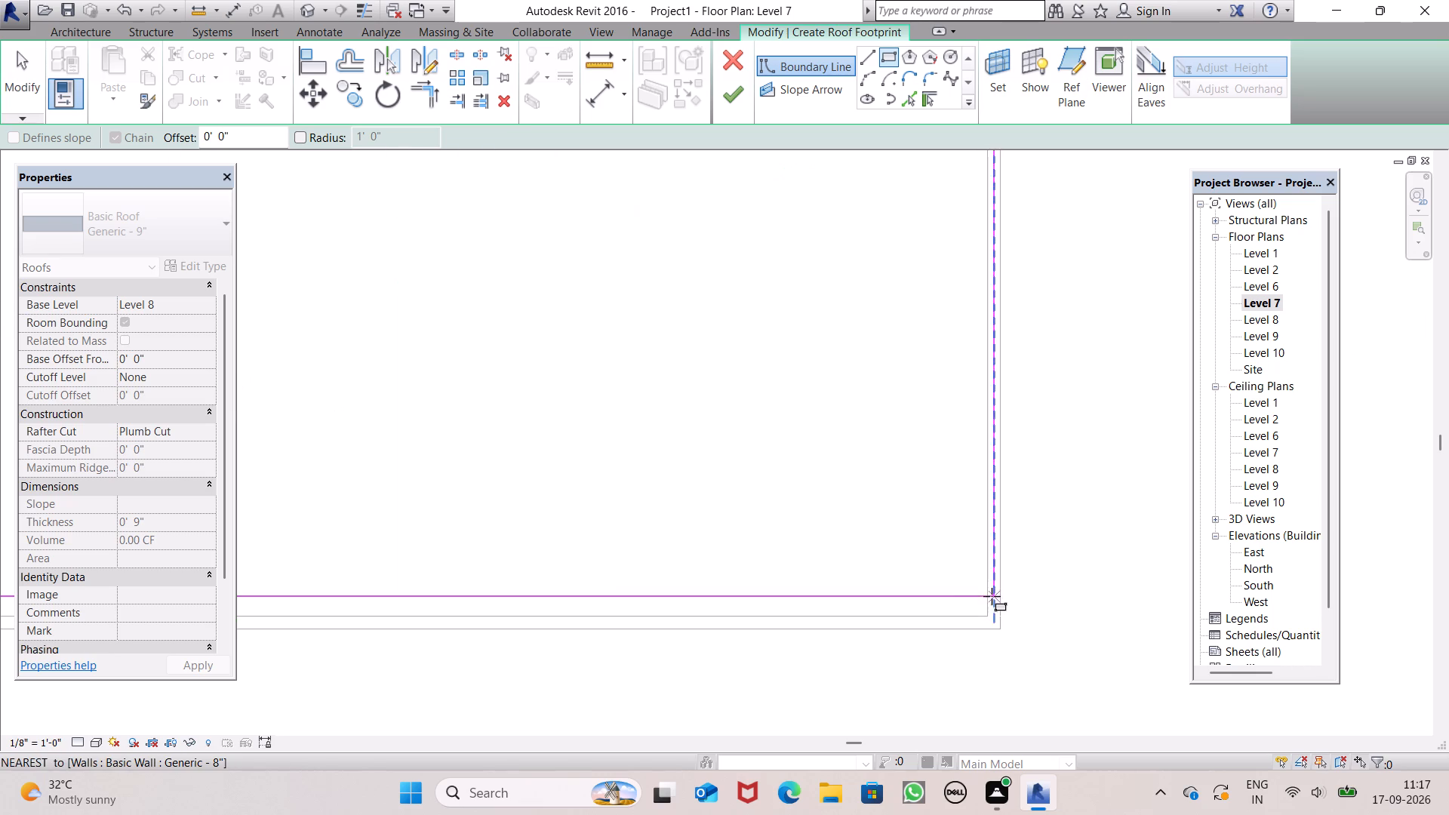
scroll(976, 597, "up", 8)
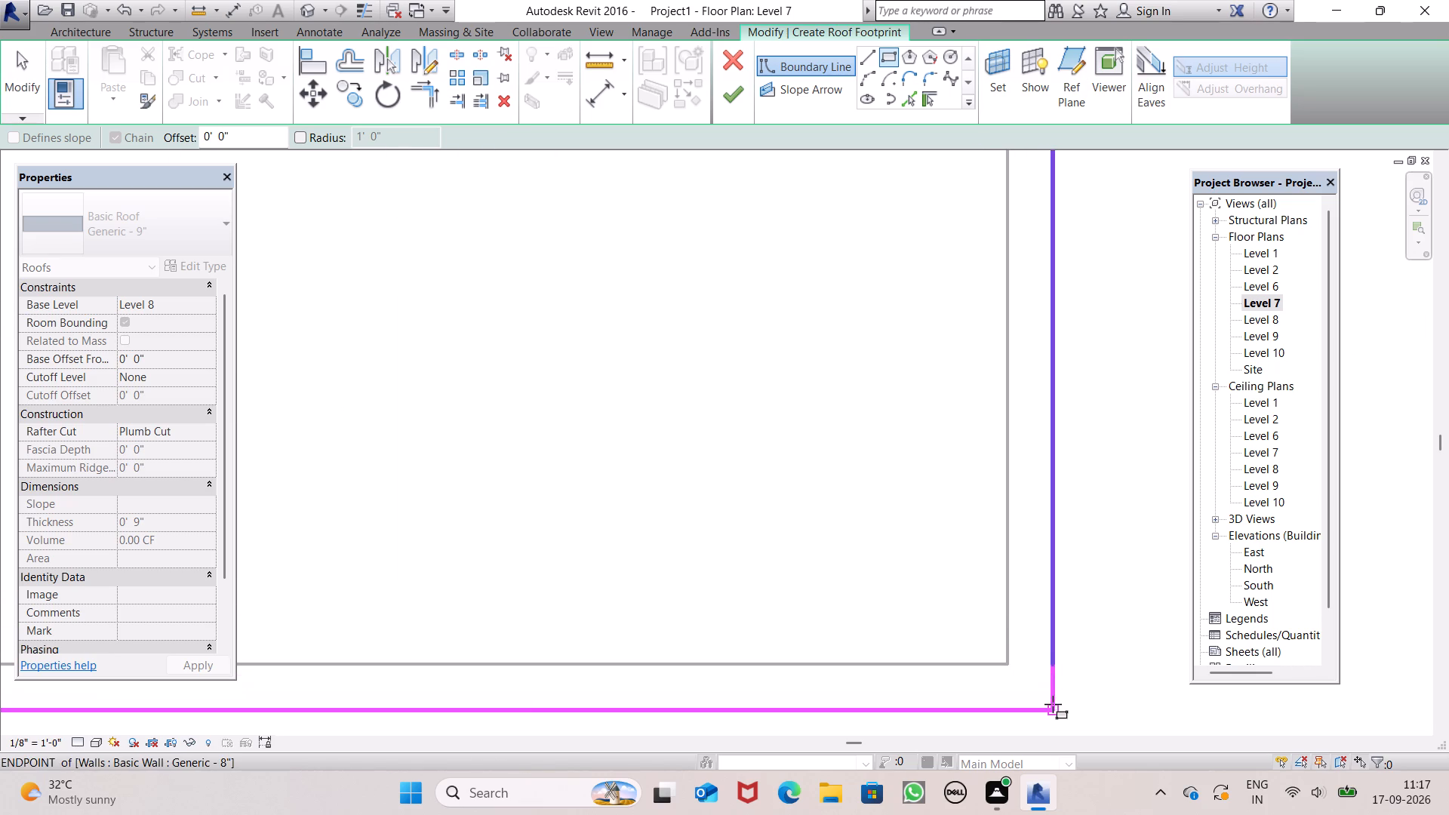
left_click(1053, 703)
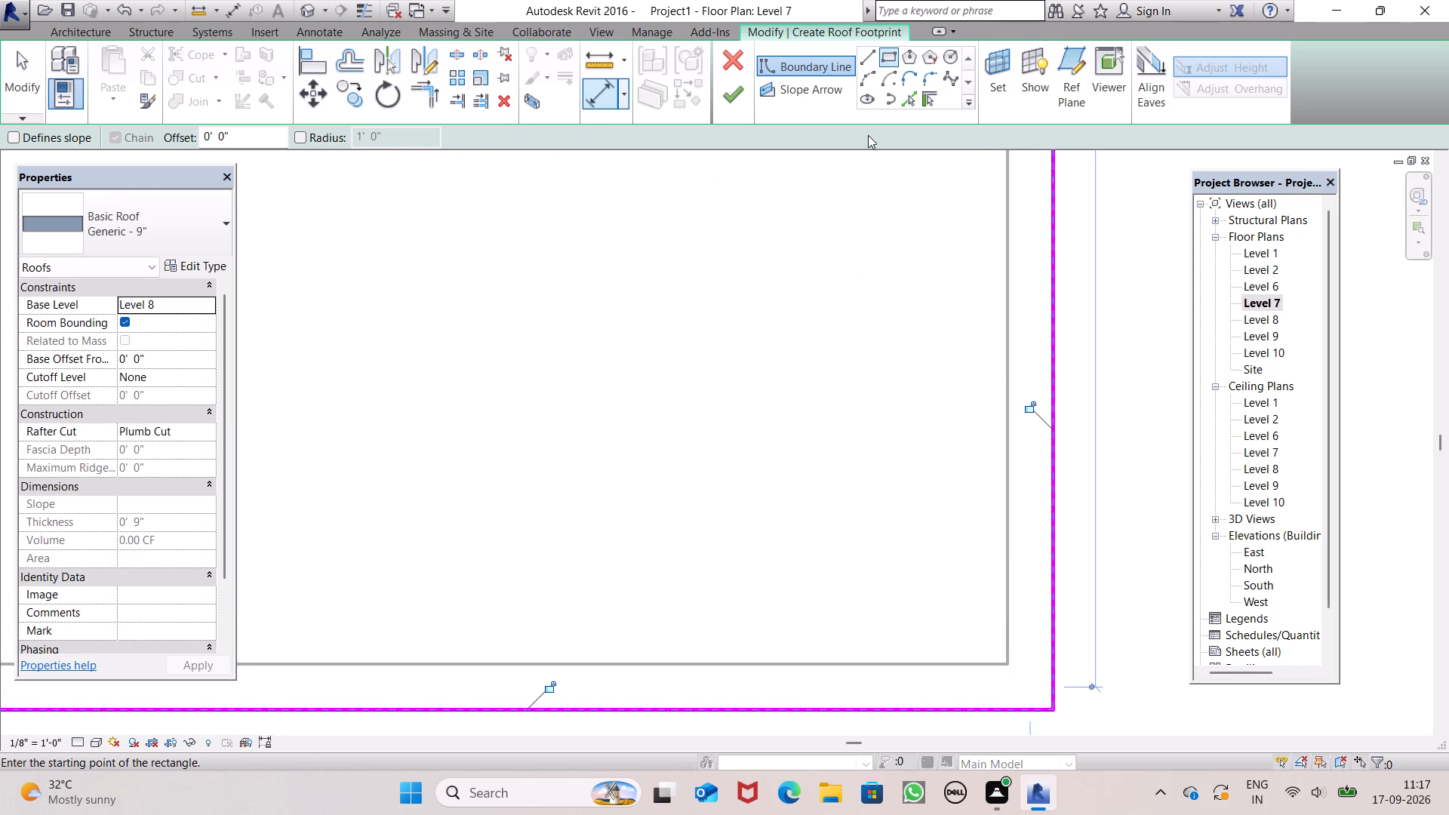
left_click(735, 109)
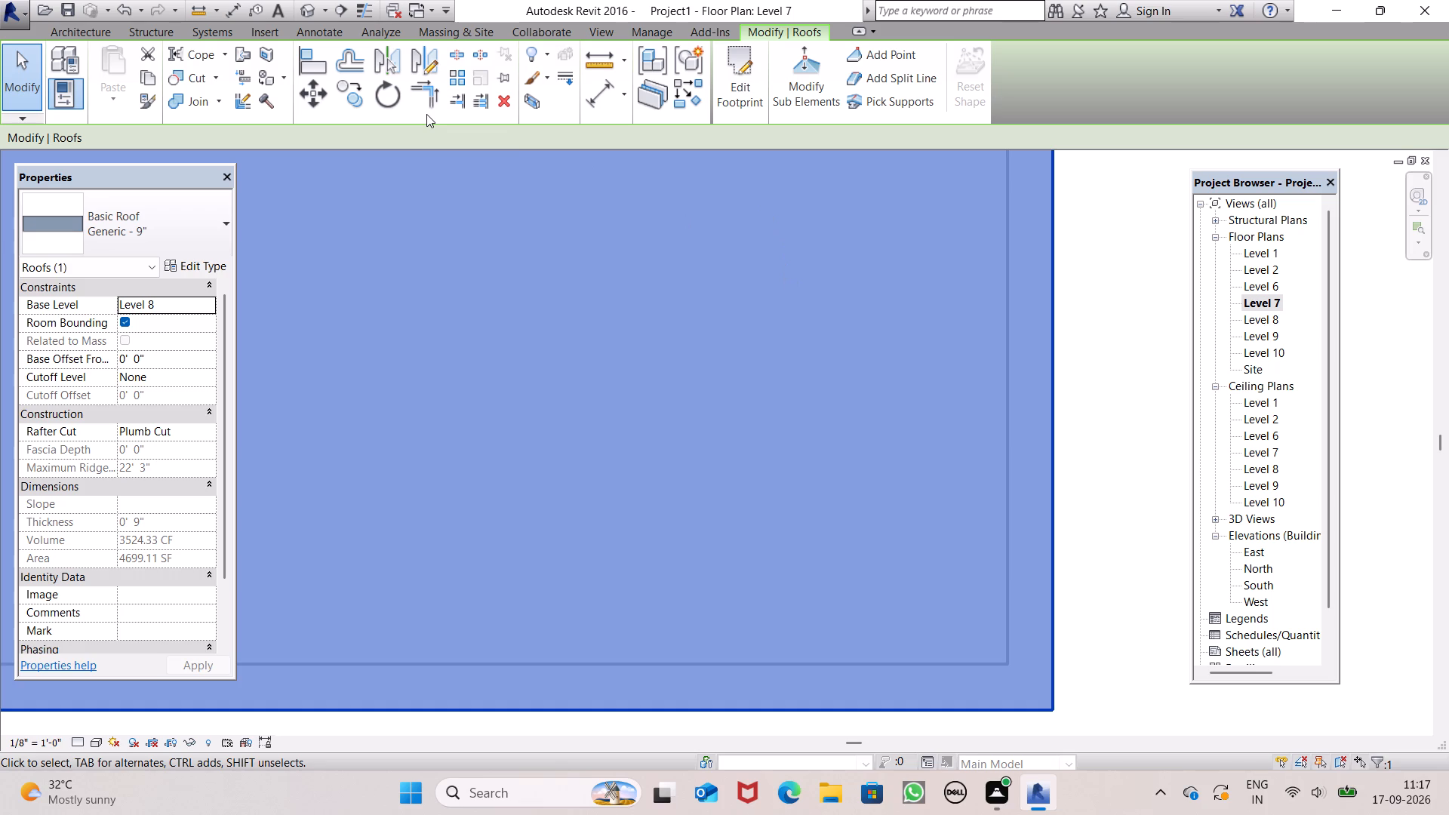
scroll(427, 113, "down", 5)
scroll(663, 345, "down", 9)
scroll(741, 360, "down", 8)
scroll(897, 384, "down", 7)
left_click(931, 337)
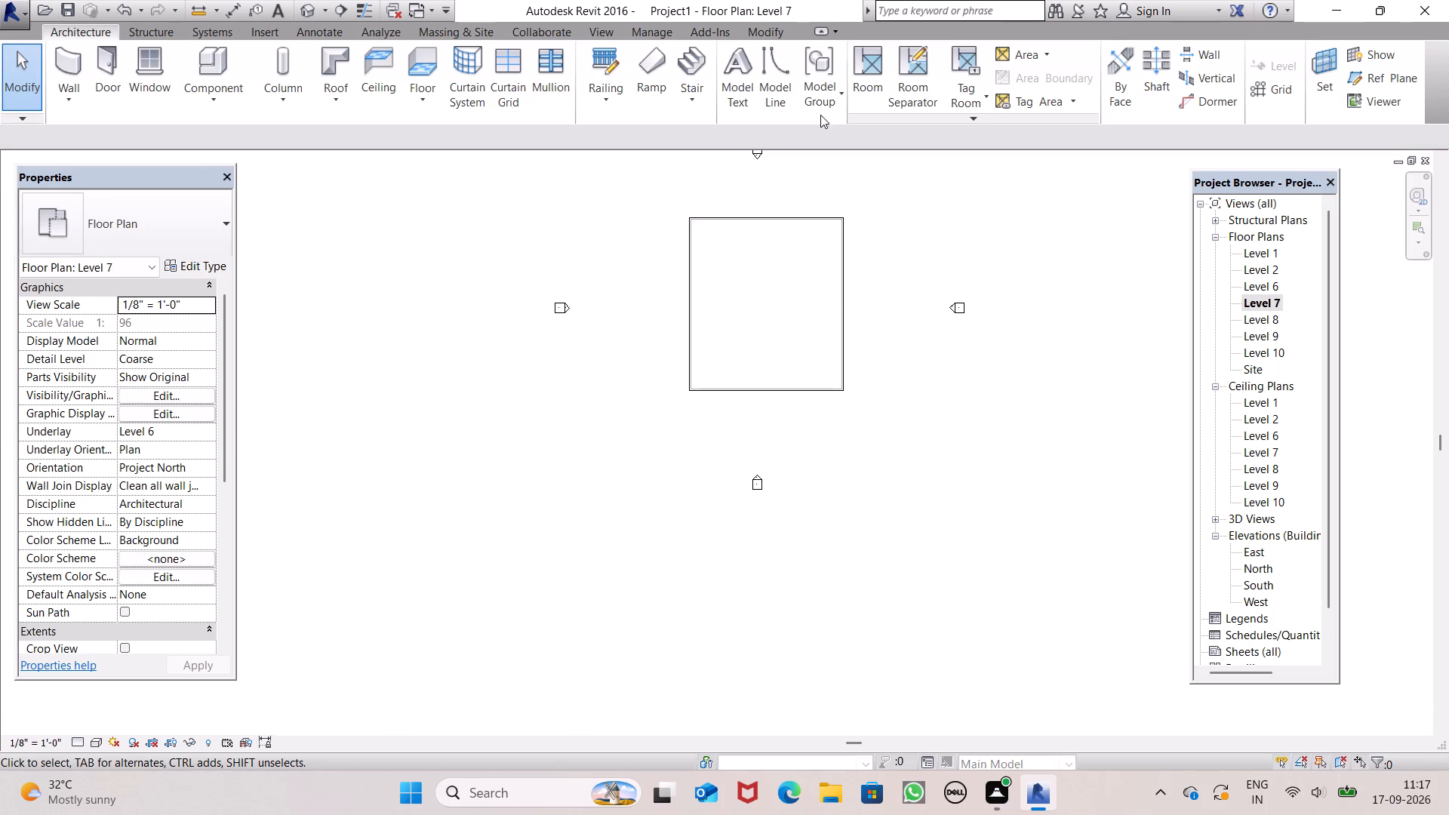
Examine the new roof in 3D and on the Level 8 plan, checking how it meets the tops of the upper-storey walls.
scroll(820, 125, "up", 3)
left_click(302, 16)
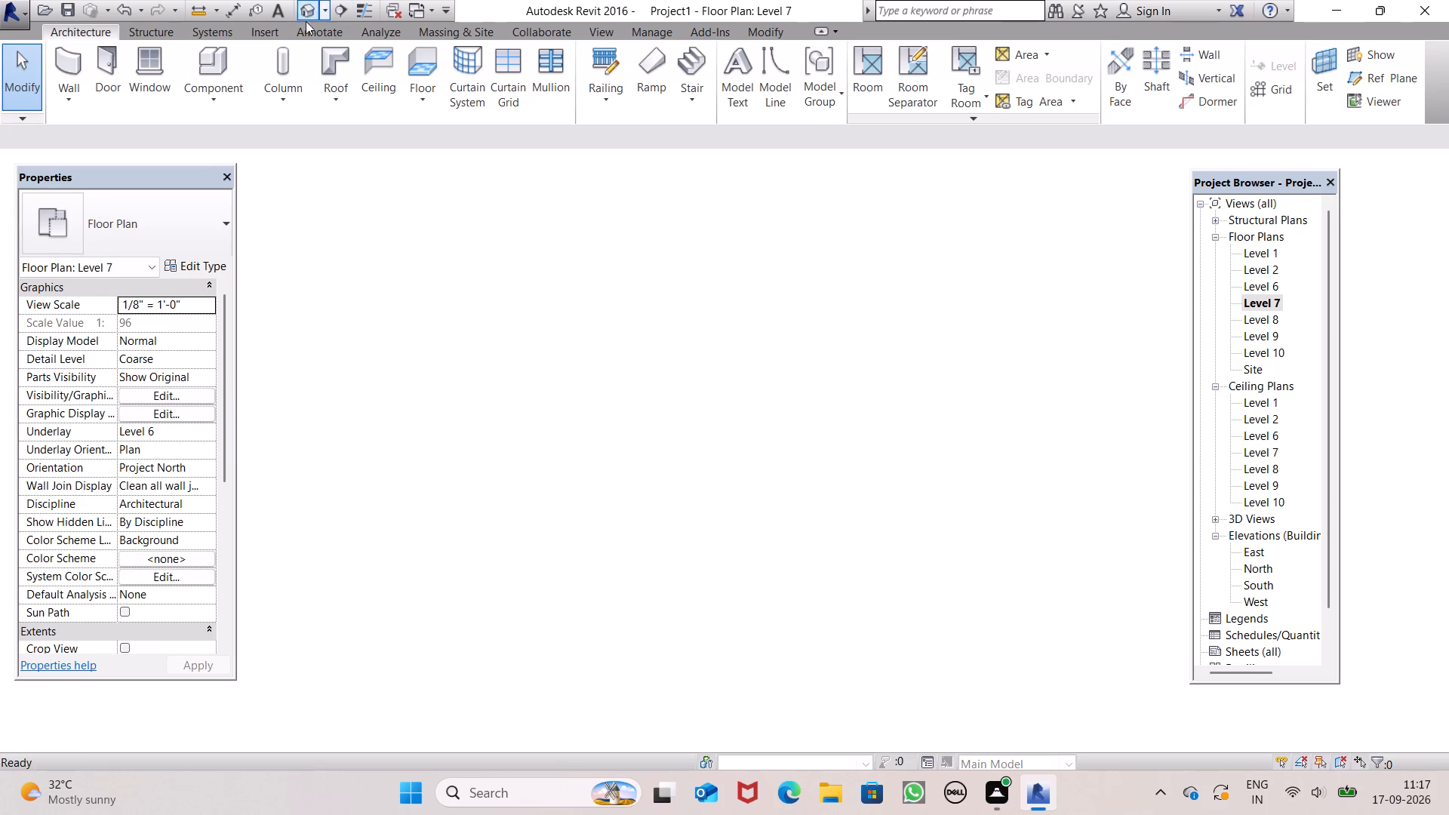
scroll(733, 380, "down", 5)
scroll(678, 315, "up", 7)
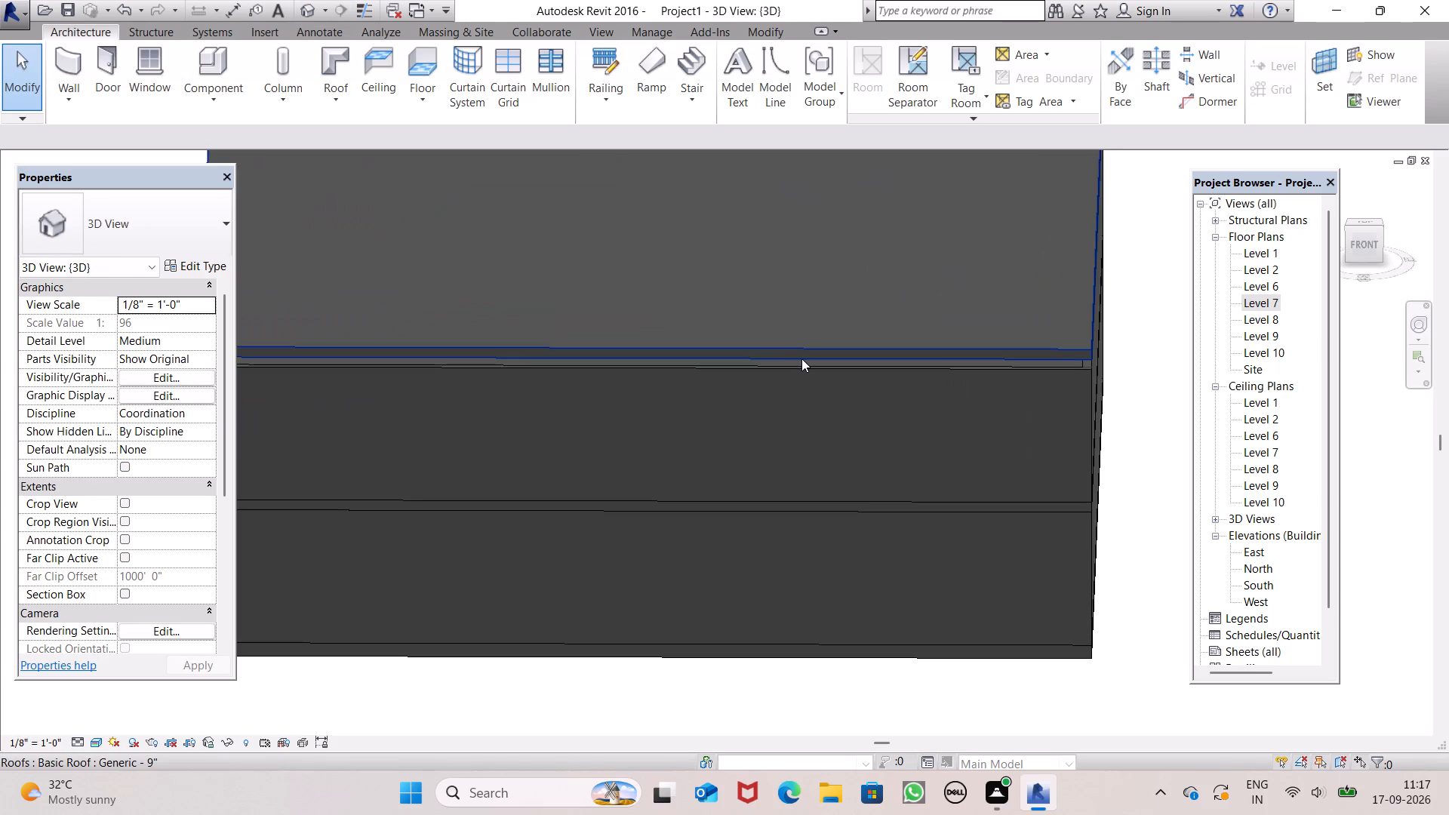
scroll(1104, 358, "up", 8)
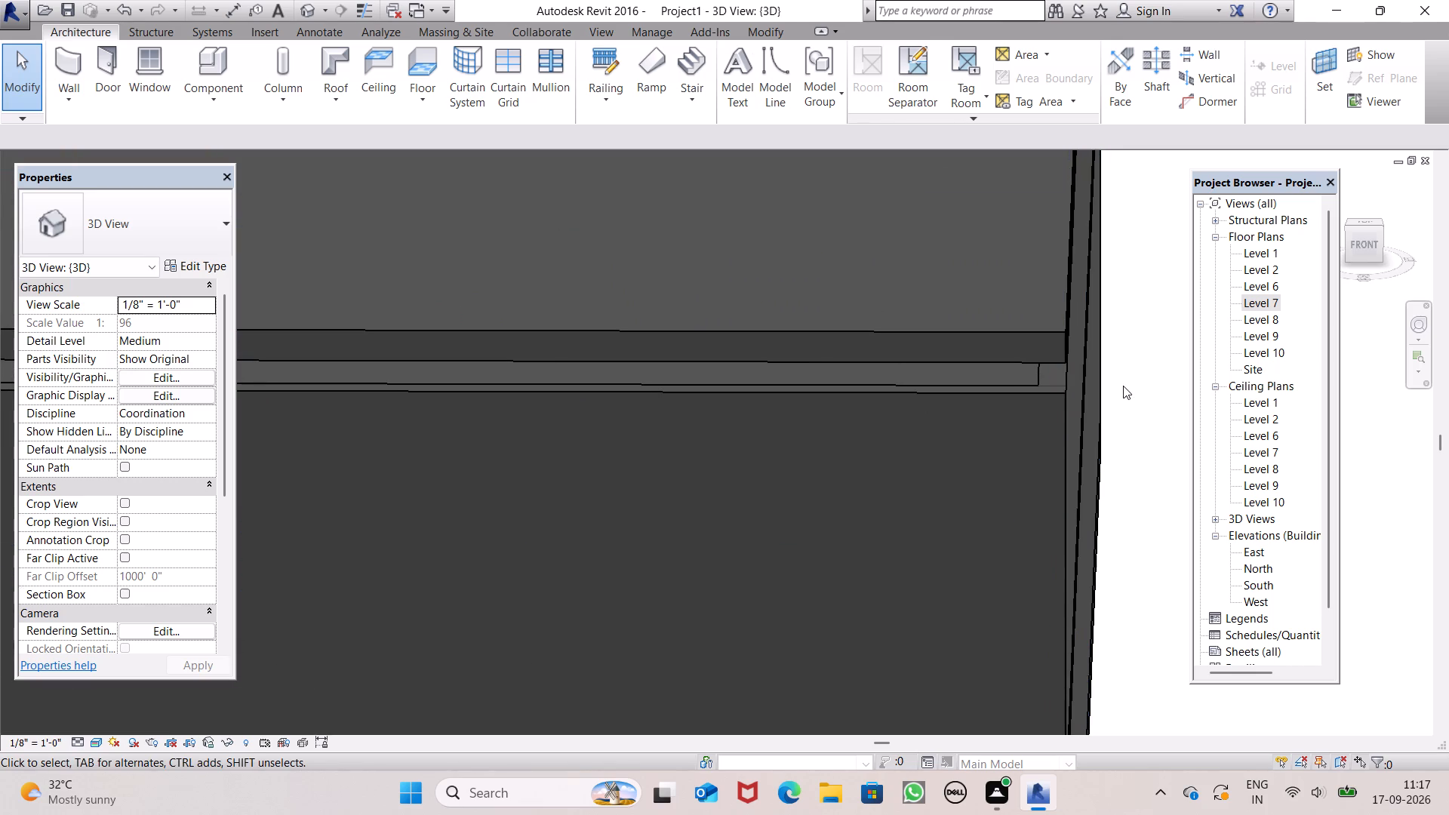
middle_click_drag(1123, 386, 1078, 336, "shift")
scroll(1072, 432, "down", 9)
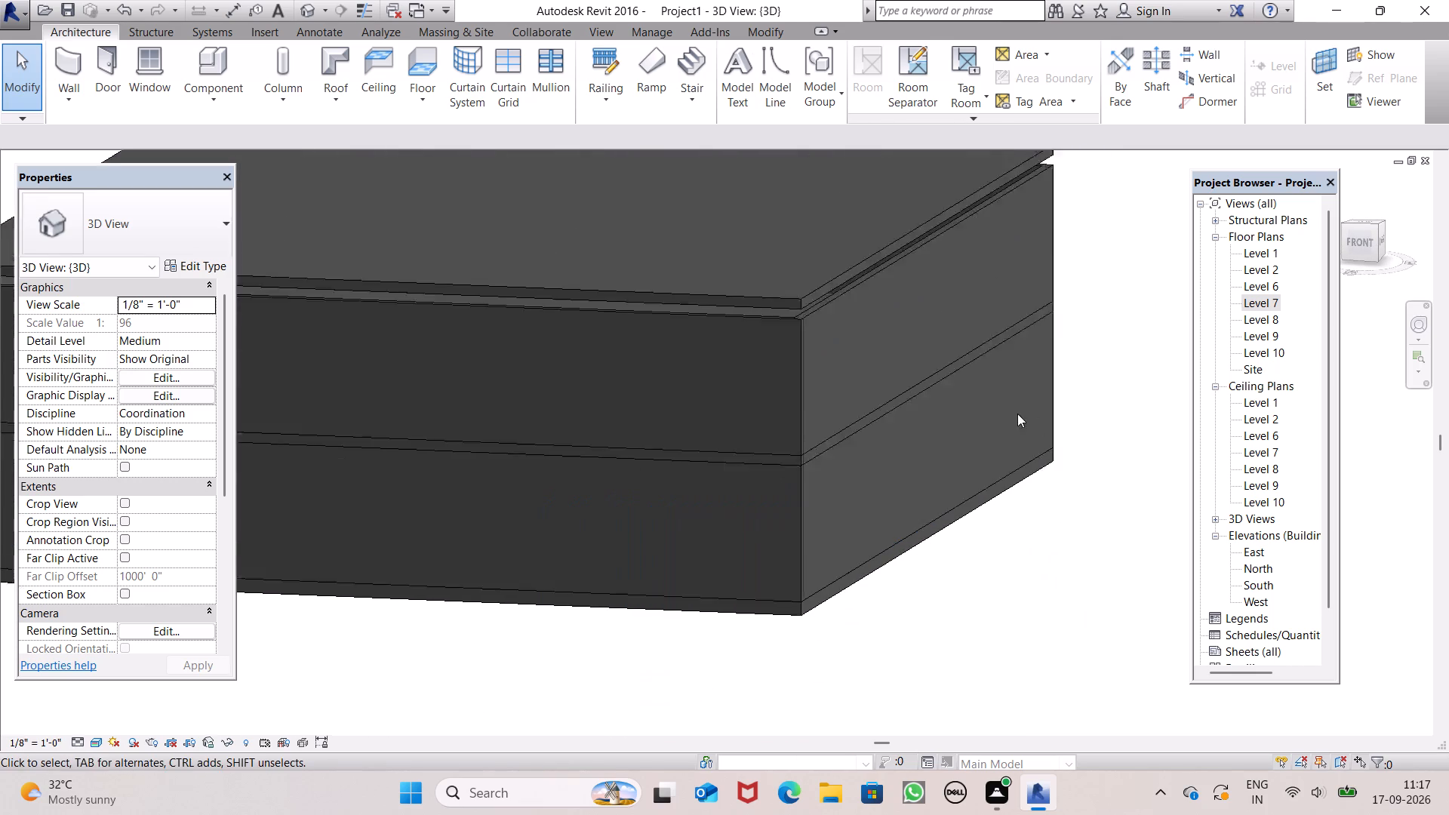
scroll(1017, 414, "down", 2)
scroll(924, 303, "up", 5)
middle_click_drag(990, 349, 953, 307, "shift")
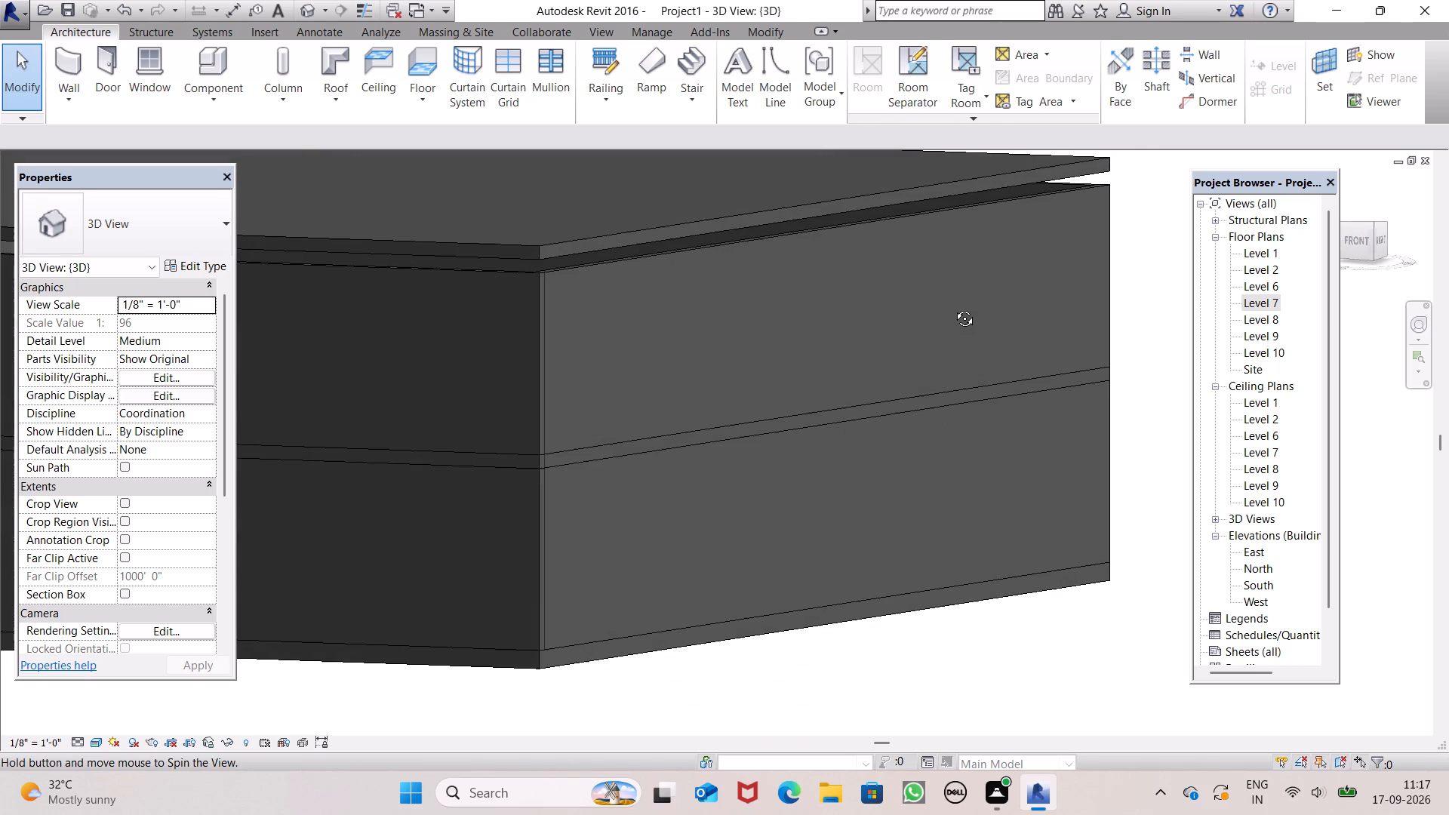
middle_click_drag(953, 307, 1006, 289, "shift")
scroll(914, 180, "up", 5)
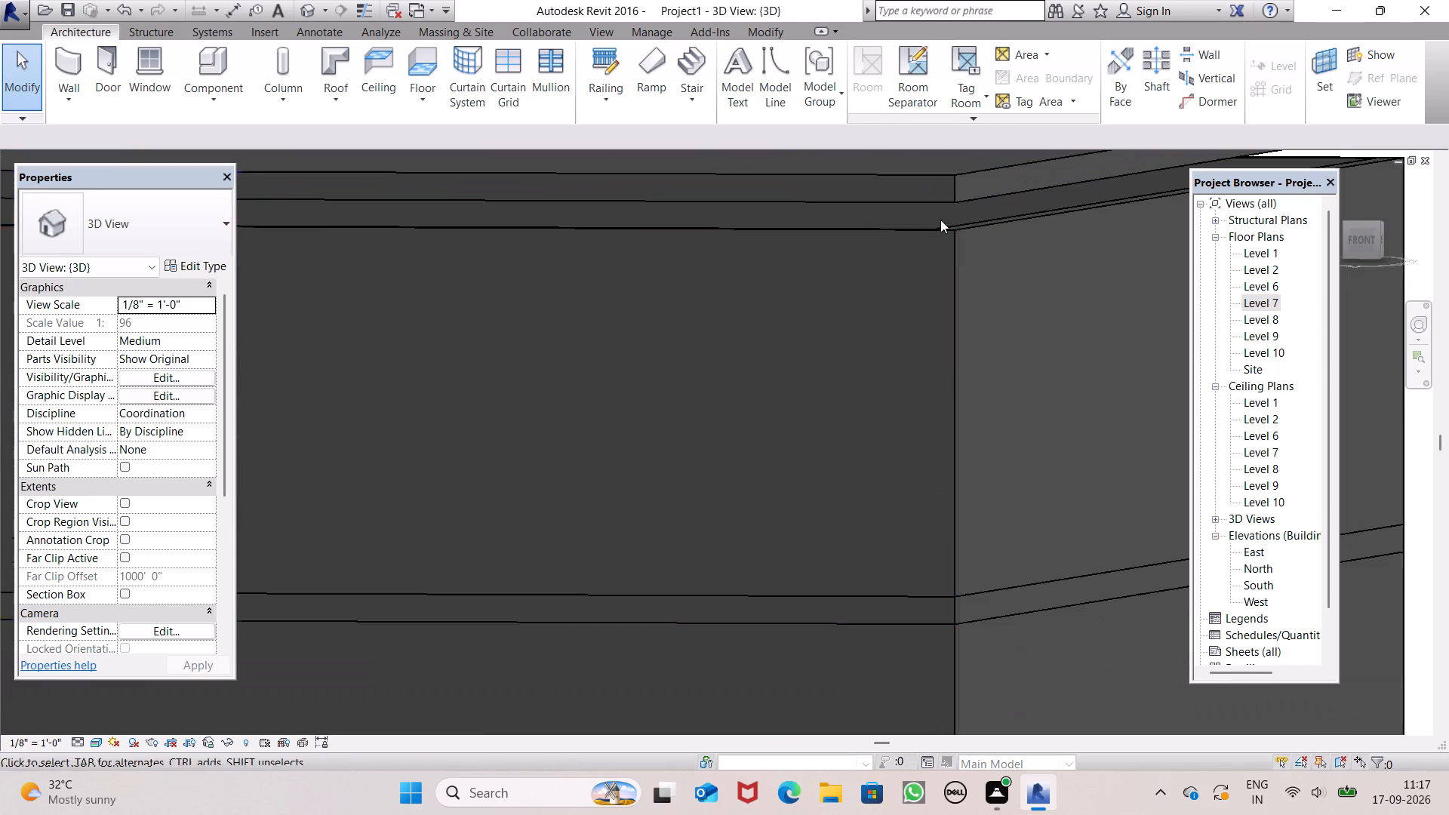
double_click(1275, 303)
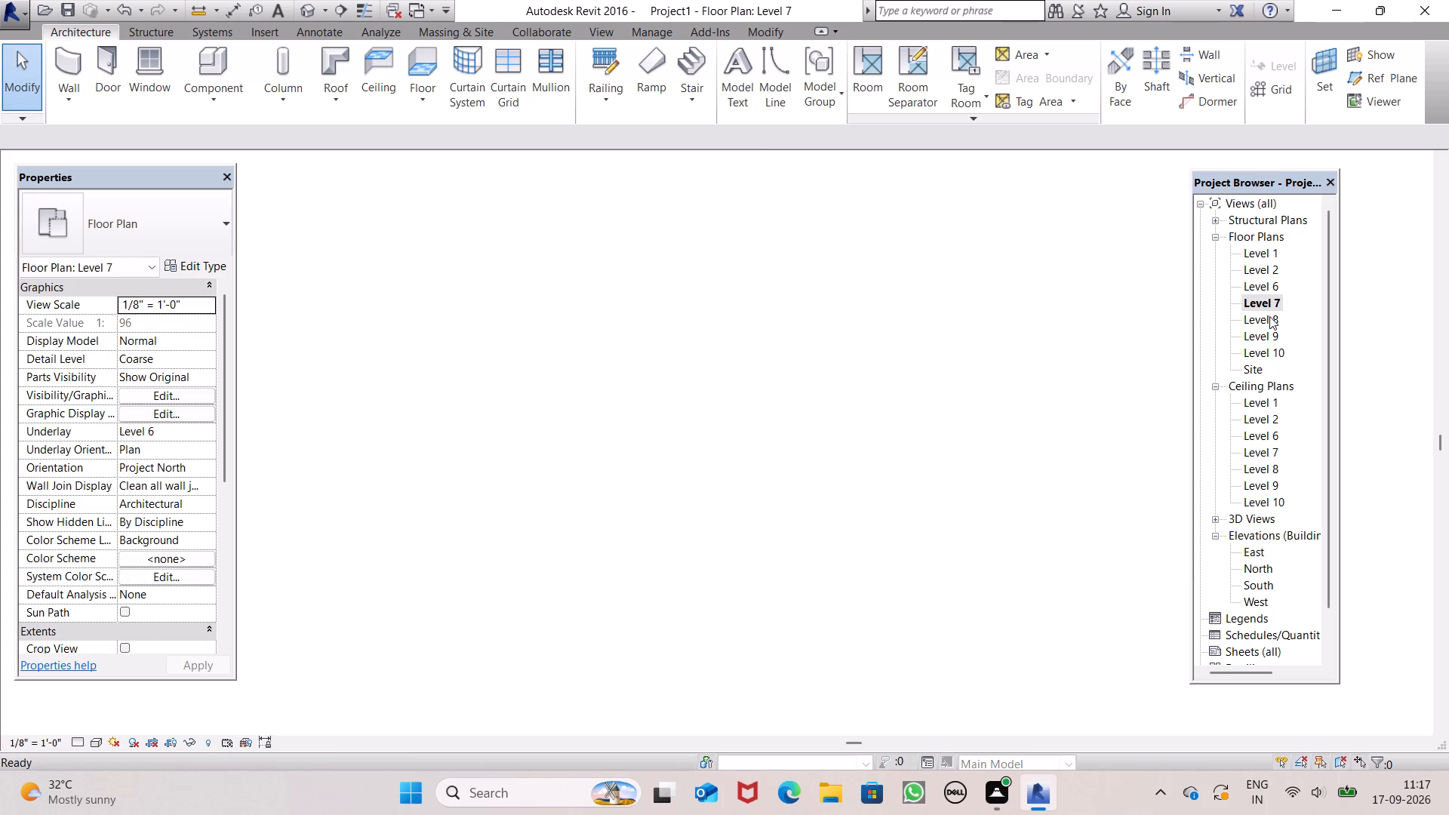
left_click(1267, 324)
left_click(1267, 324)
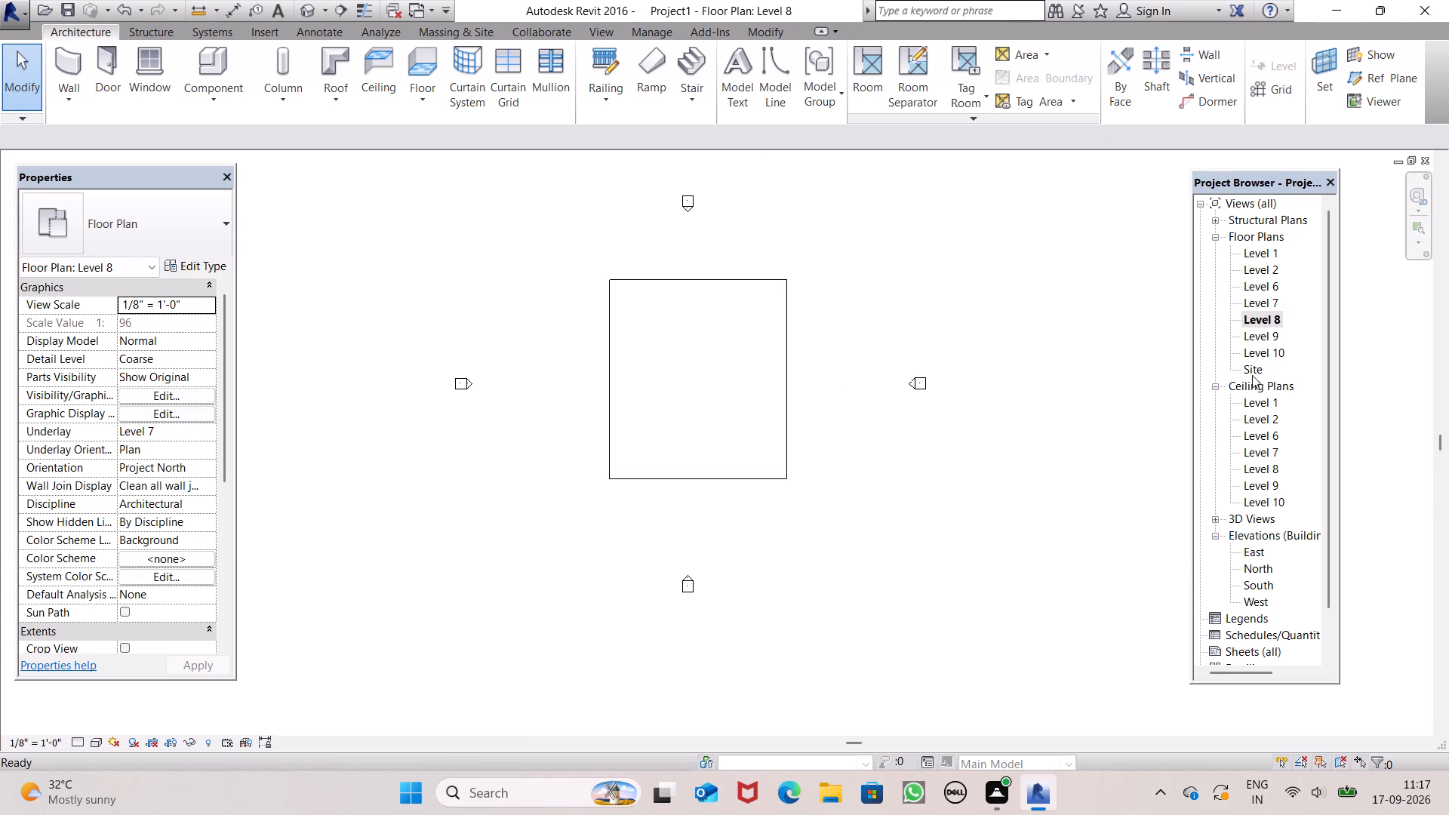
In the East elevation, nudge the new roof down until it fits between the Level 7 and Level 8 lines.
left_click(1251, 555)
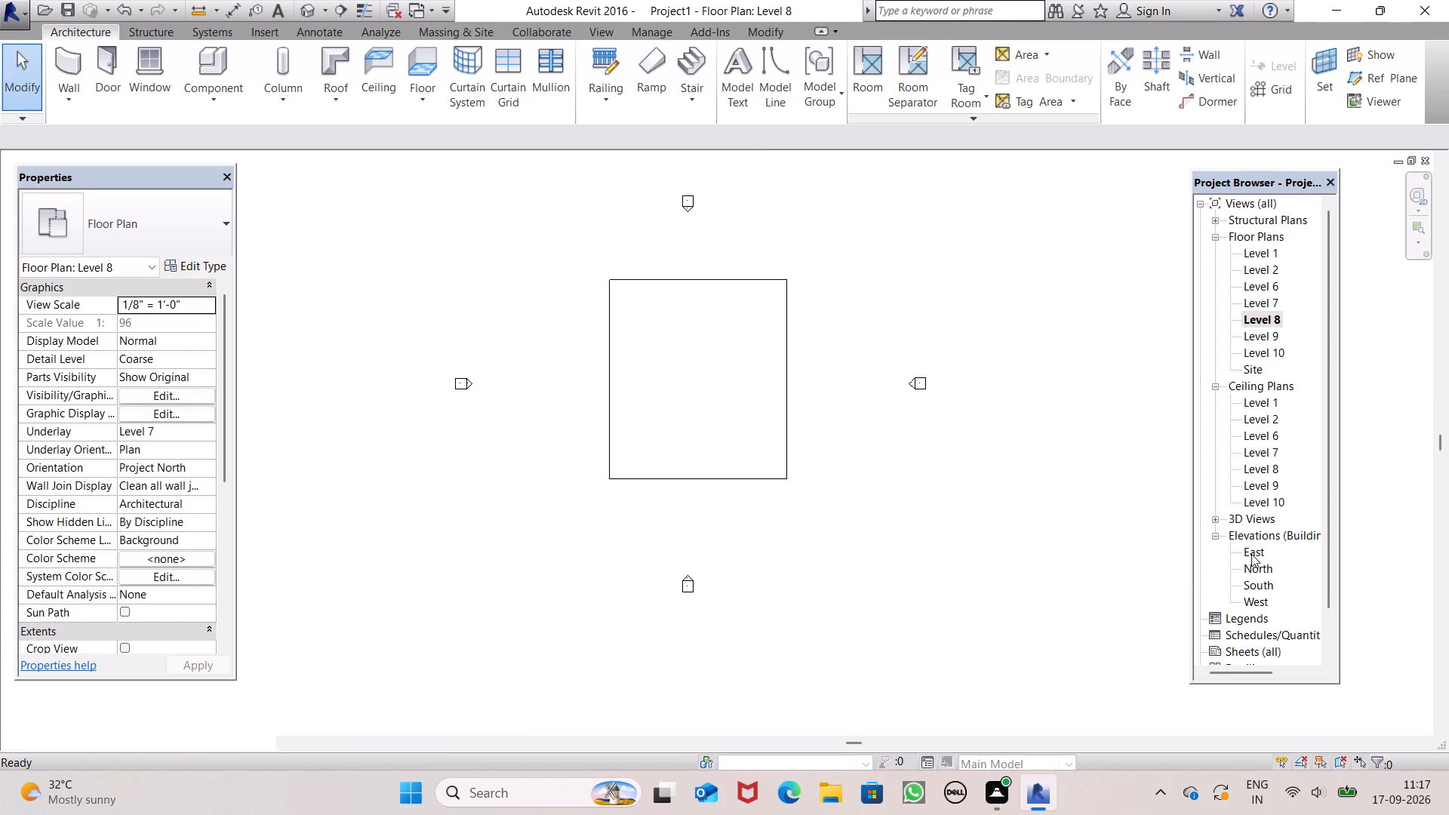
left_click(1254, 549)
scroll(681, 296, "up", 5)
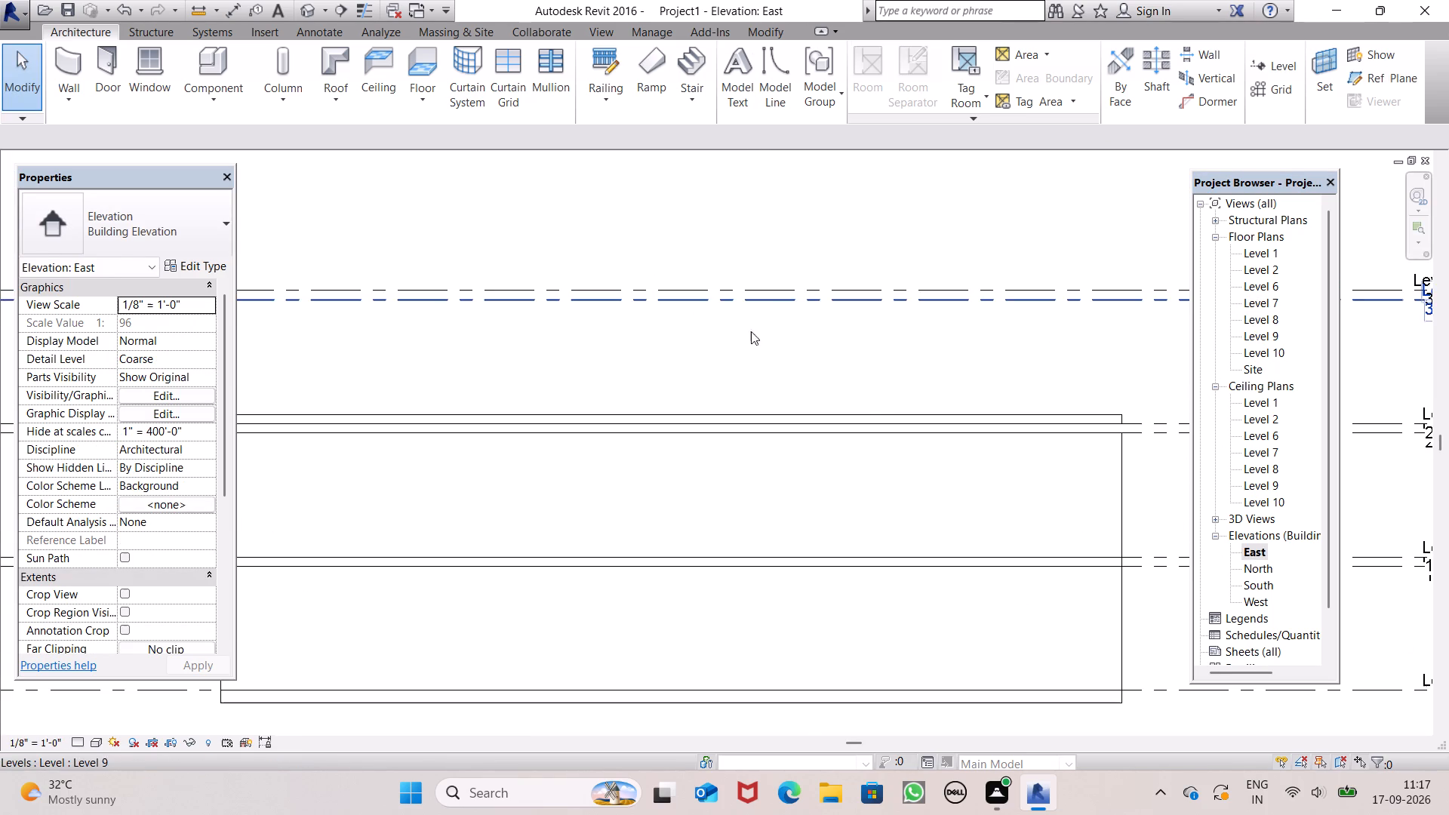
left_click(965, 418)
scroll(786, 359, "up", 1)
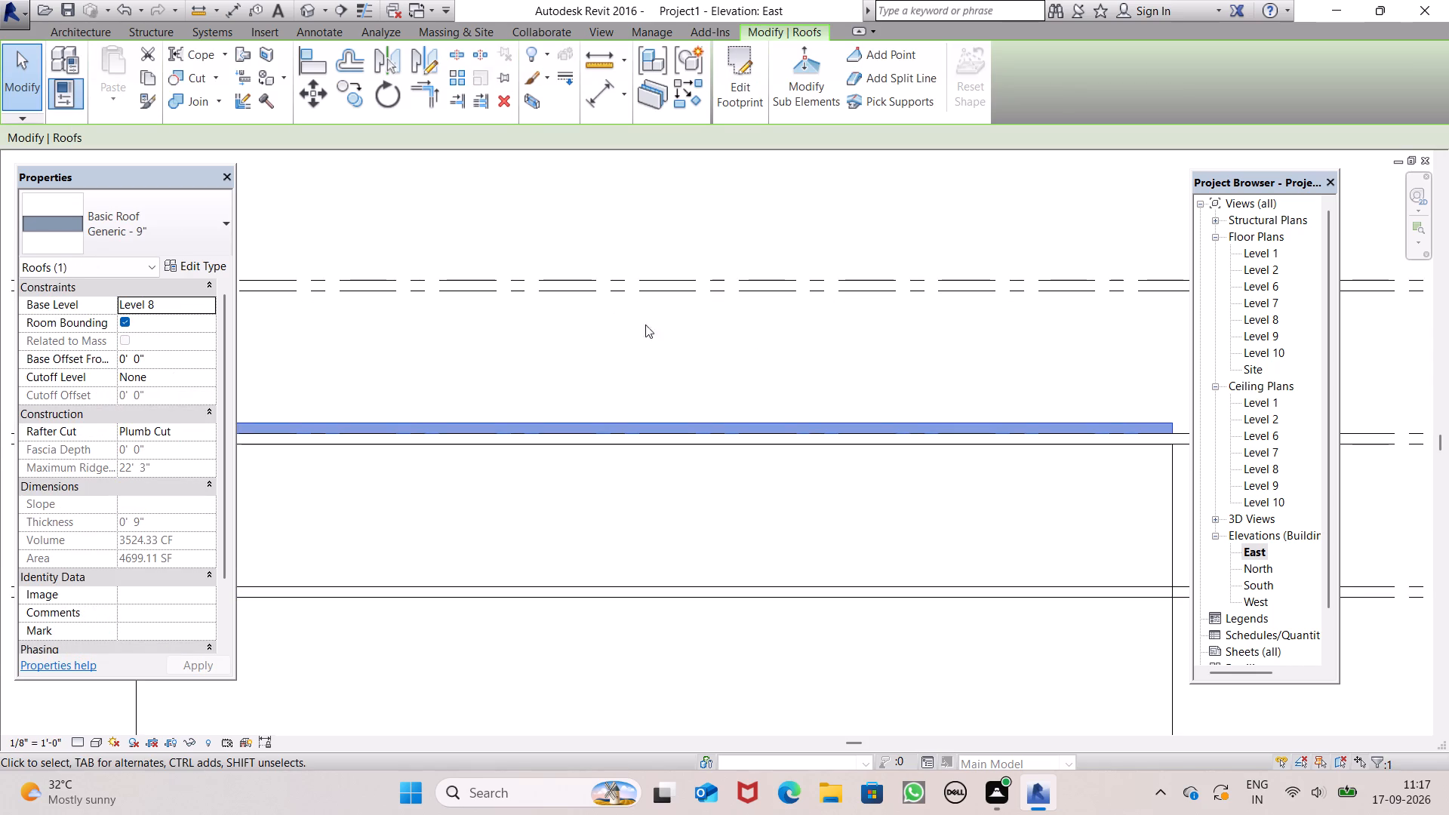
scroll(670, 347, "up", 2)
scroll(673, 356, "down", 3)
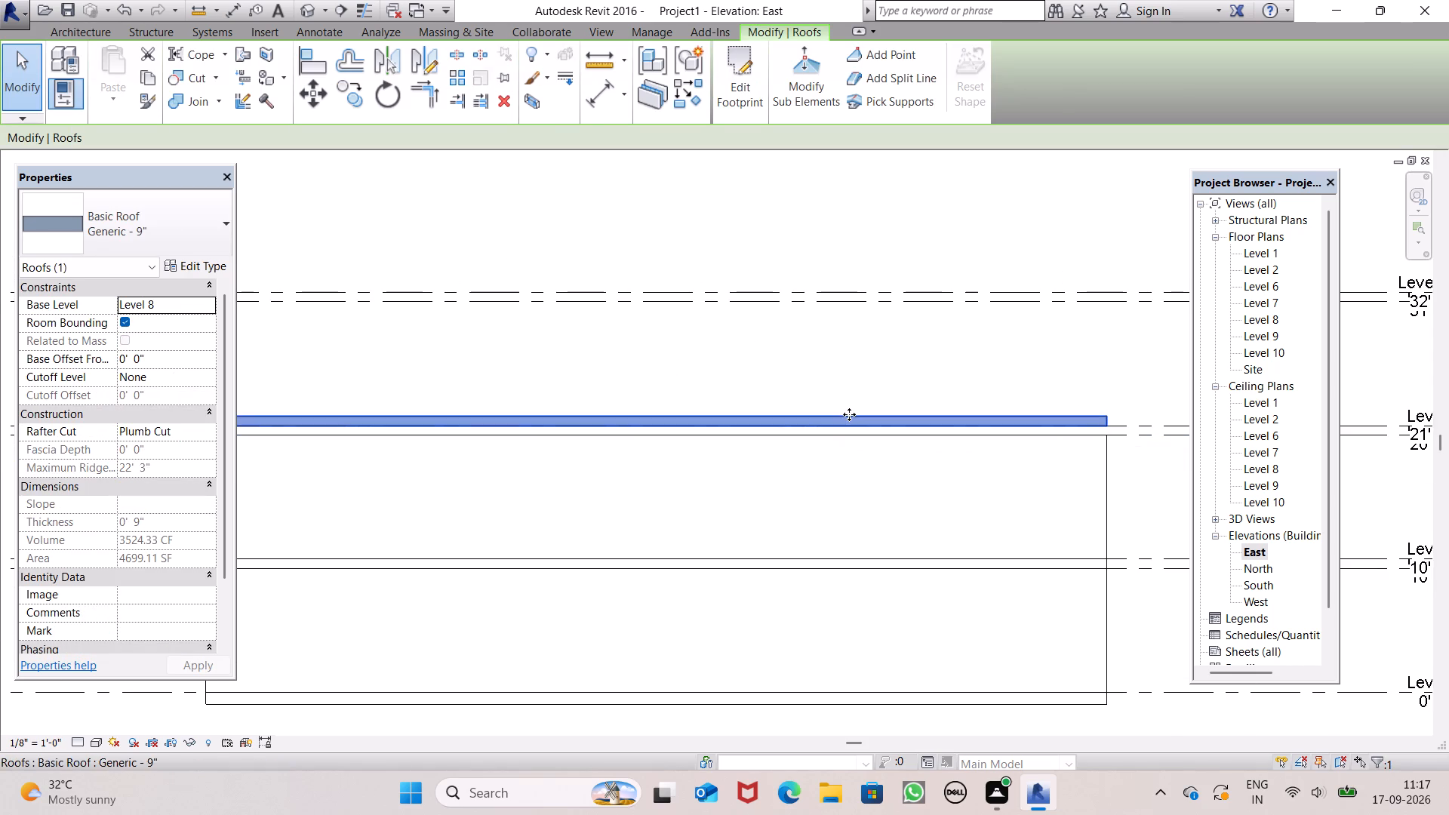
key("Down")
key("Down")
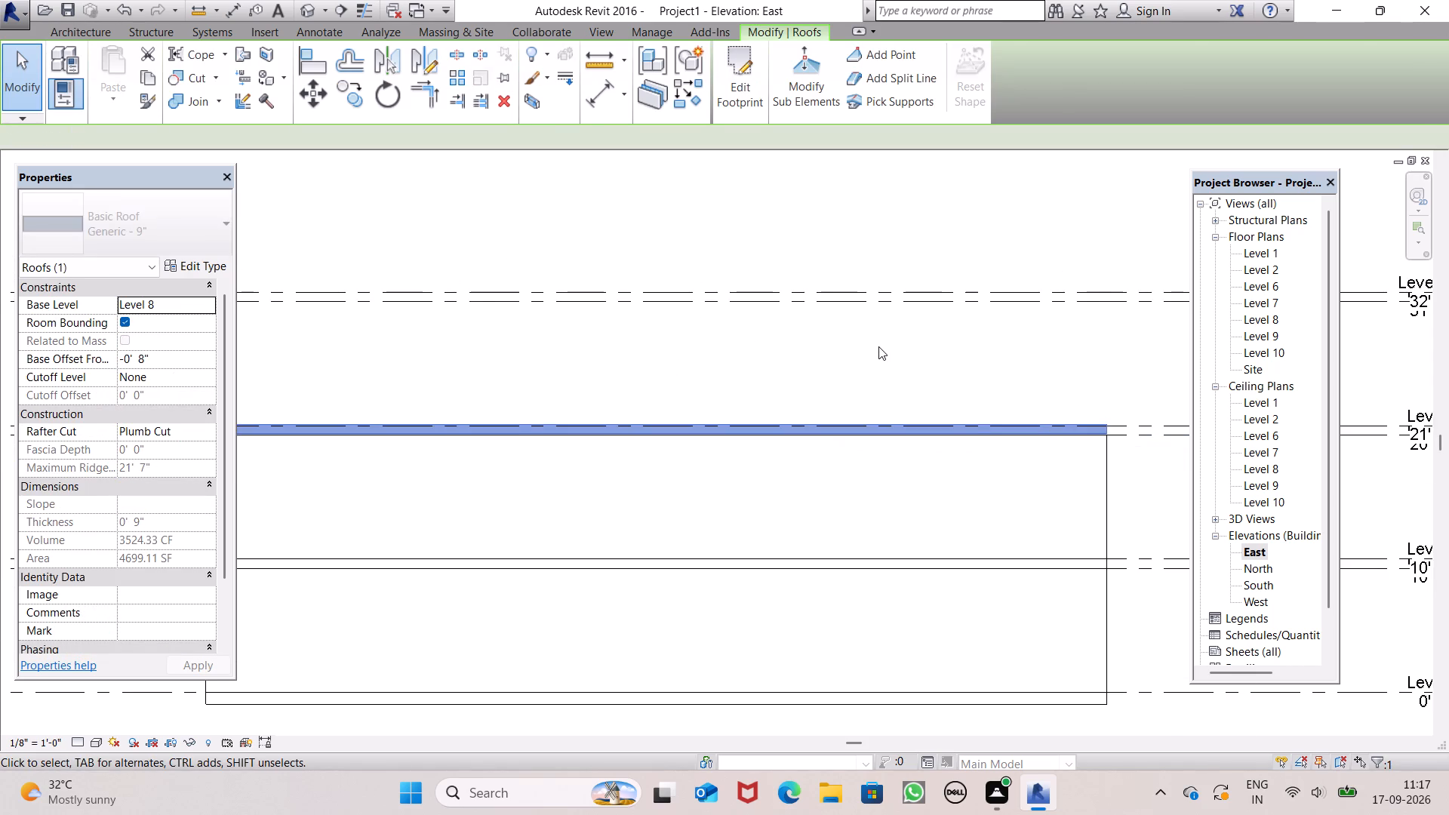
left_click(925, 380)
scroll(971, 426, "up", 5)
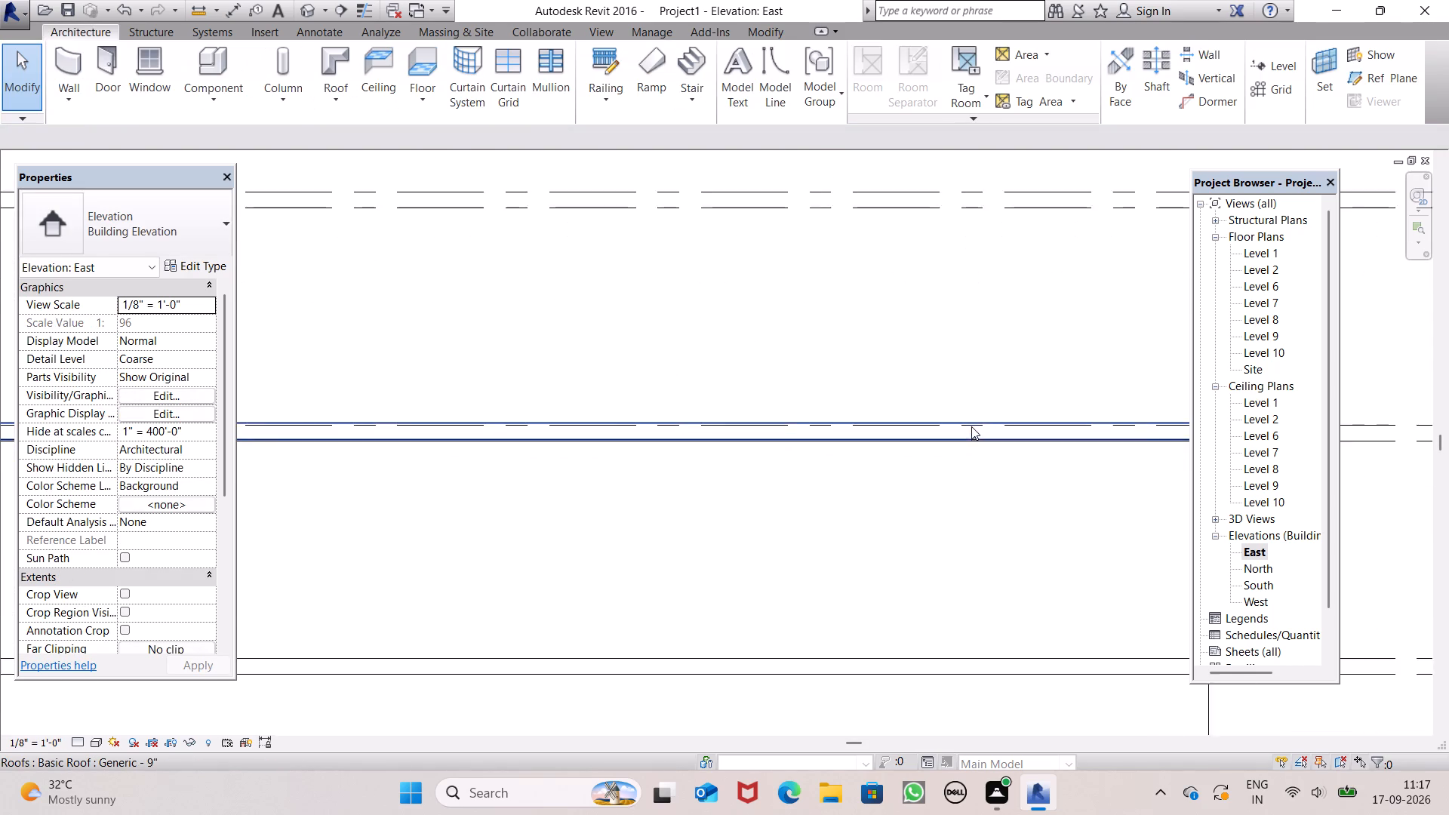
left_click(829, 427)
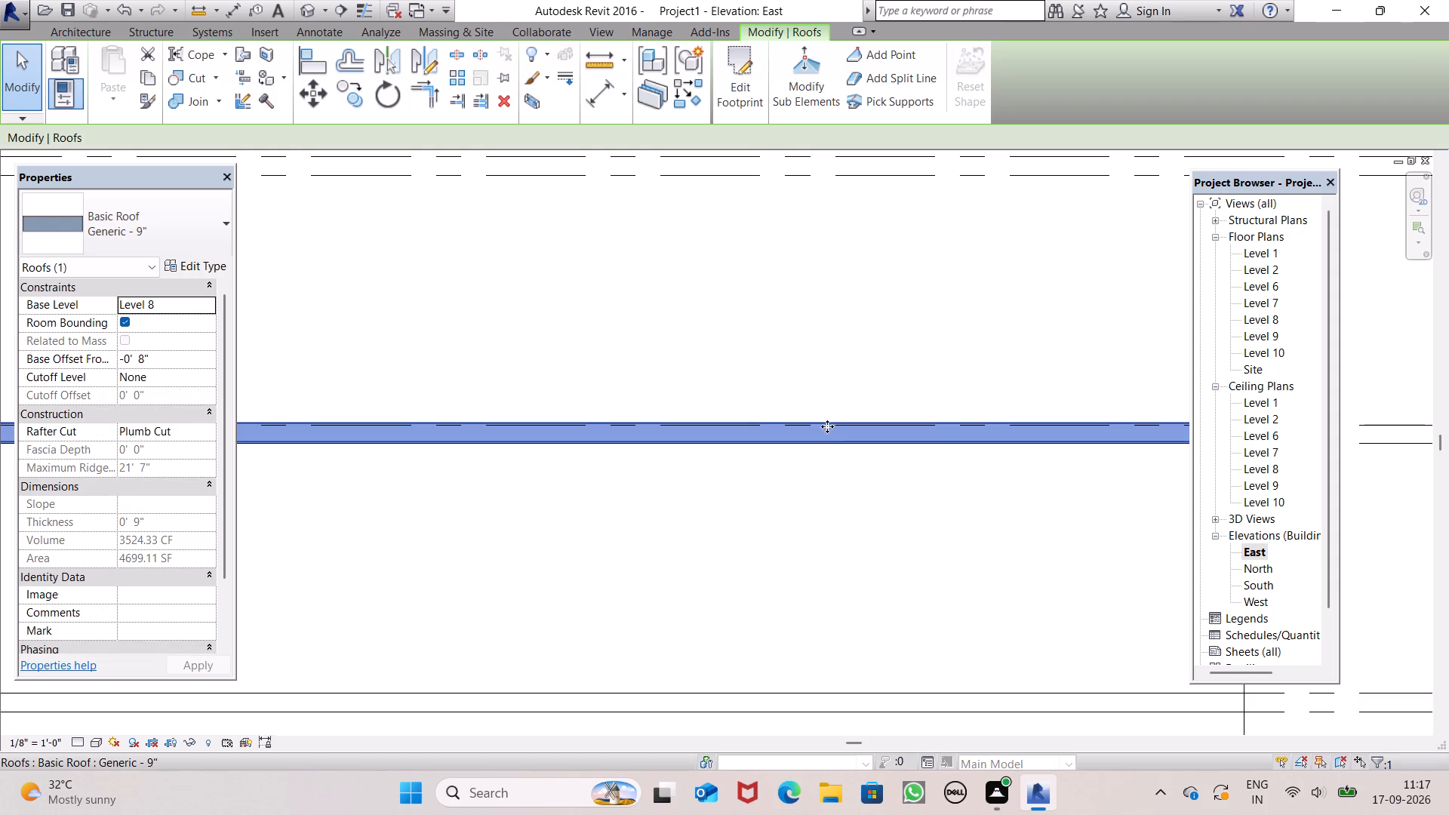
key("Down")
left_click(795, 377)
scroll(679, 326, "down", 3)
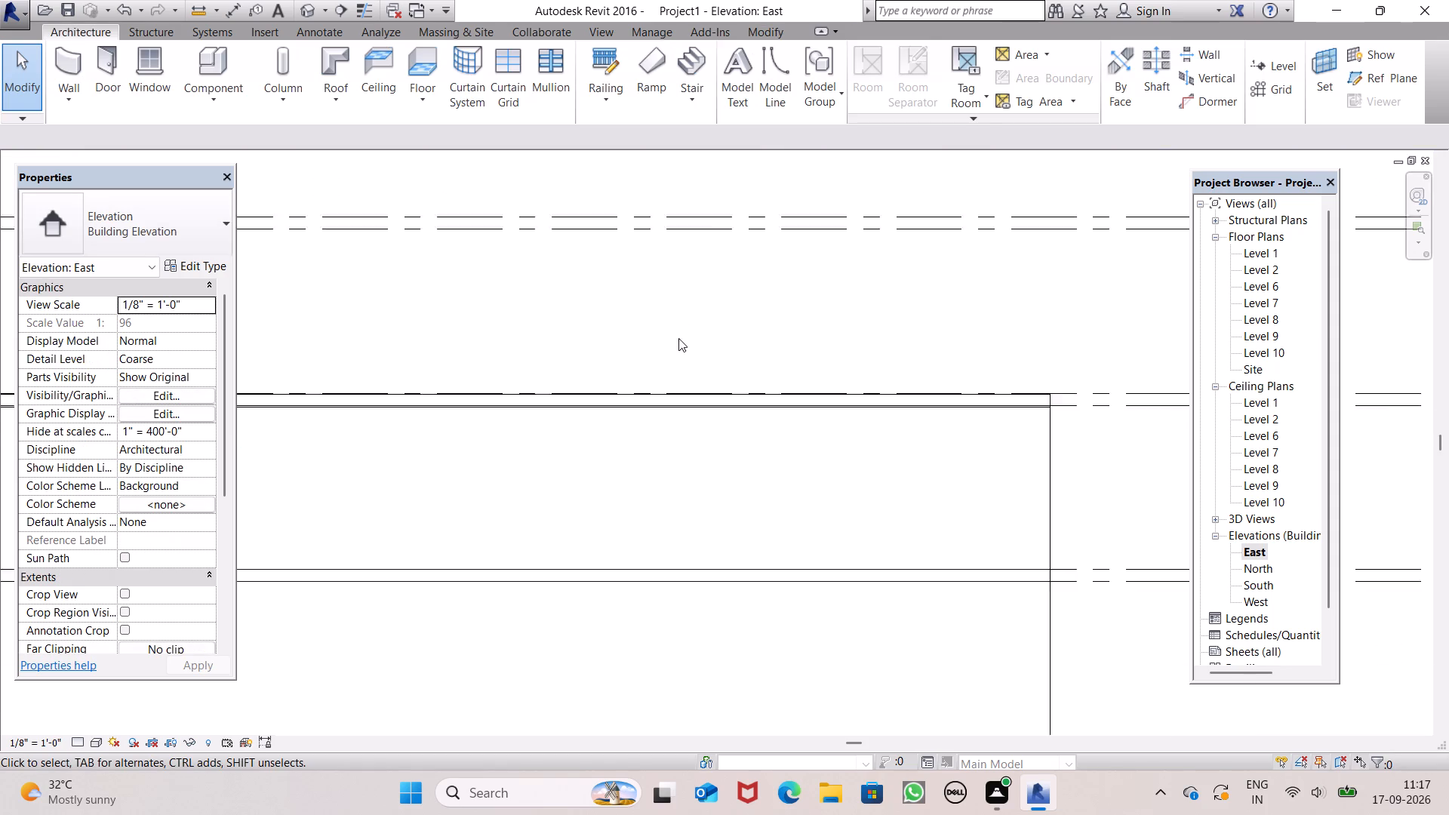
scroll(678, 338, "down", 3)
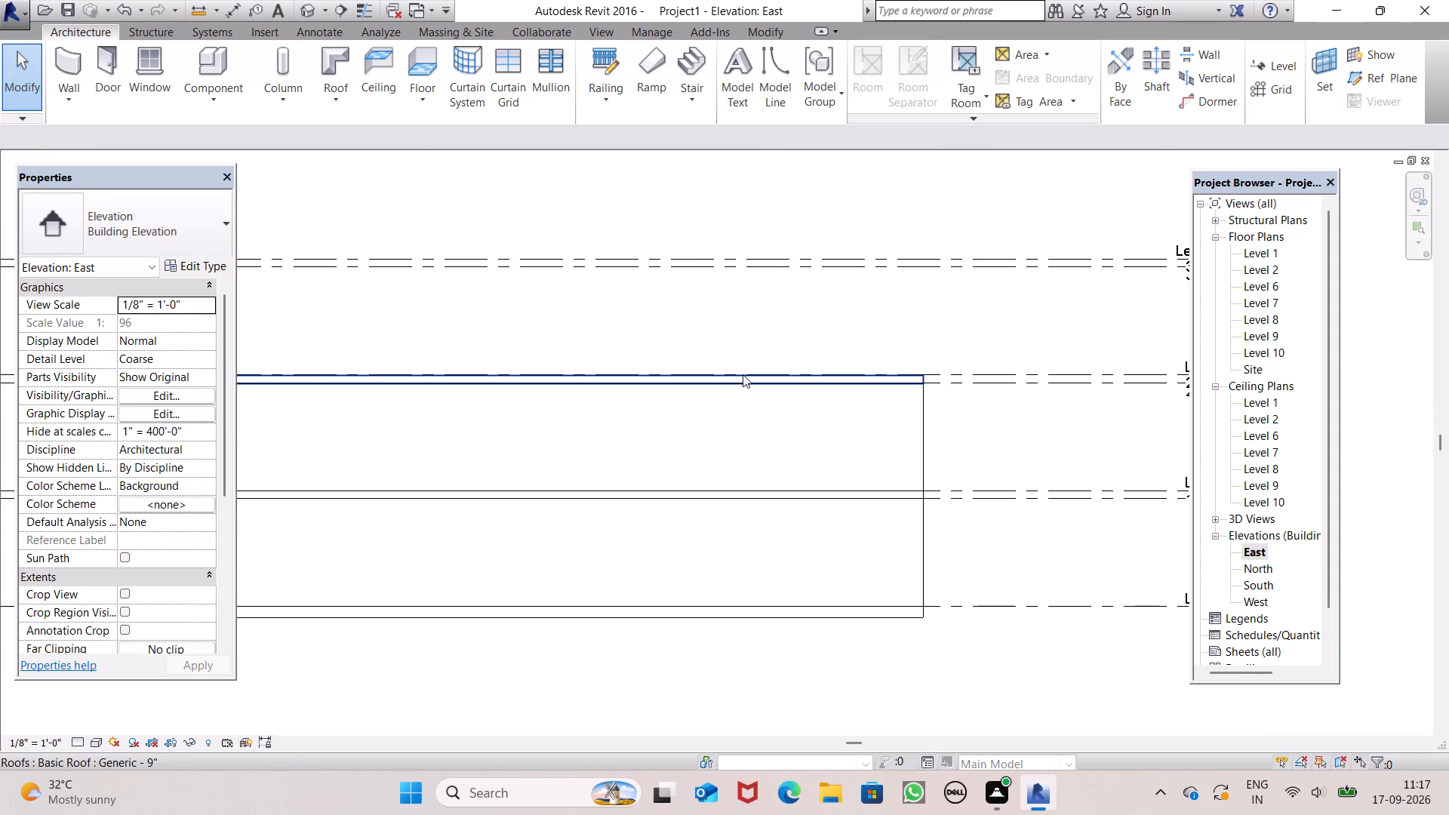
In the East elevation, nudge the roof down to a base offset of -0' 7" so it sits on the wall tops.
left_click(745, 376)
key("Up")
scroll(737, 346, "up", 6)
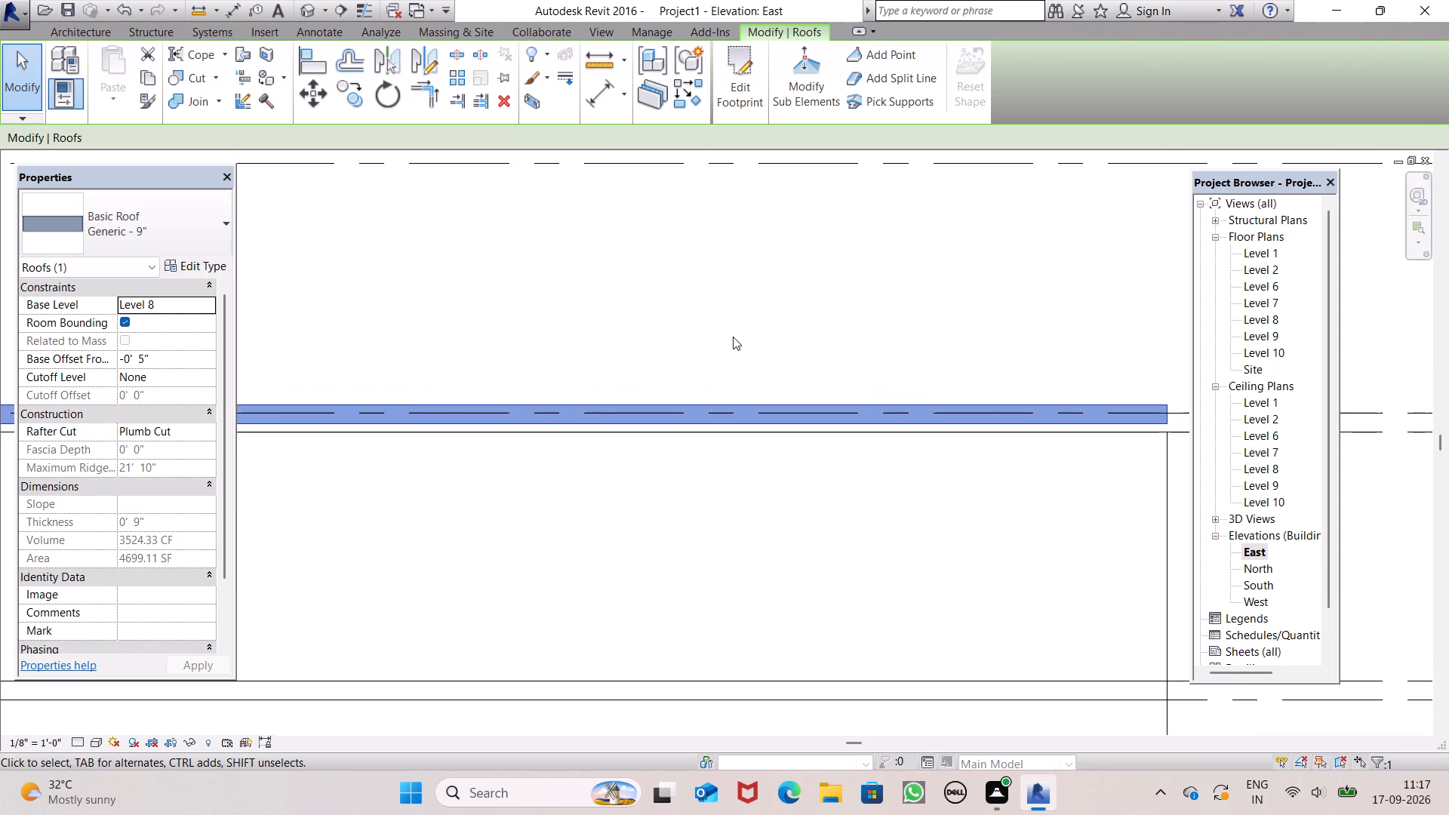
left_click(734, 334)
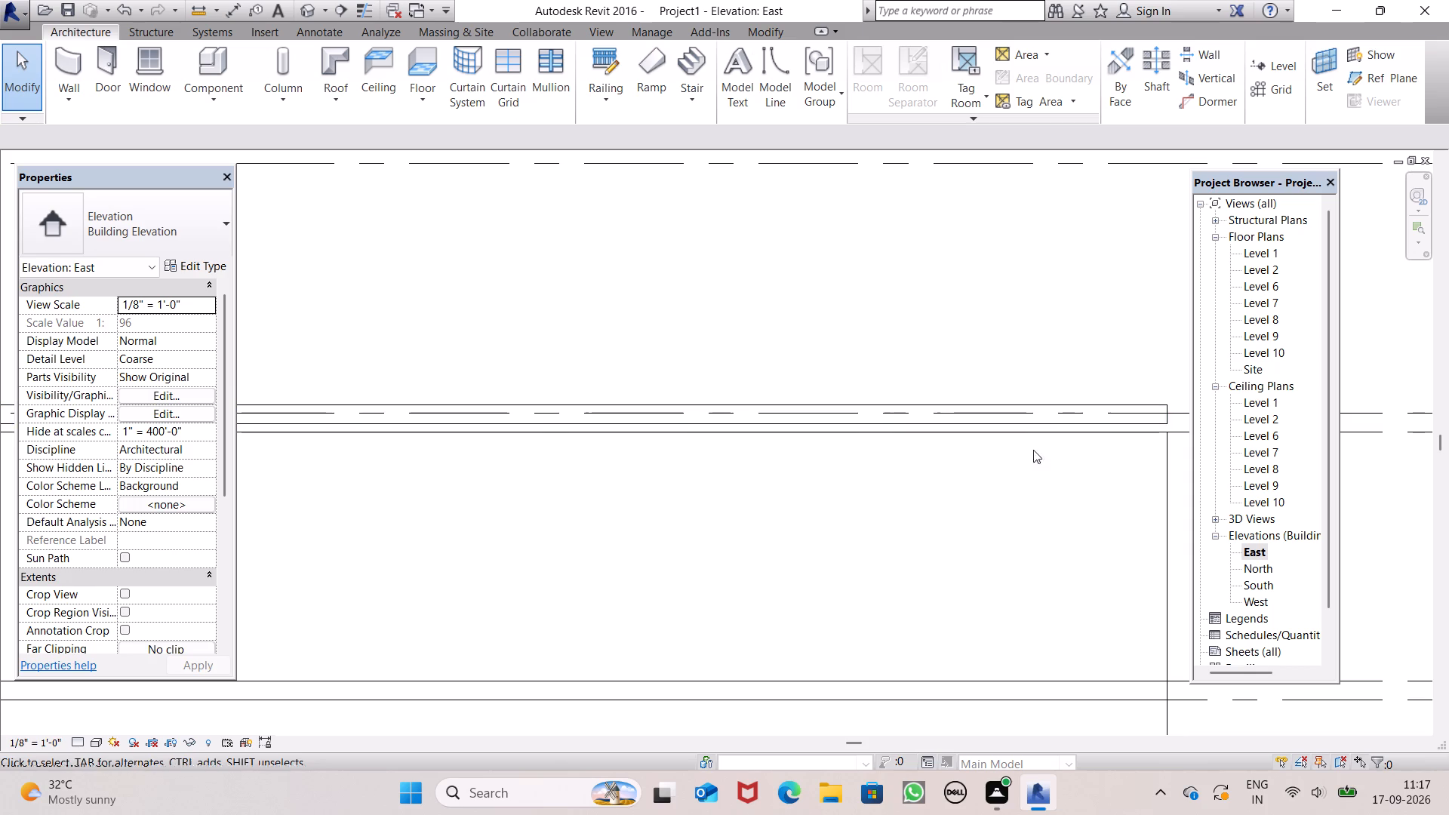
scroll(1124, 457, "up", 2)
left_click(1117, 411)
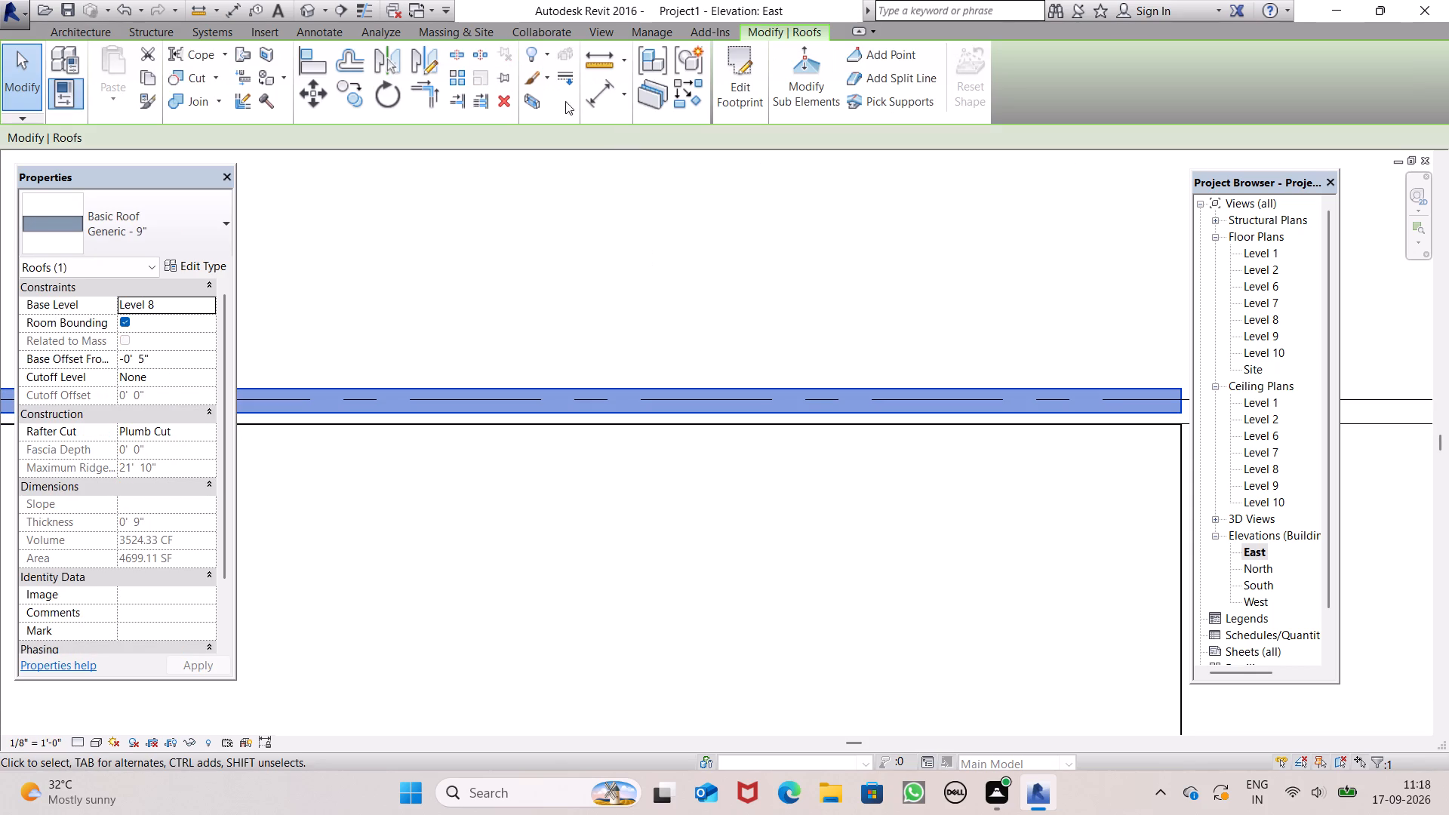
key("Down")
key("Down")
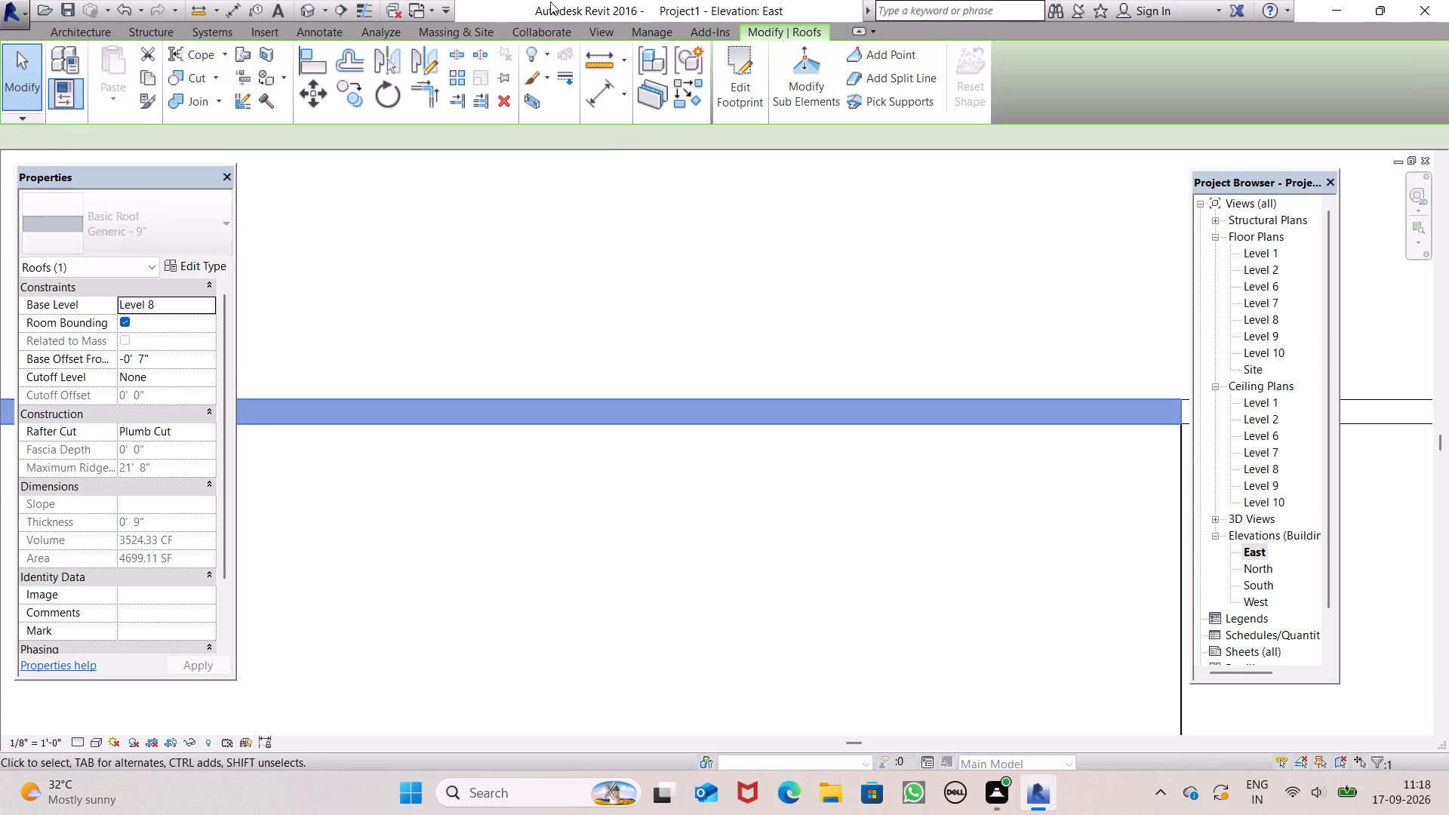
left_click(568, 260)
scroll(543, 296, "down", 8)
scroll(1022, 297, "up", 3)
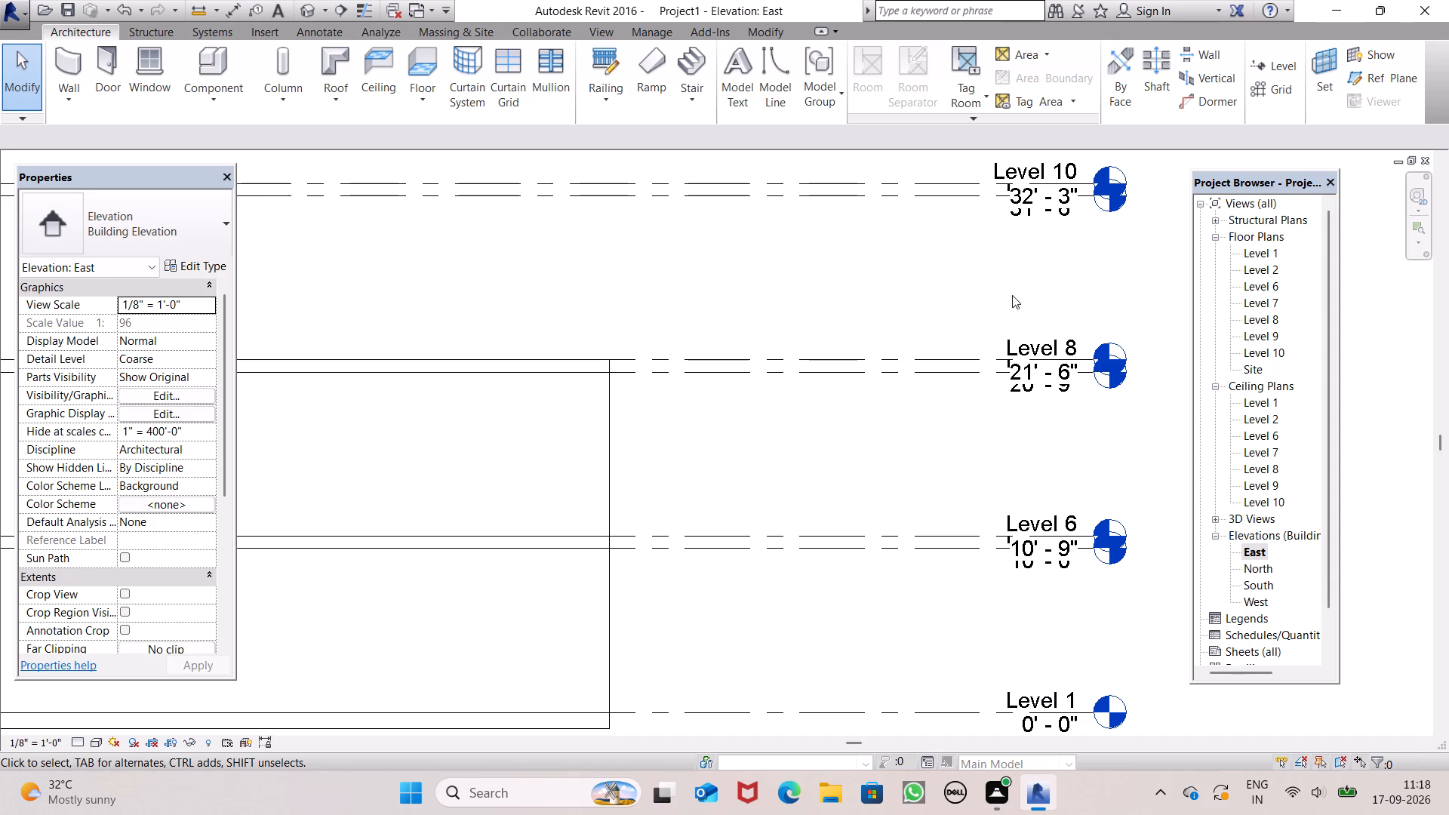
Examine the lowered roof on the Level 8 and Level 7 plans, in 3D and in the East elevation against the level lines.
left_click(1264, 319)
left_click(1264, 319)
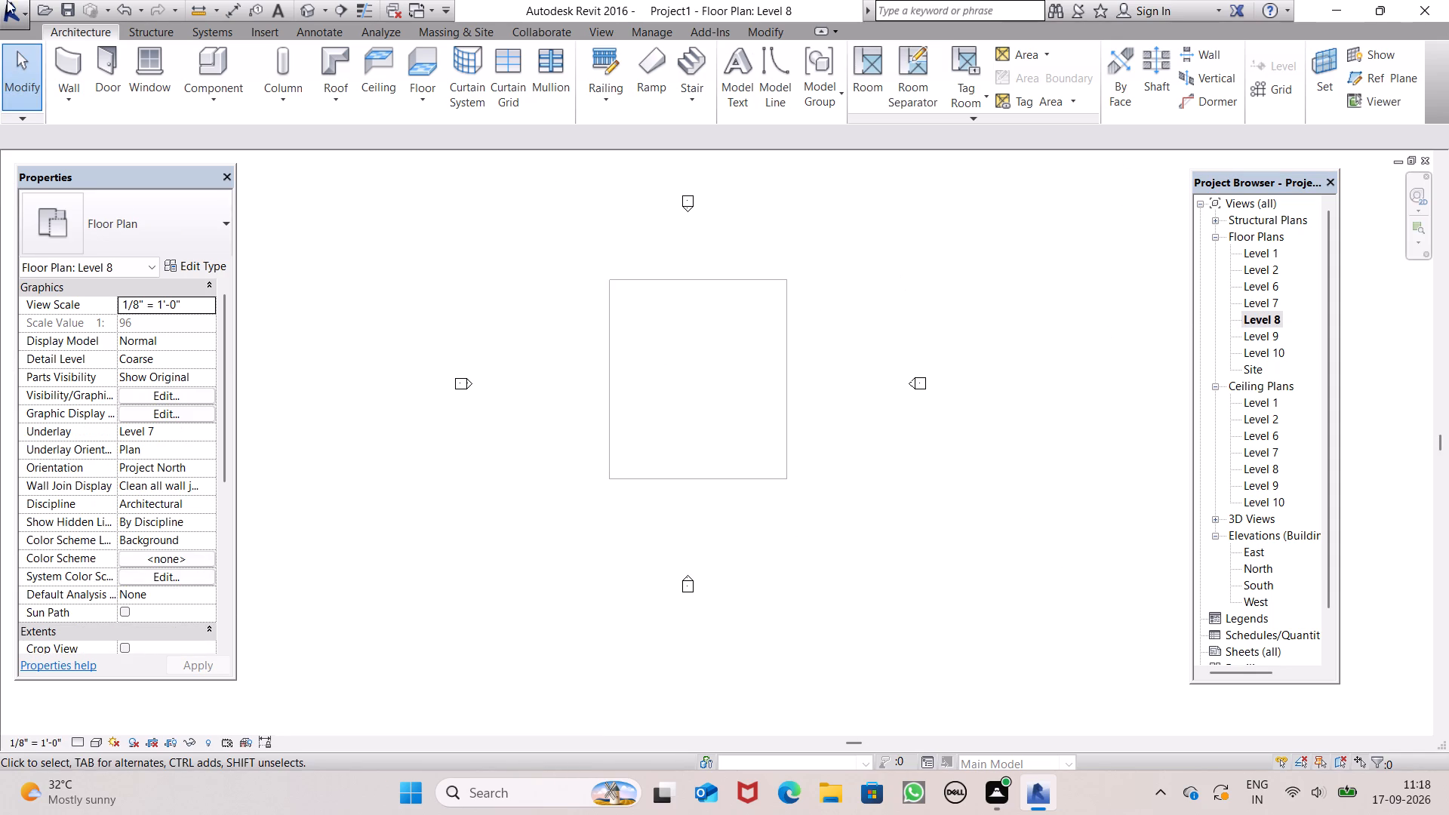
double_click(1266, 303)
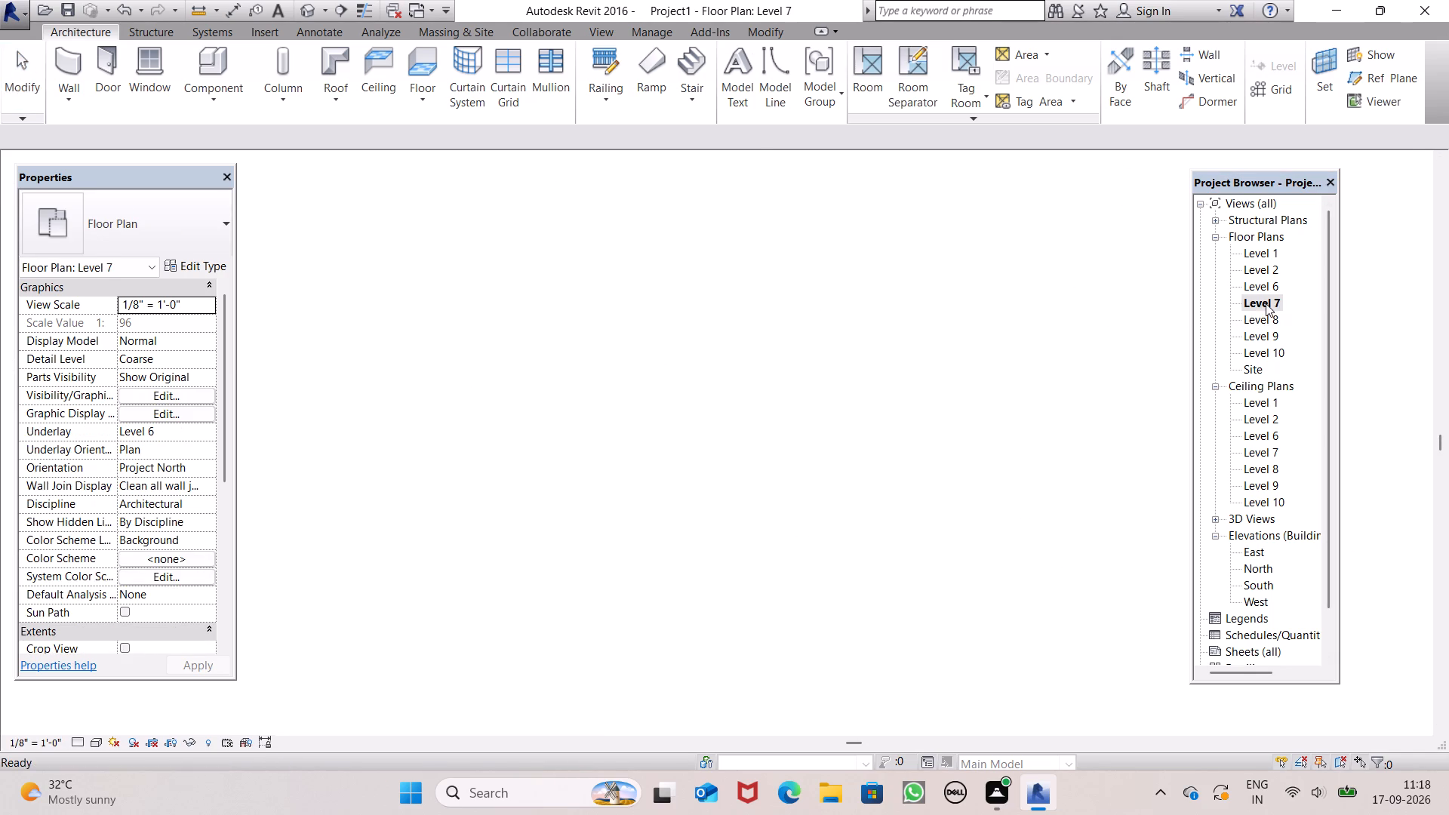
scroll(912, 318, "up", 1)
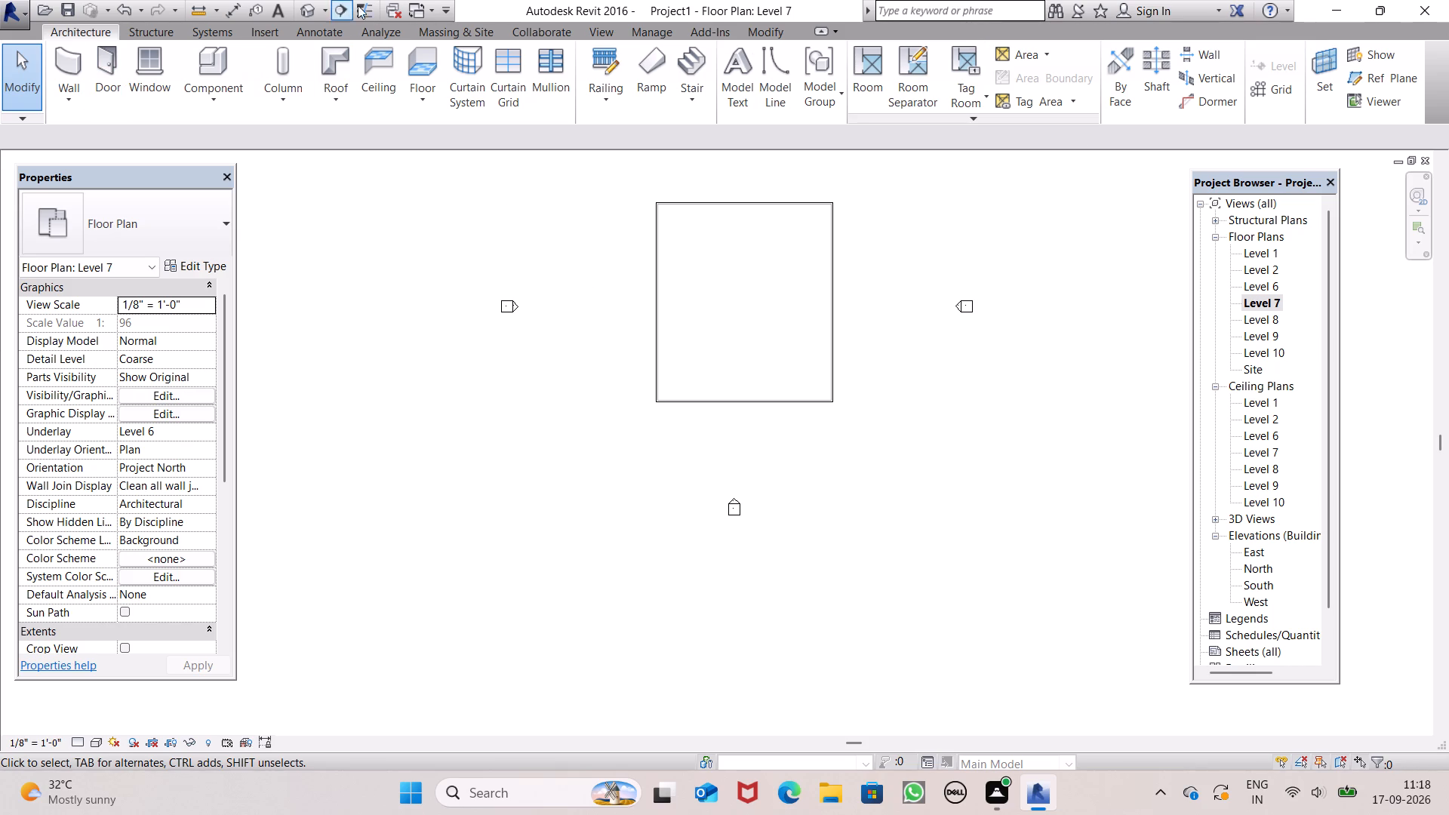
left_click(307, 11)
scroll(1000, 531, "down", 7)
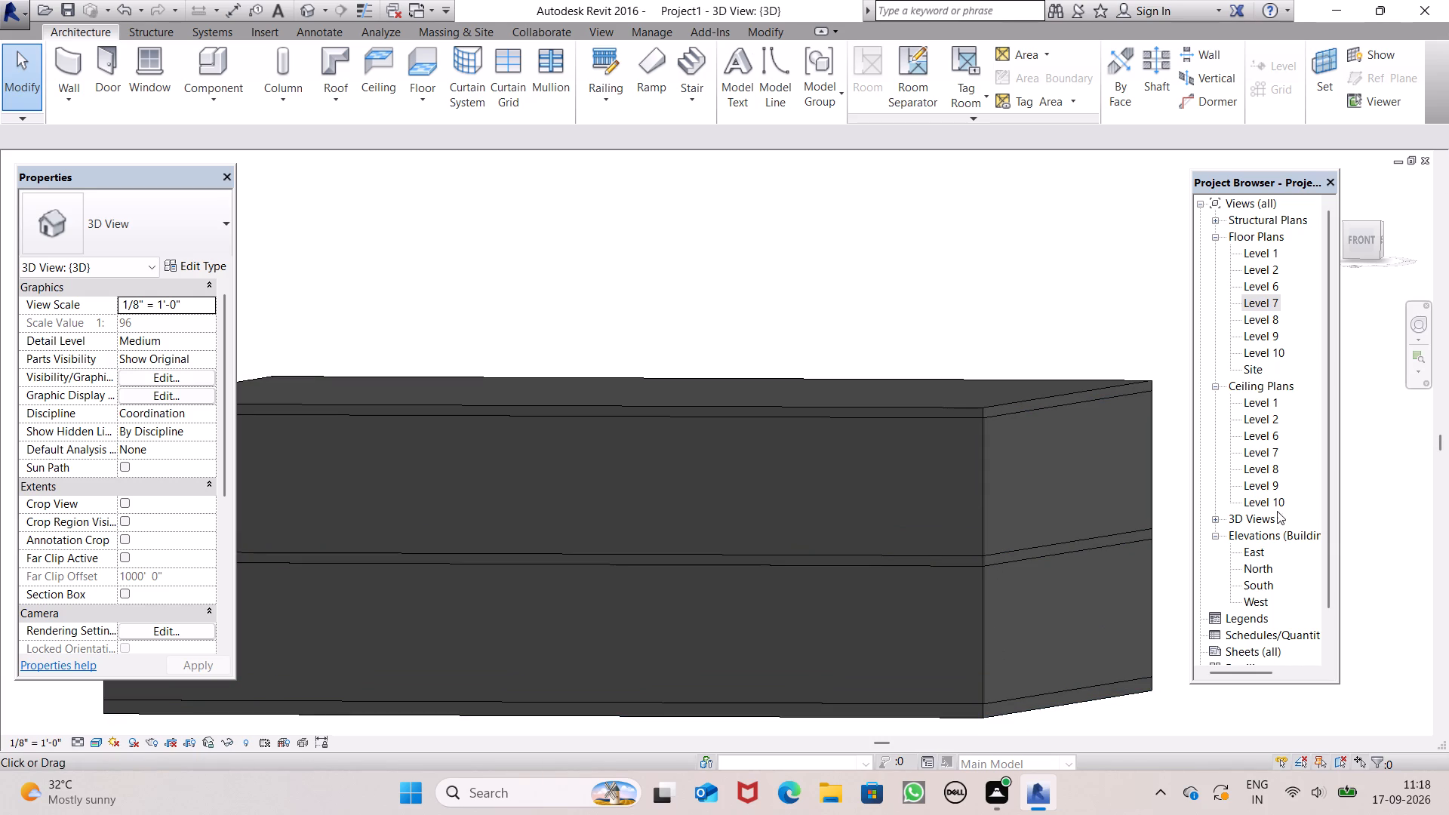
left_click(1260, 559)
left_click(1260, 558)
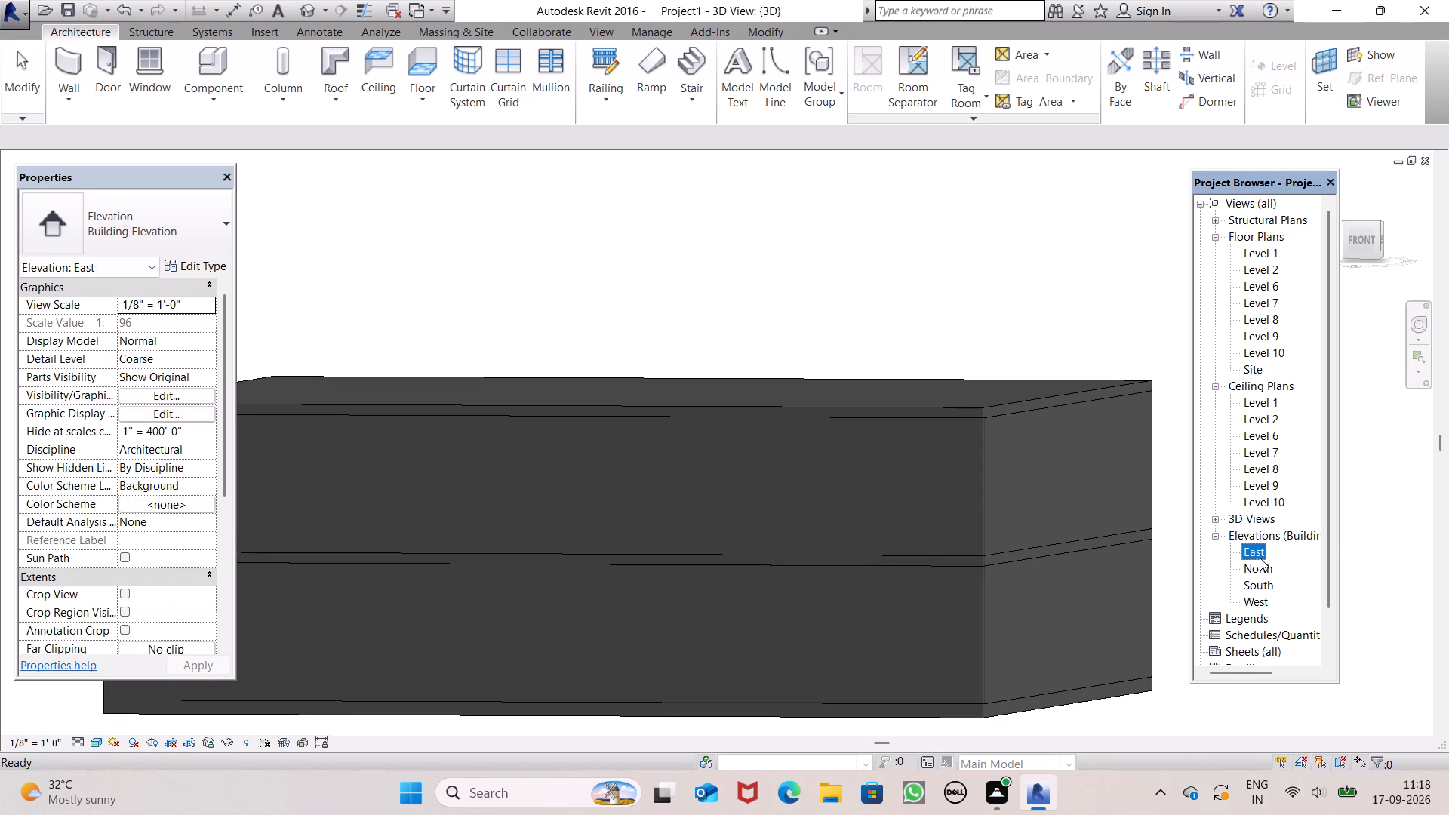
scroll(1040, 425, "down", 1)
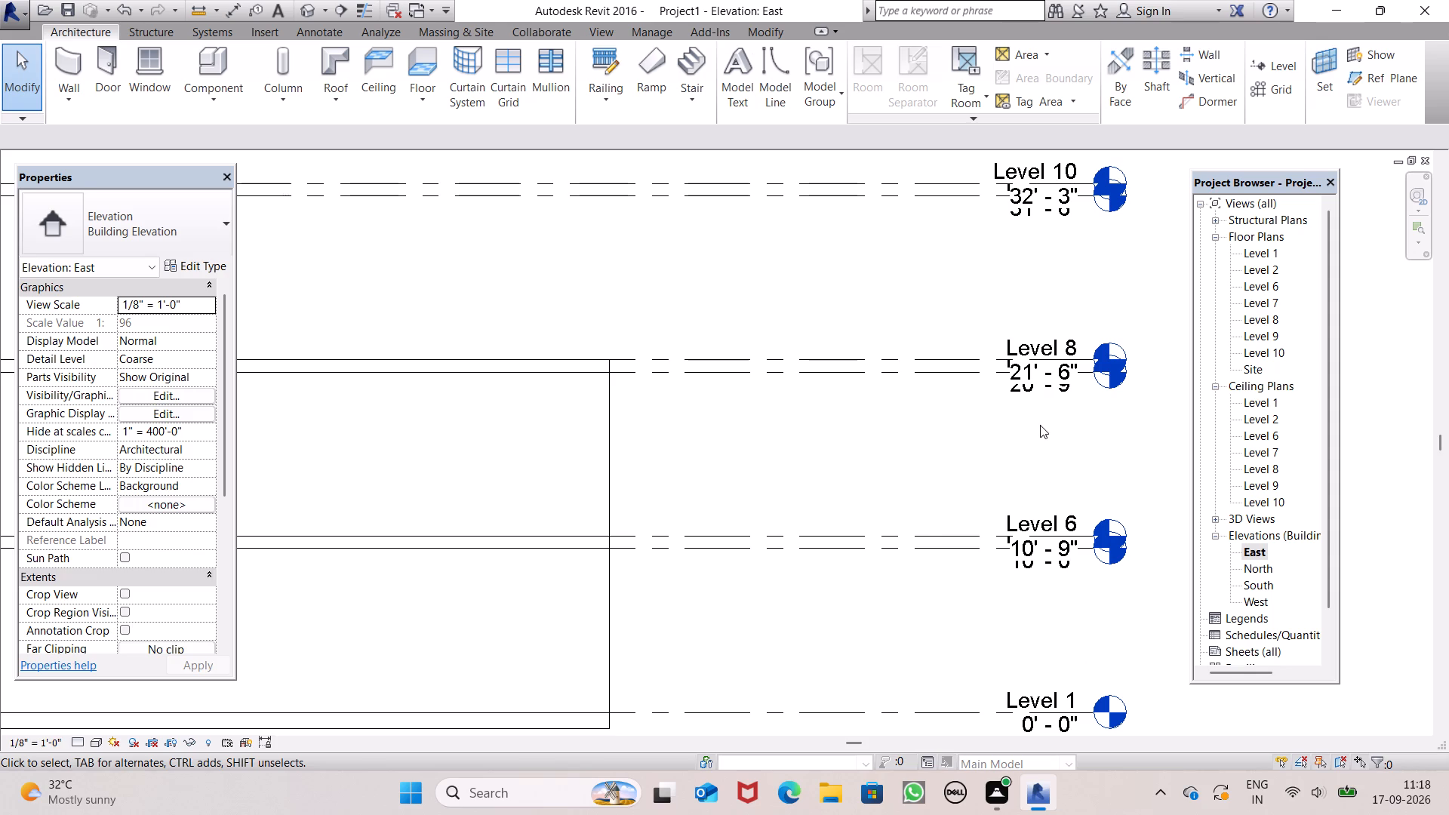
scroll(1040, 425, "down", 1)
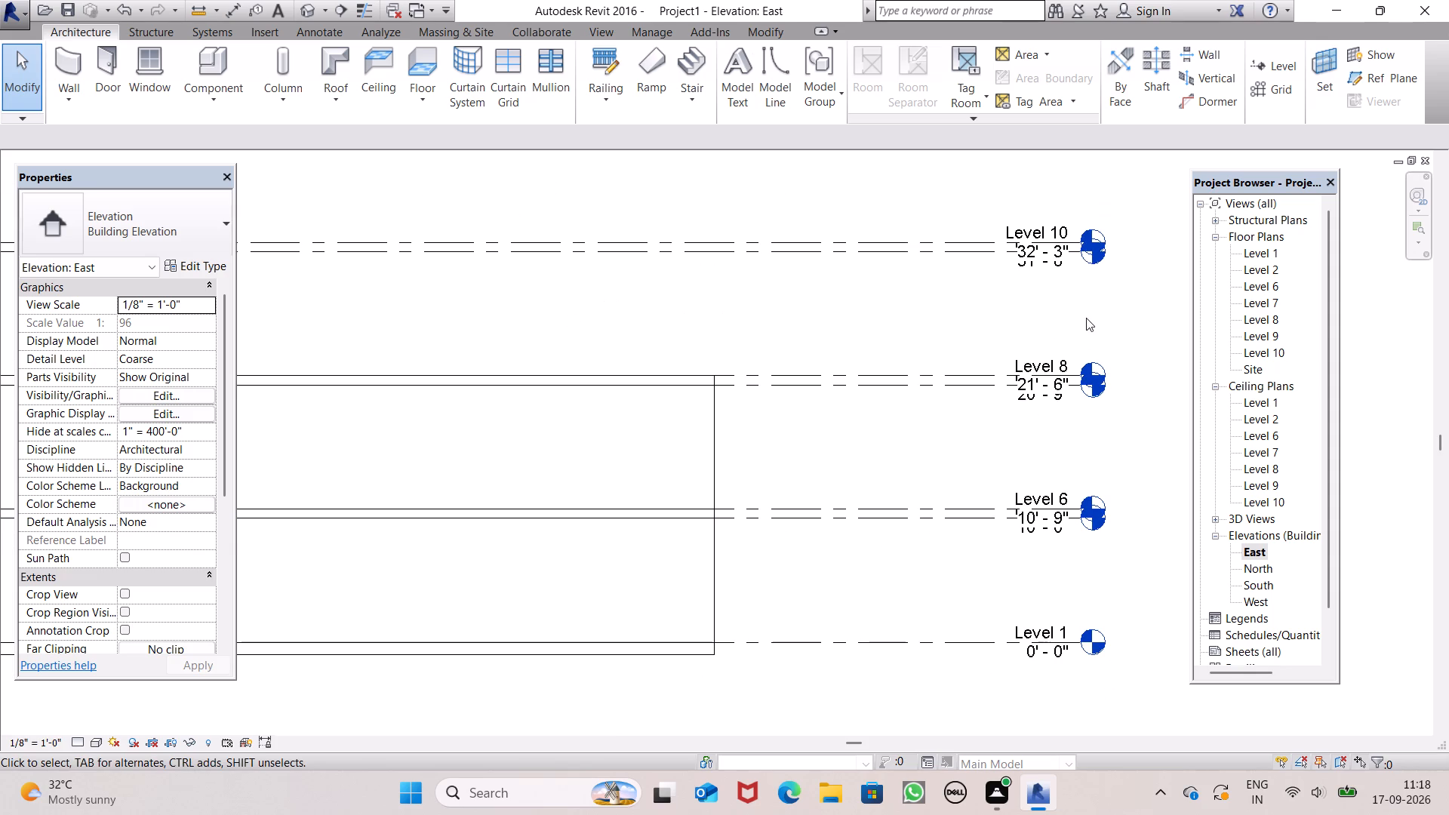
On the Level 7 plan, draw a rectangle of Generic - 8" walls over the existing walls, base constraint Level 8, unconnected height 10' 0".
double_click(1251, 303)
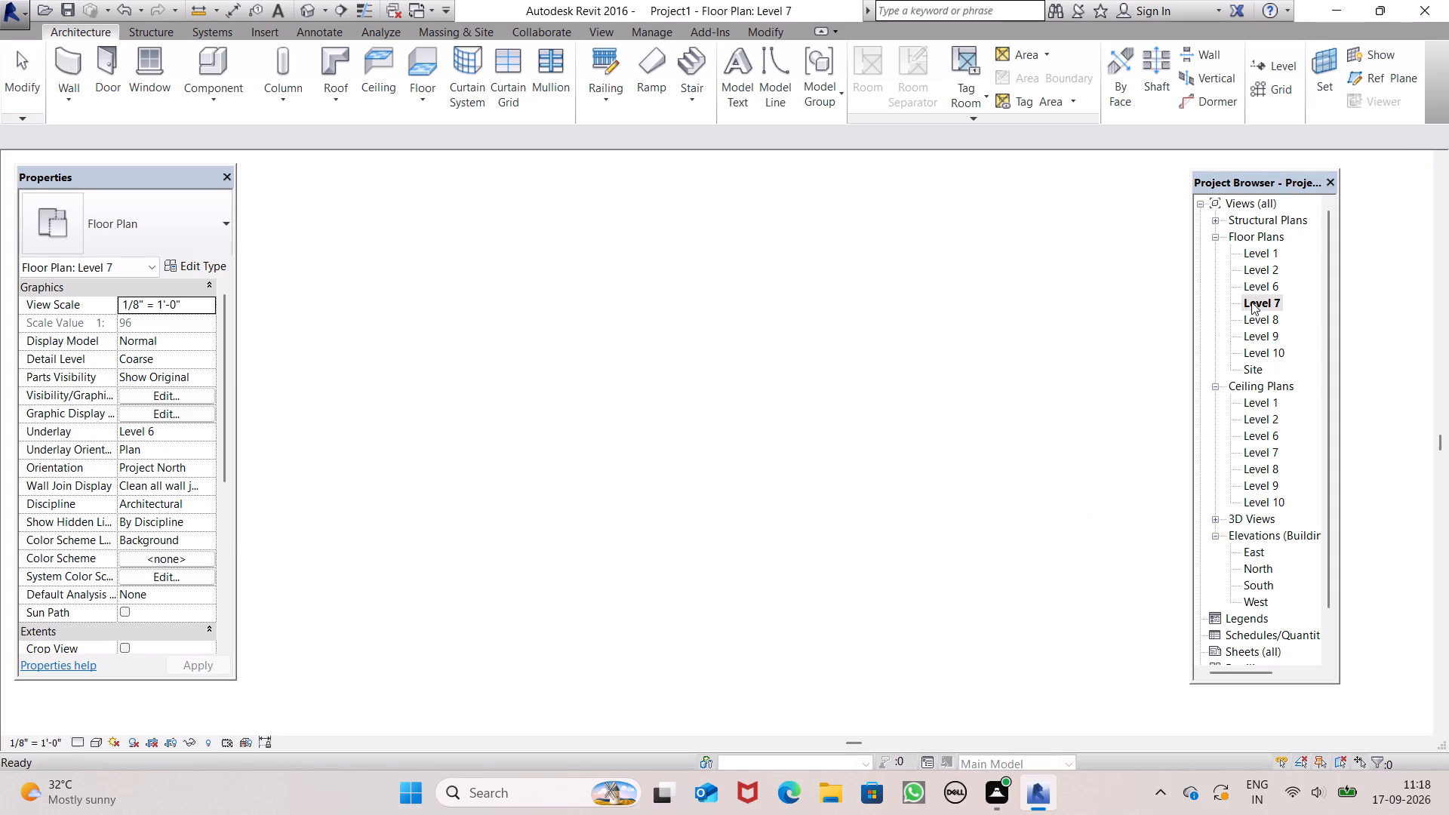
scroll(749, 119, "up", 4)
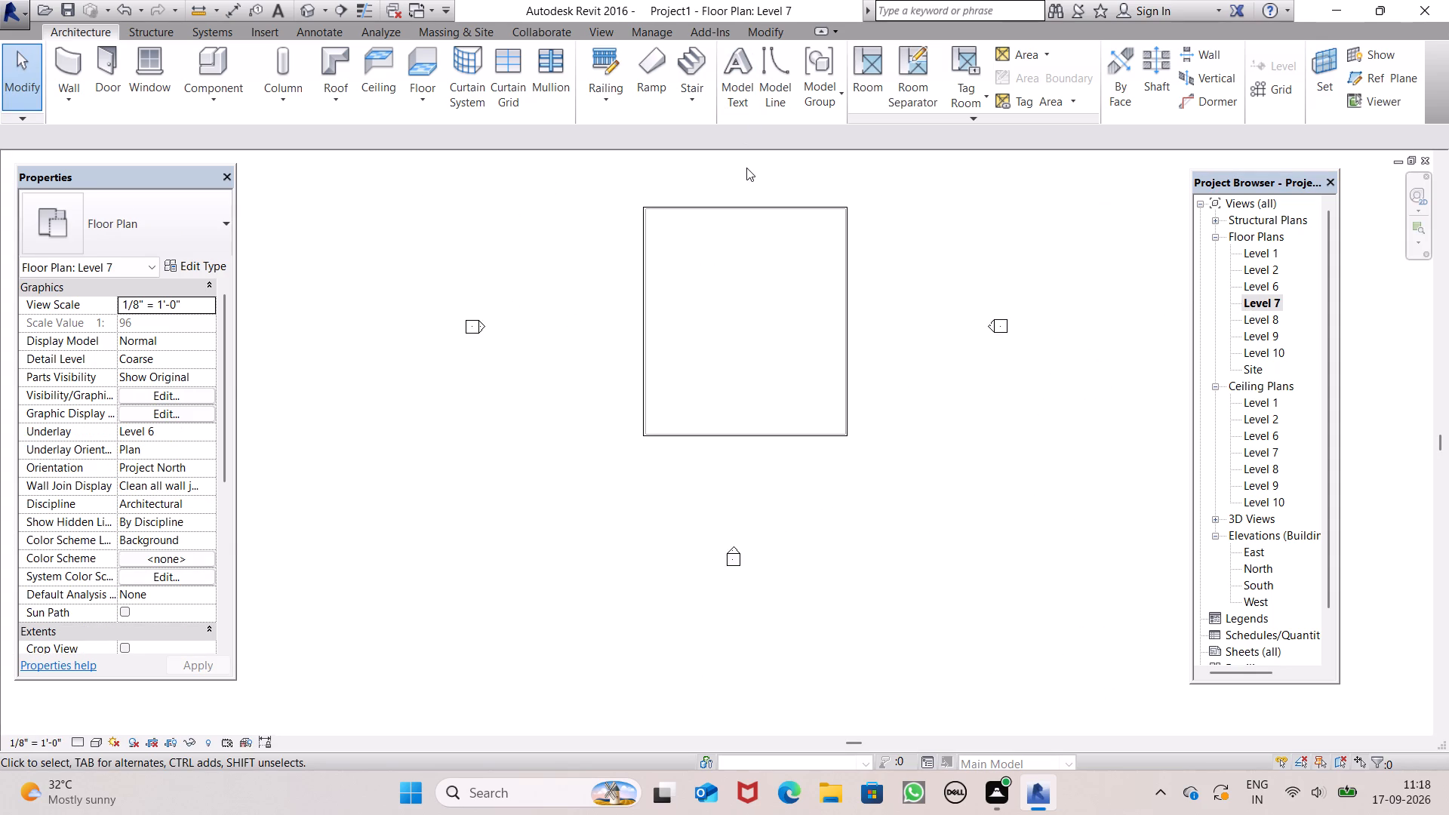
scroll(746, 168, "up", 4)
left_click(70, 89)
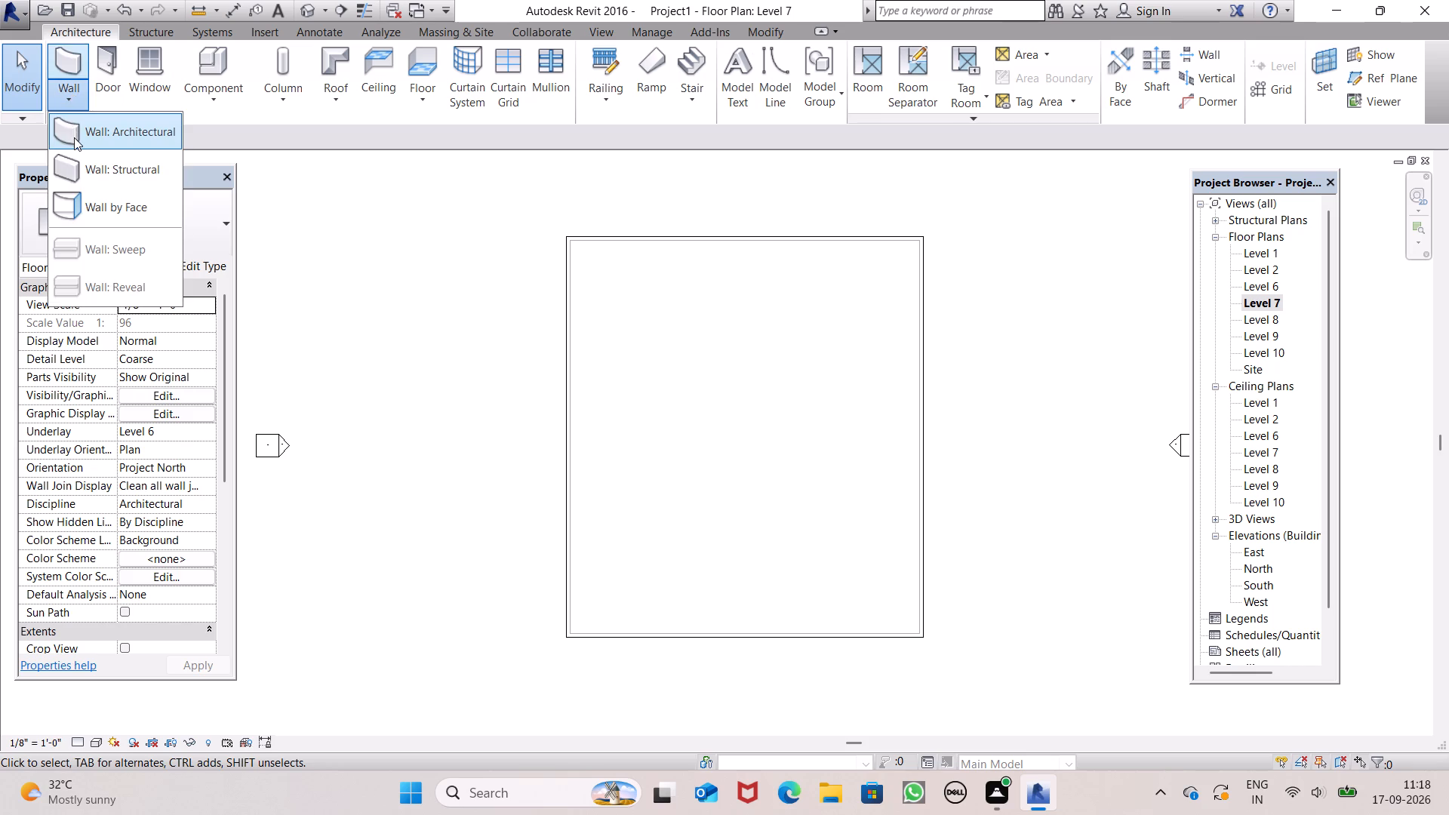
left_click(75, 137)
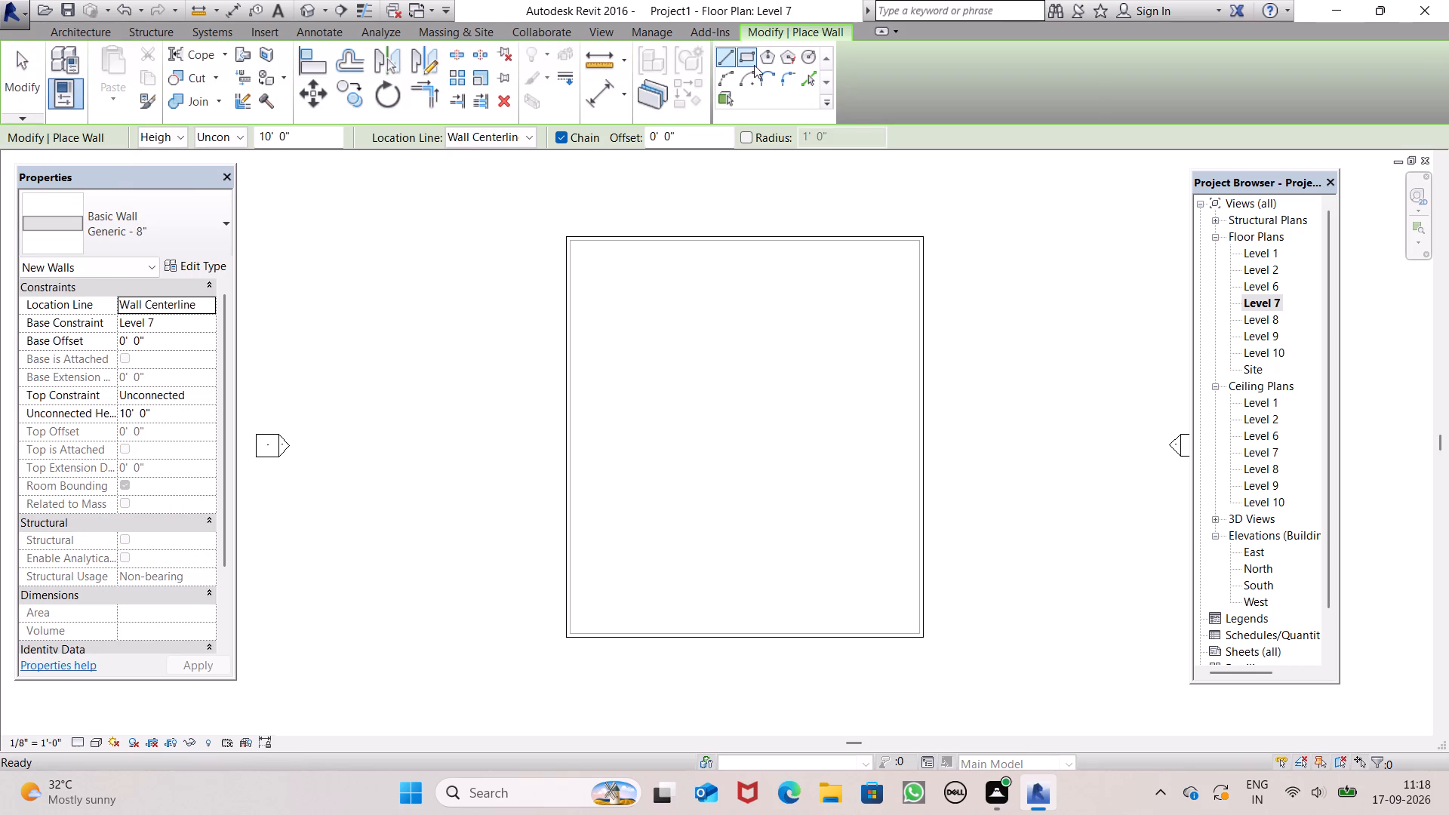
left_click(752, 63)
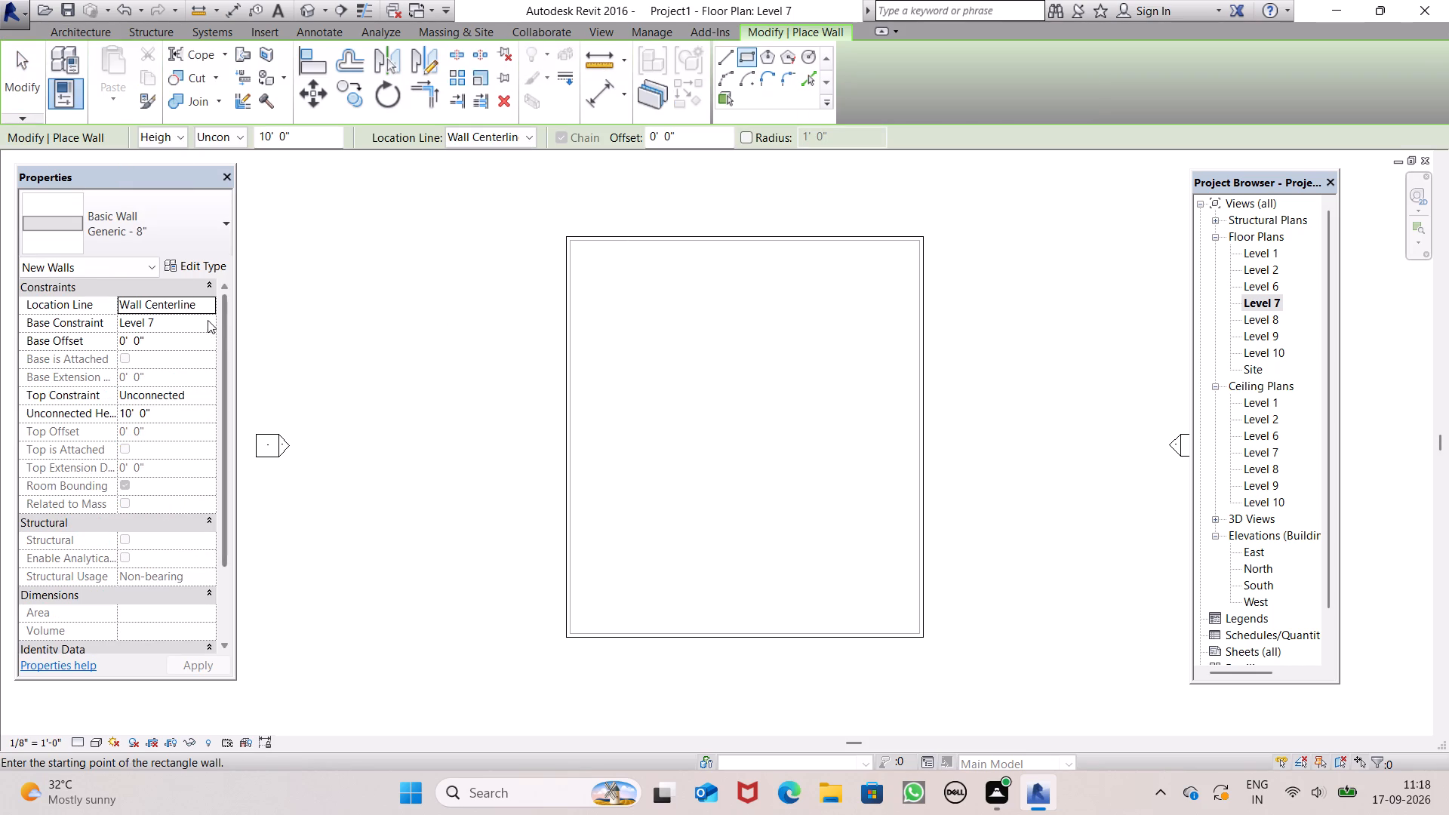
left_click(204, 325)
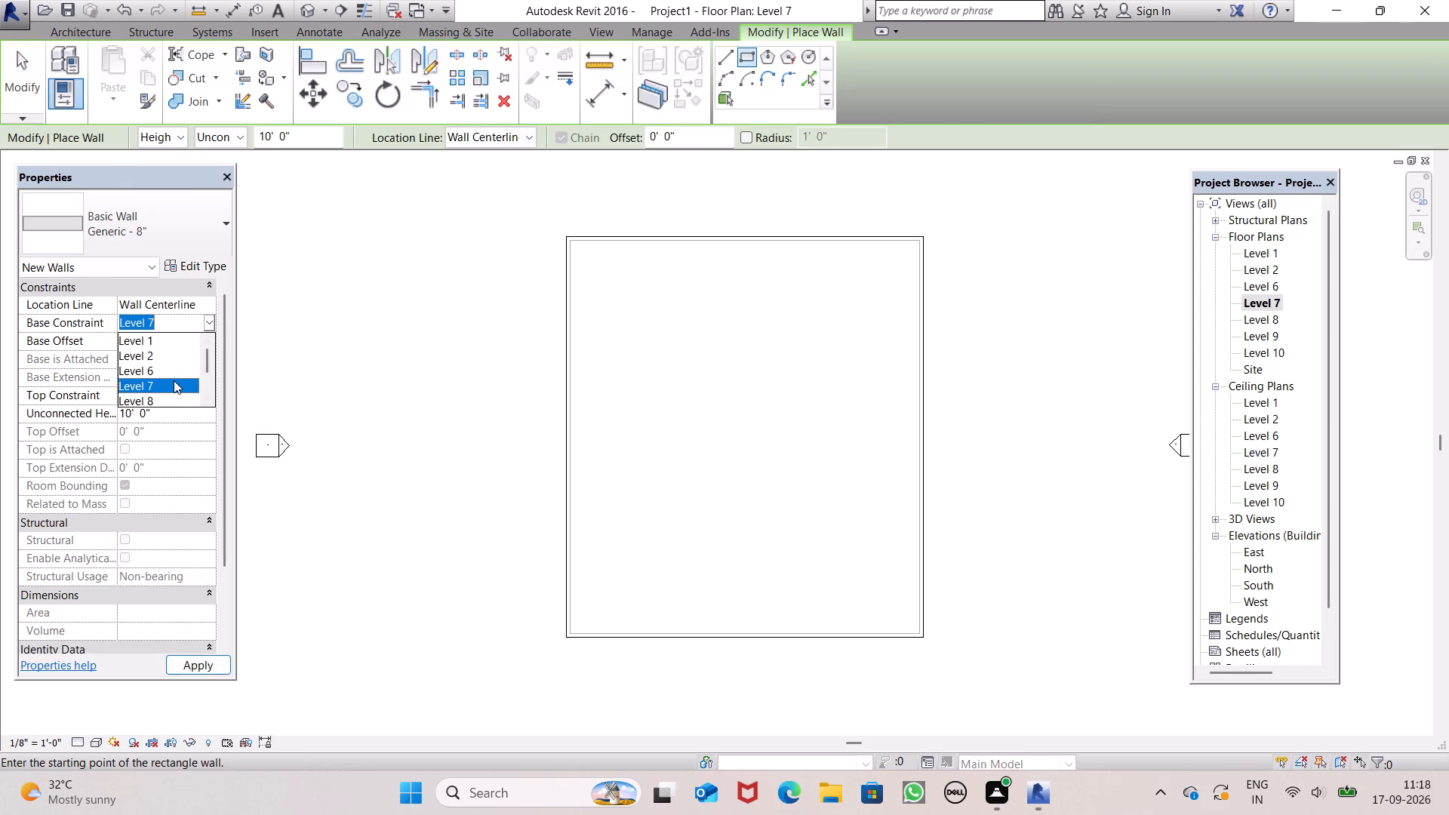
left_click(167, 398)
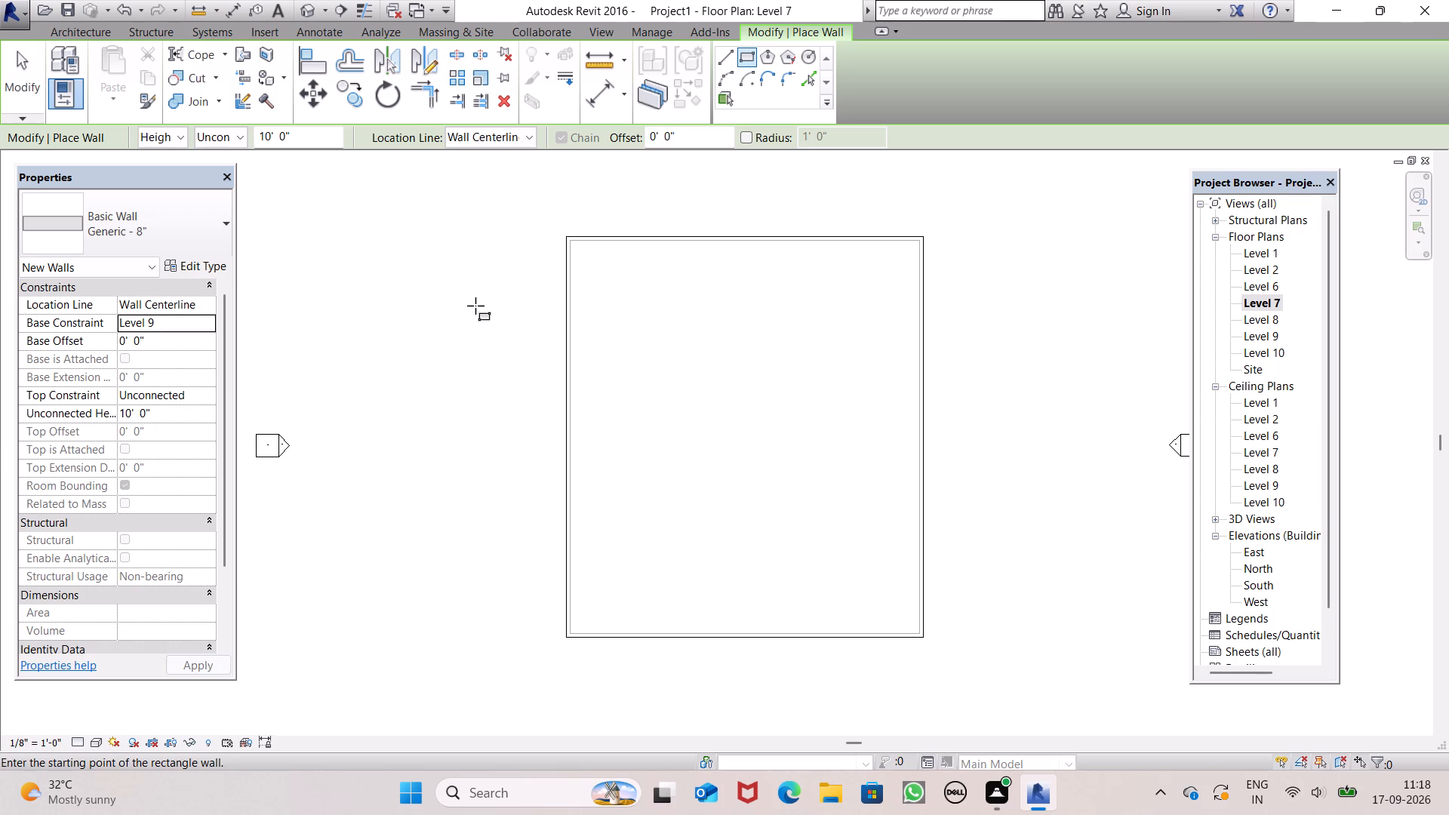
left_click(211, 324)
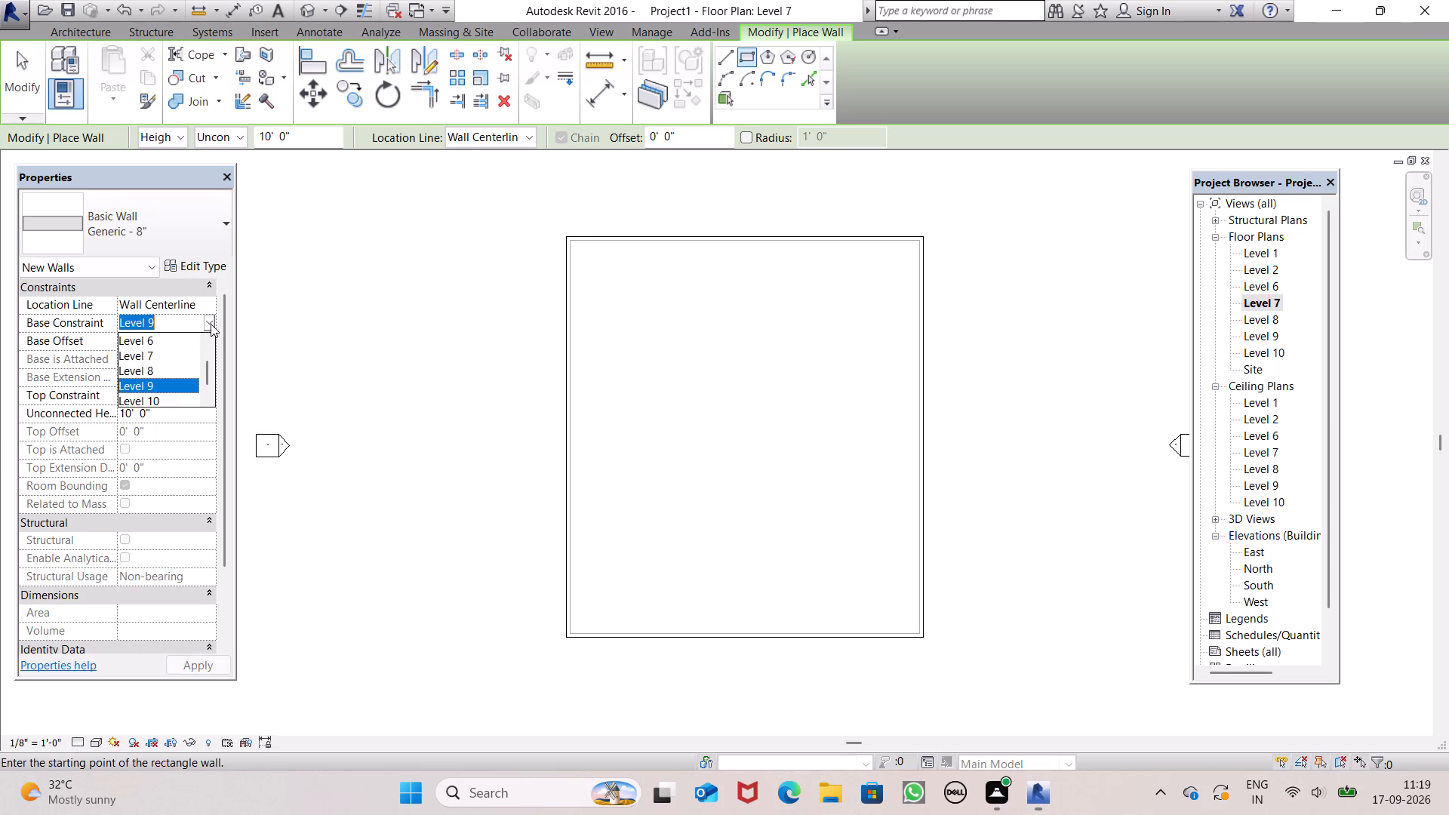
left_click(175, 376)
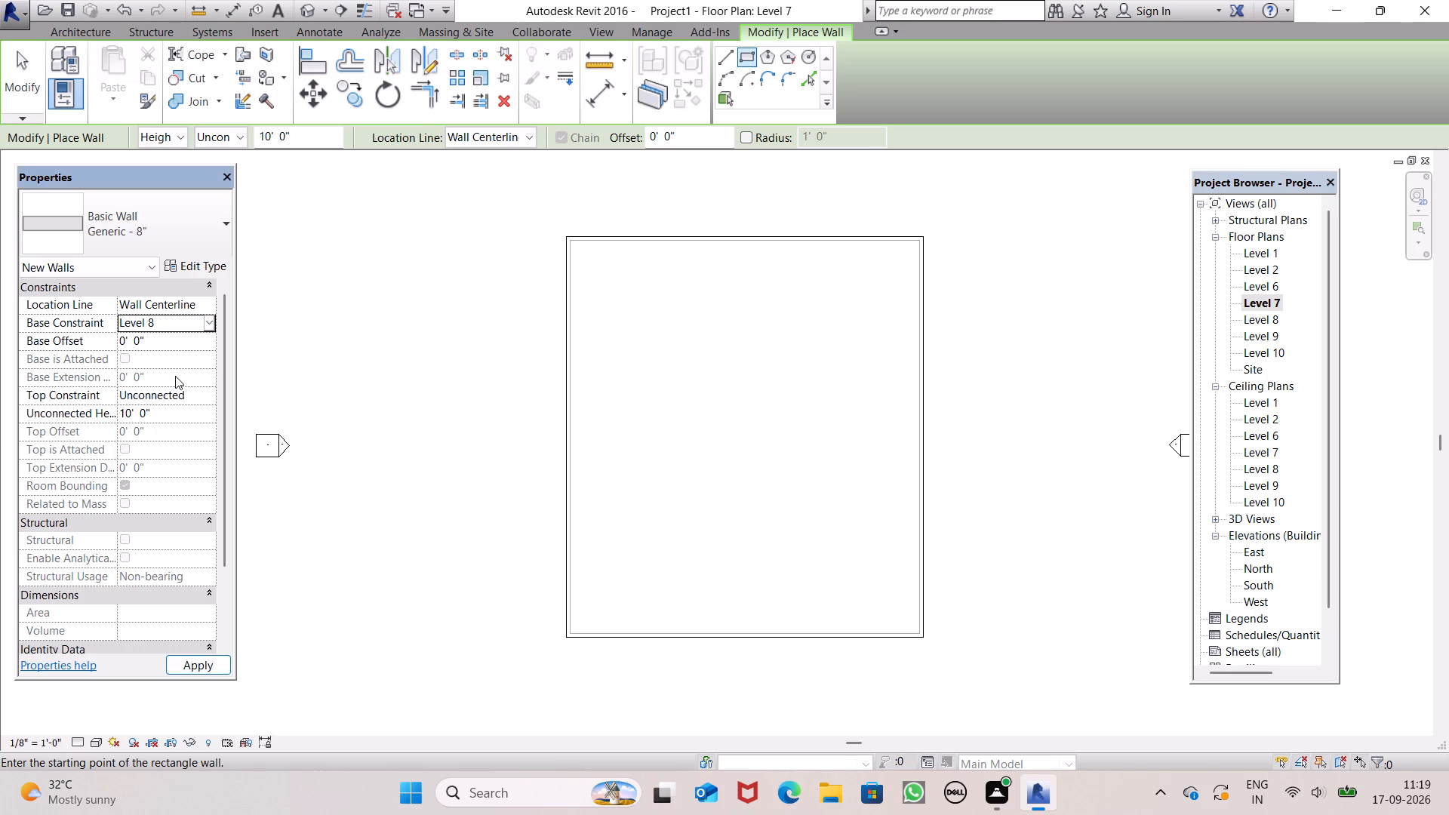
scroll(607, 232, "up", 7)
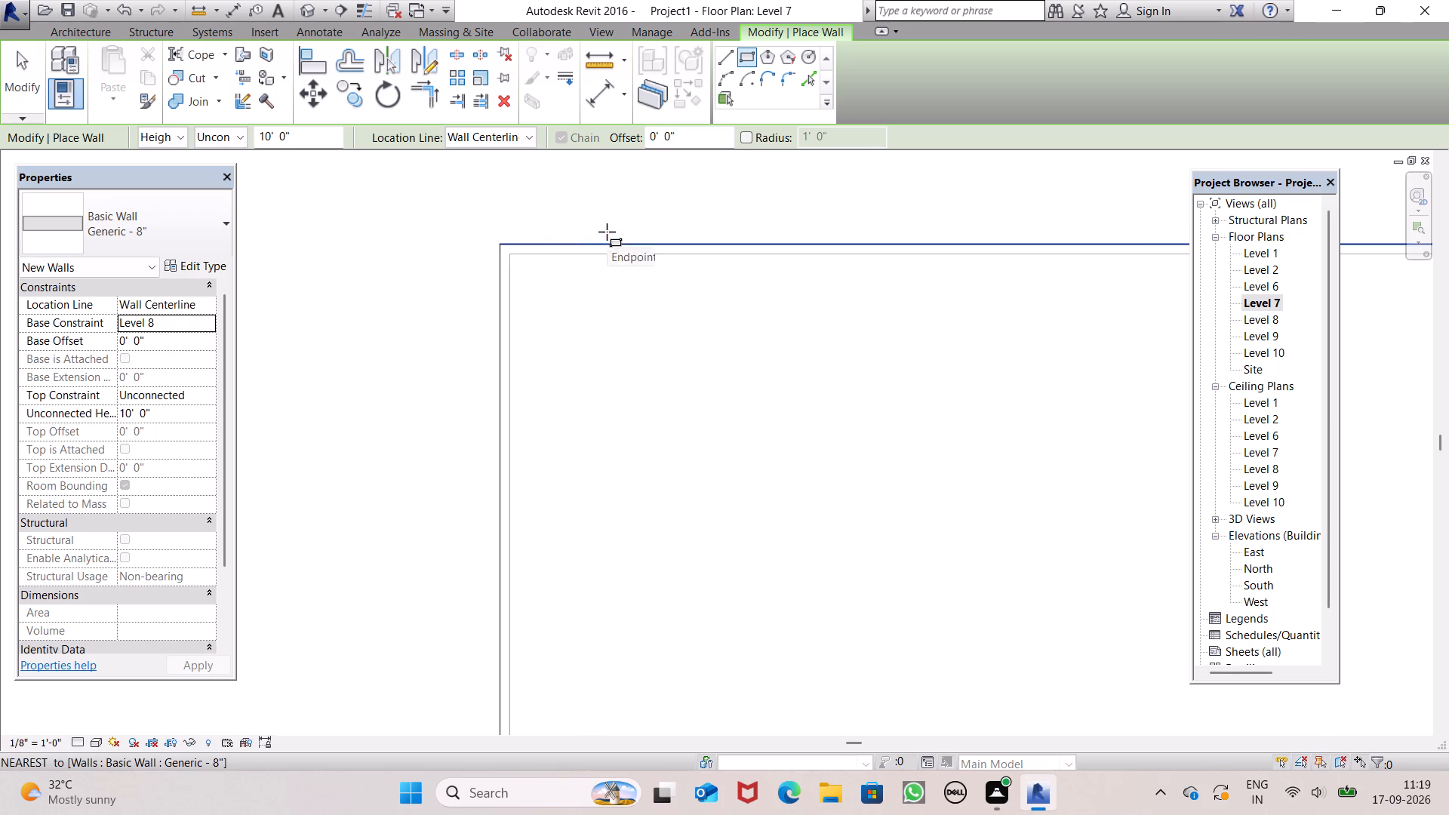
left_click(498, 244)
scroll(662, 408, "down", 7)
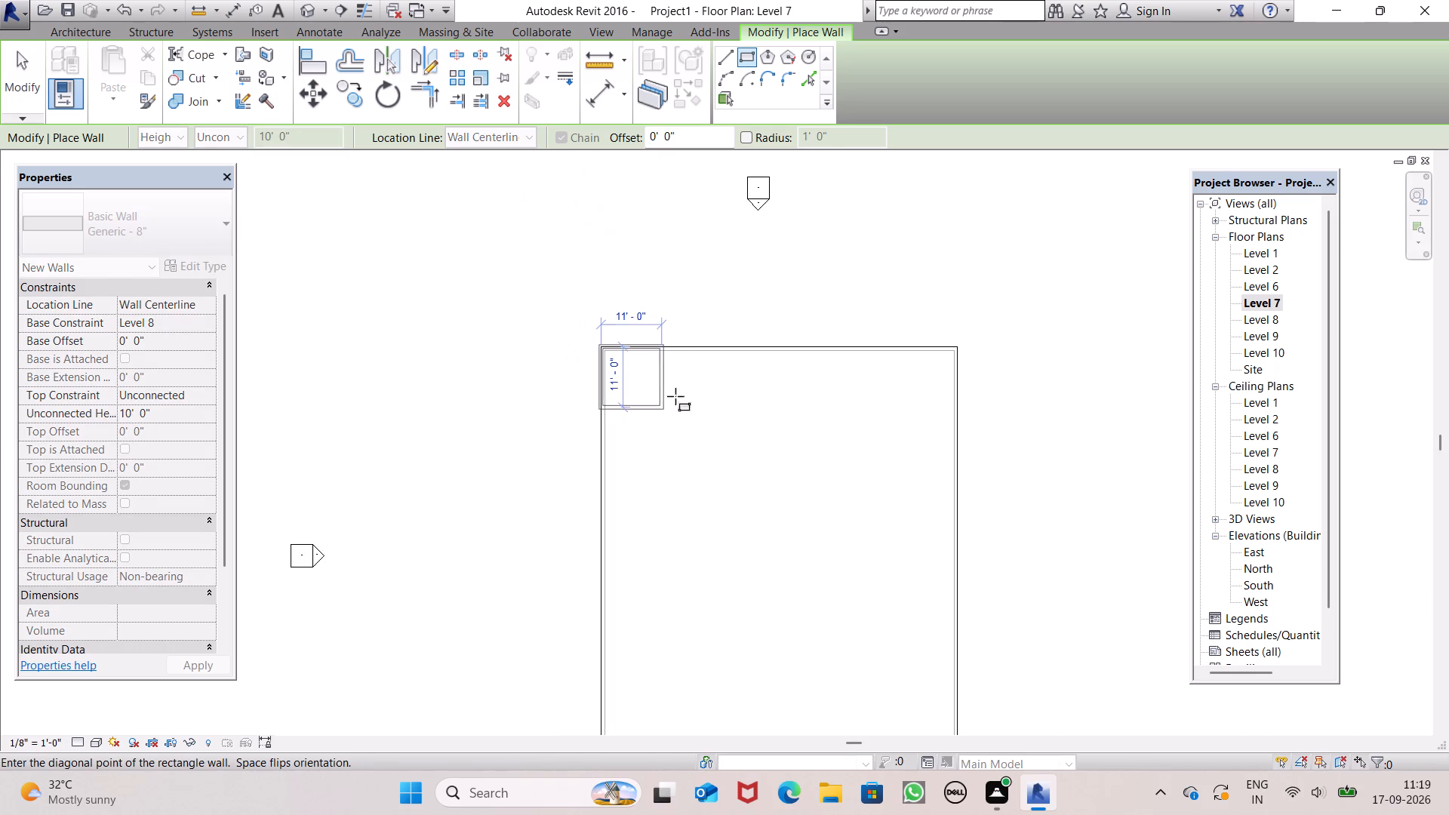
scroll(685, 388, "down", 4)
scroll(836, 592, "up", 8)
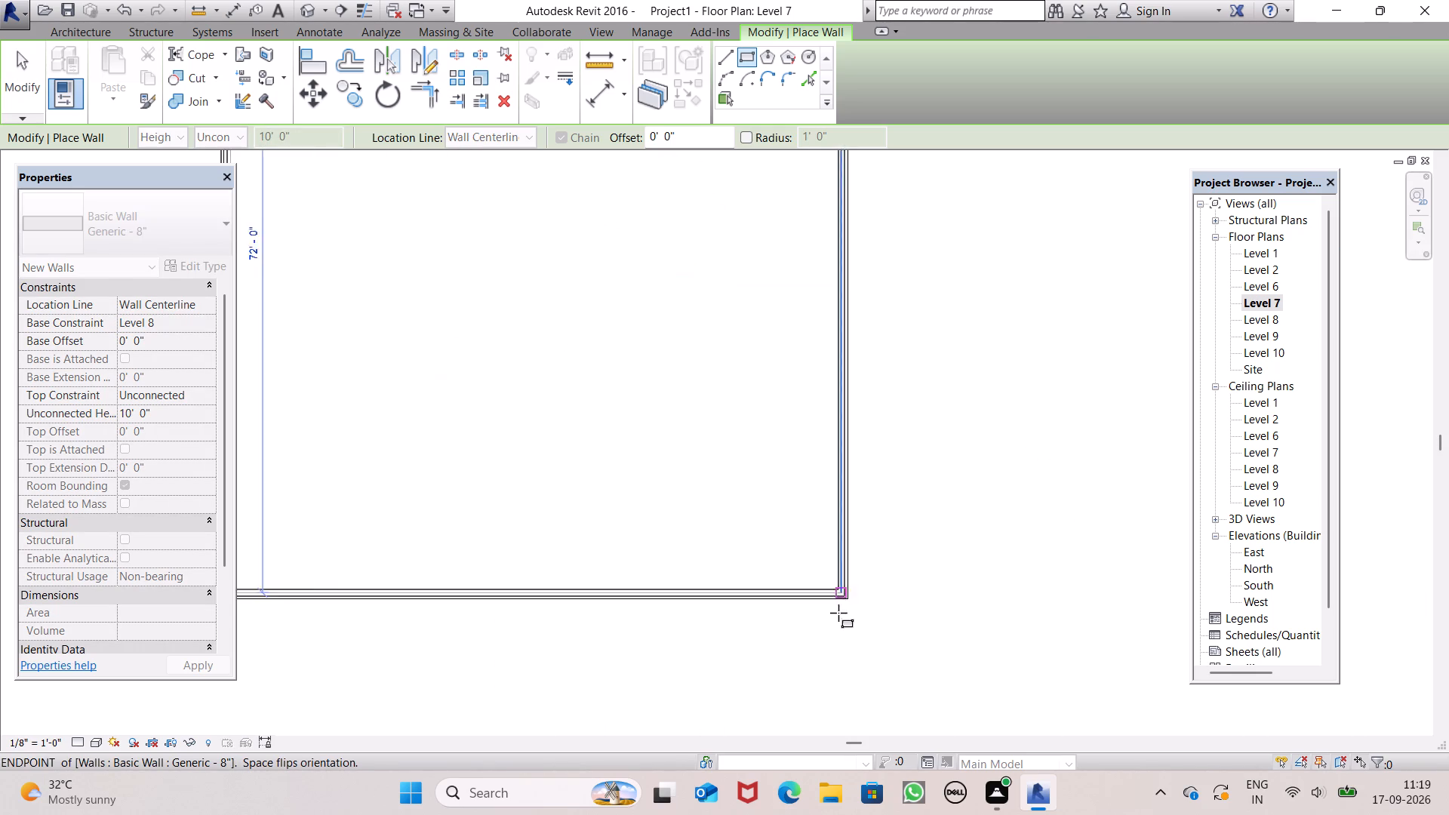
scroll(848, 610, "up", 4)
scroll(848, 610, "down", 1)
scroll(848, 610, "up", 11)
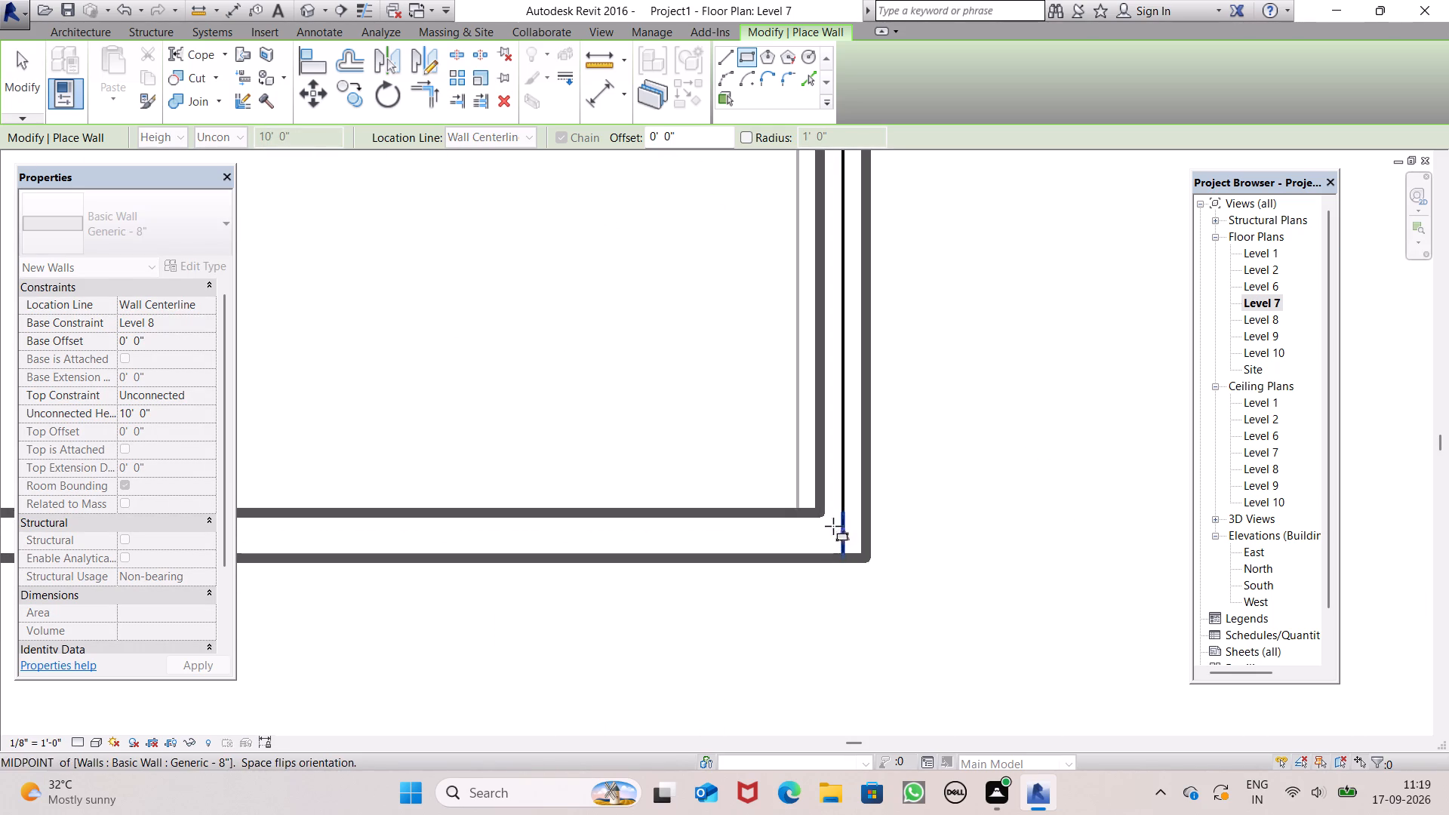
left_click(827, 532)
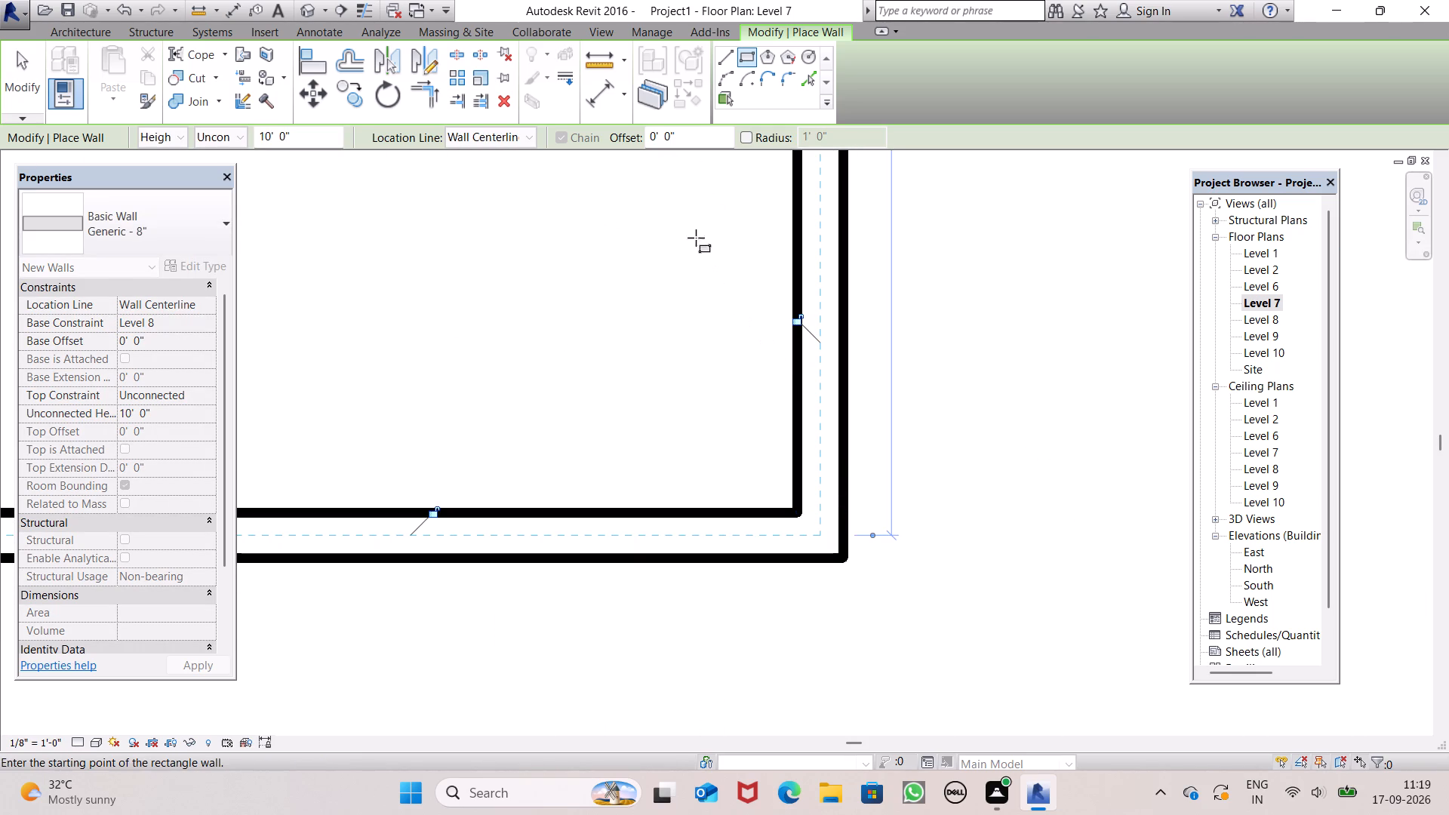
key("Escape")
left_click(1140, 443)
scroll(1014, 436, "down", 6)
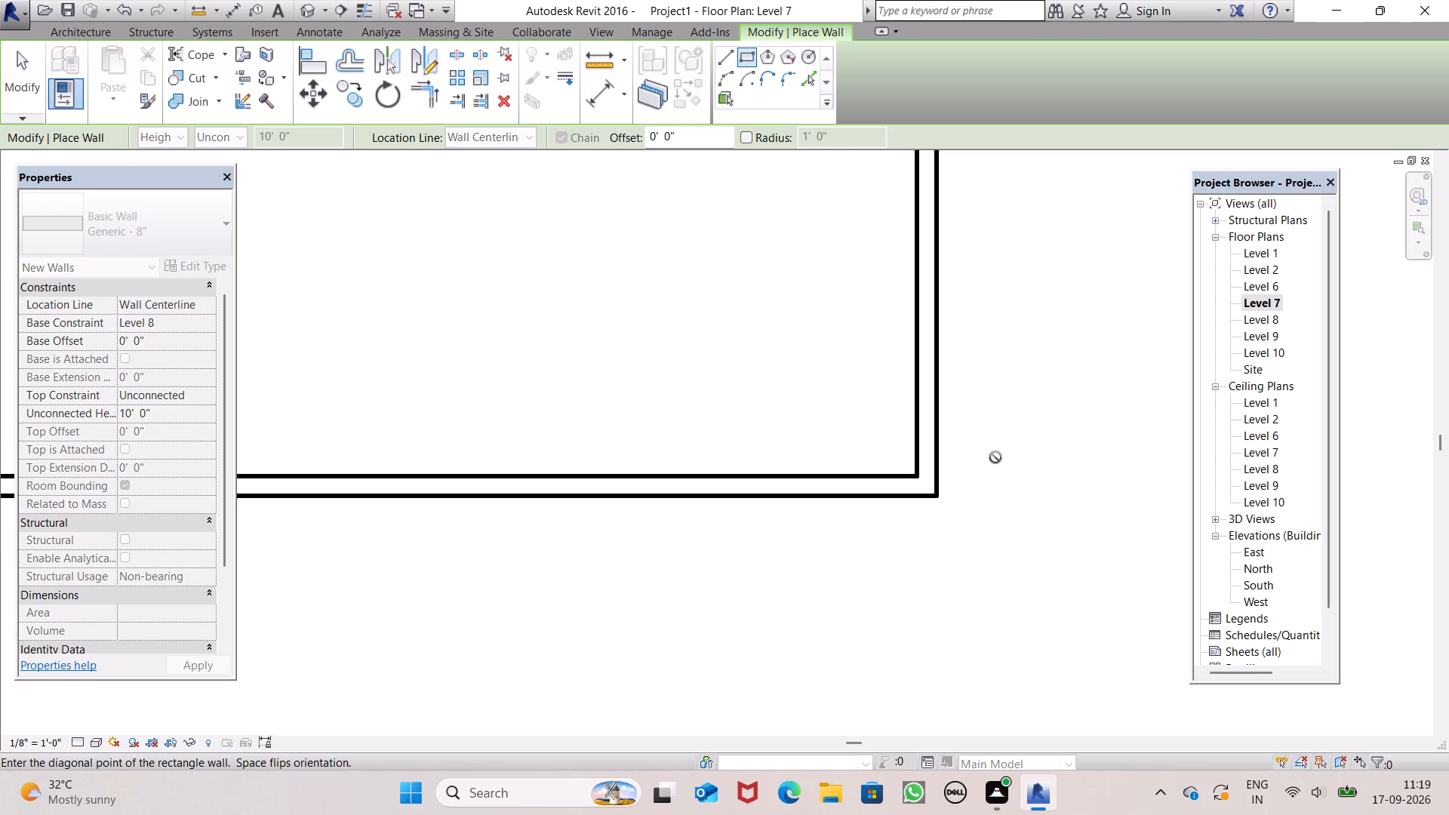
key("Escape")
scroll(995, 456, "down", 6)
key("space")
scroll(996, 460, "down", 6)
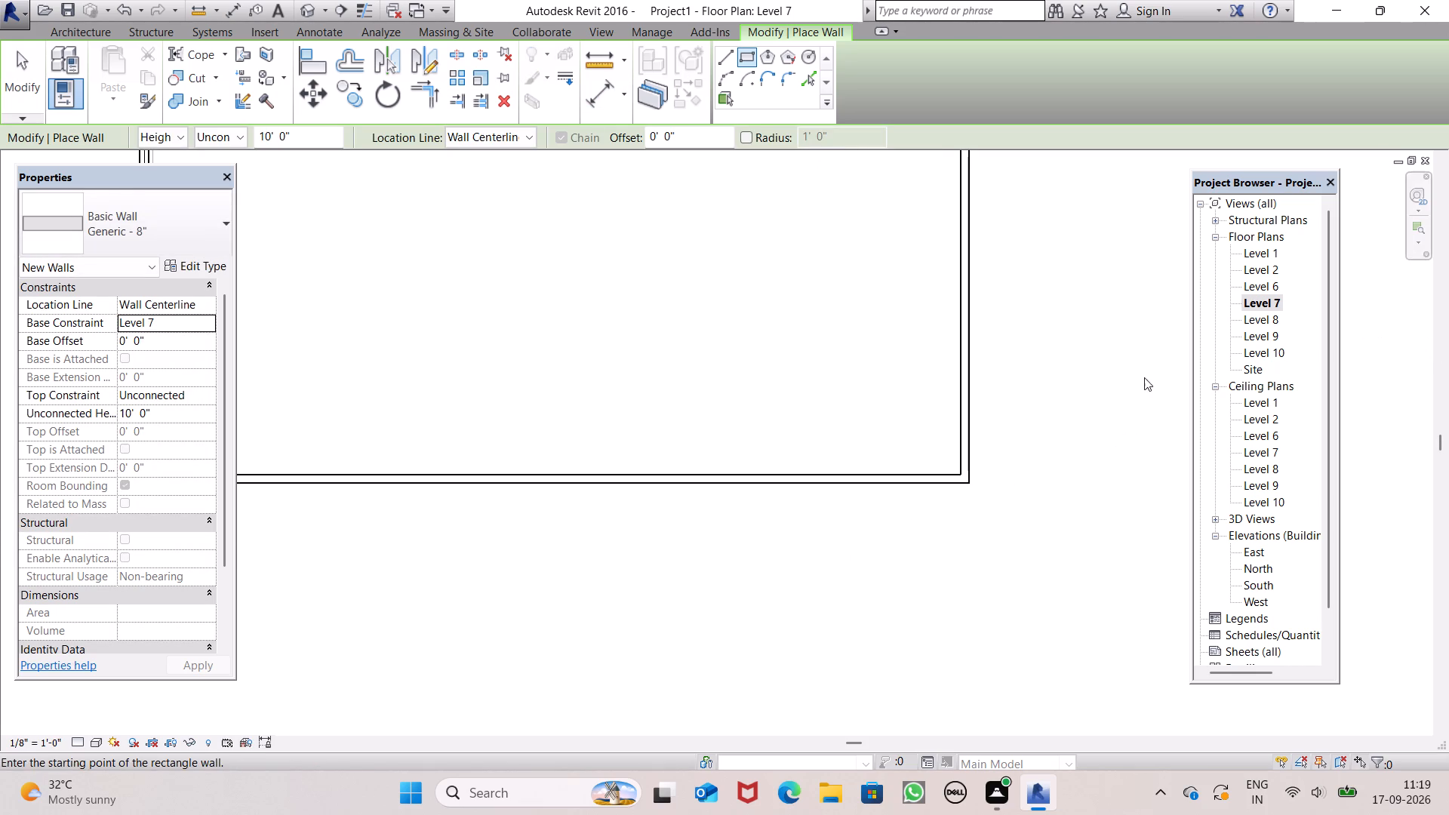
scroll(518, 543, "down", 9)
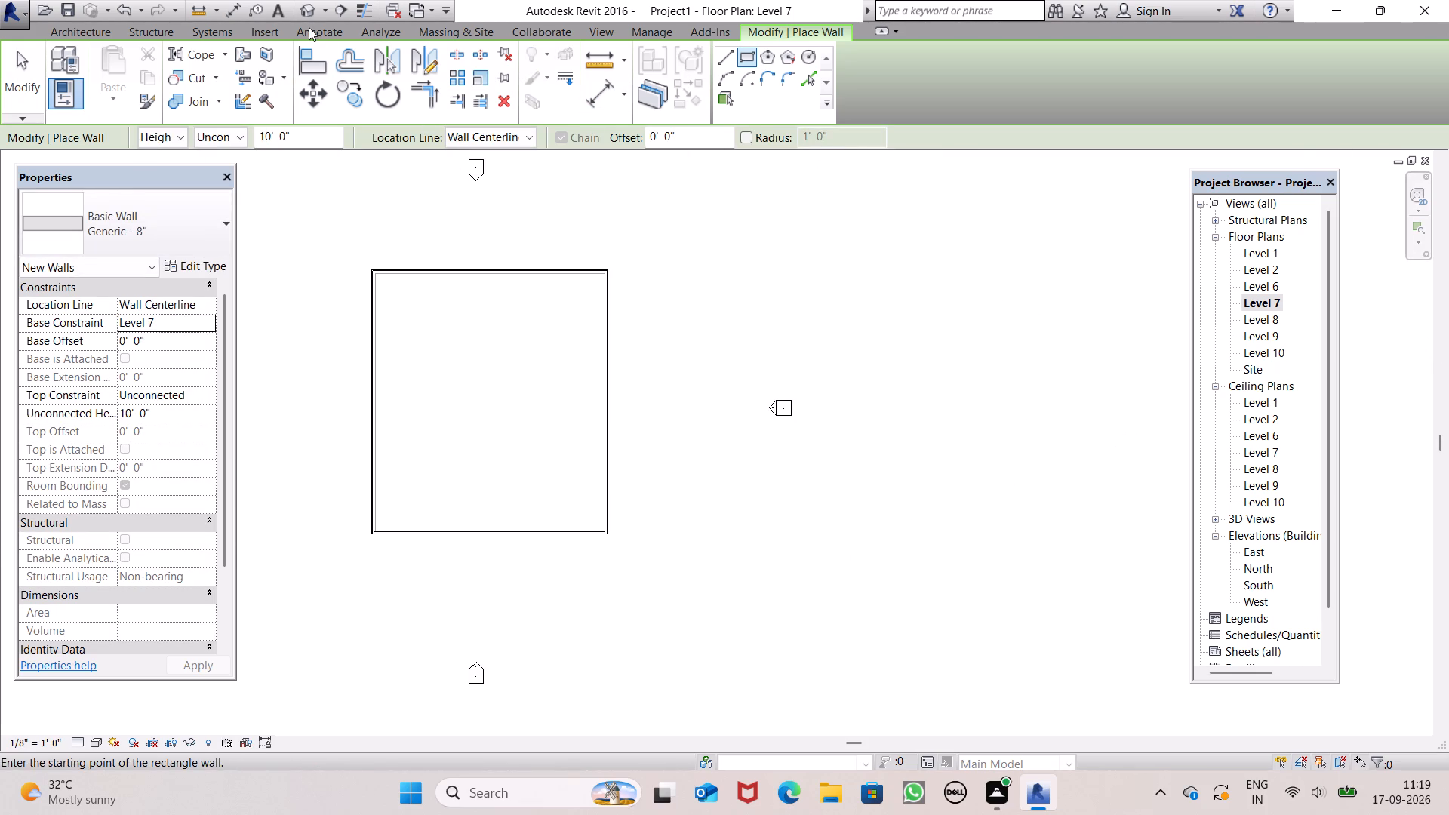
Check the new top-storey walls in the 3D view.
left_click(307, 10)
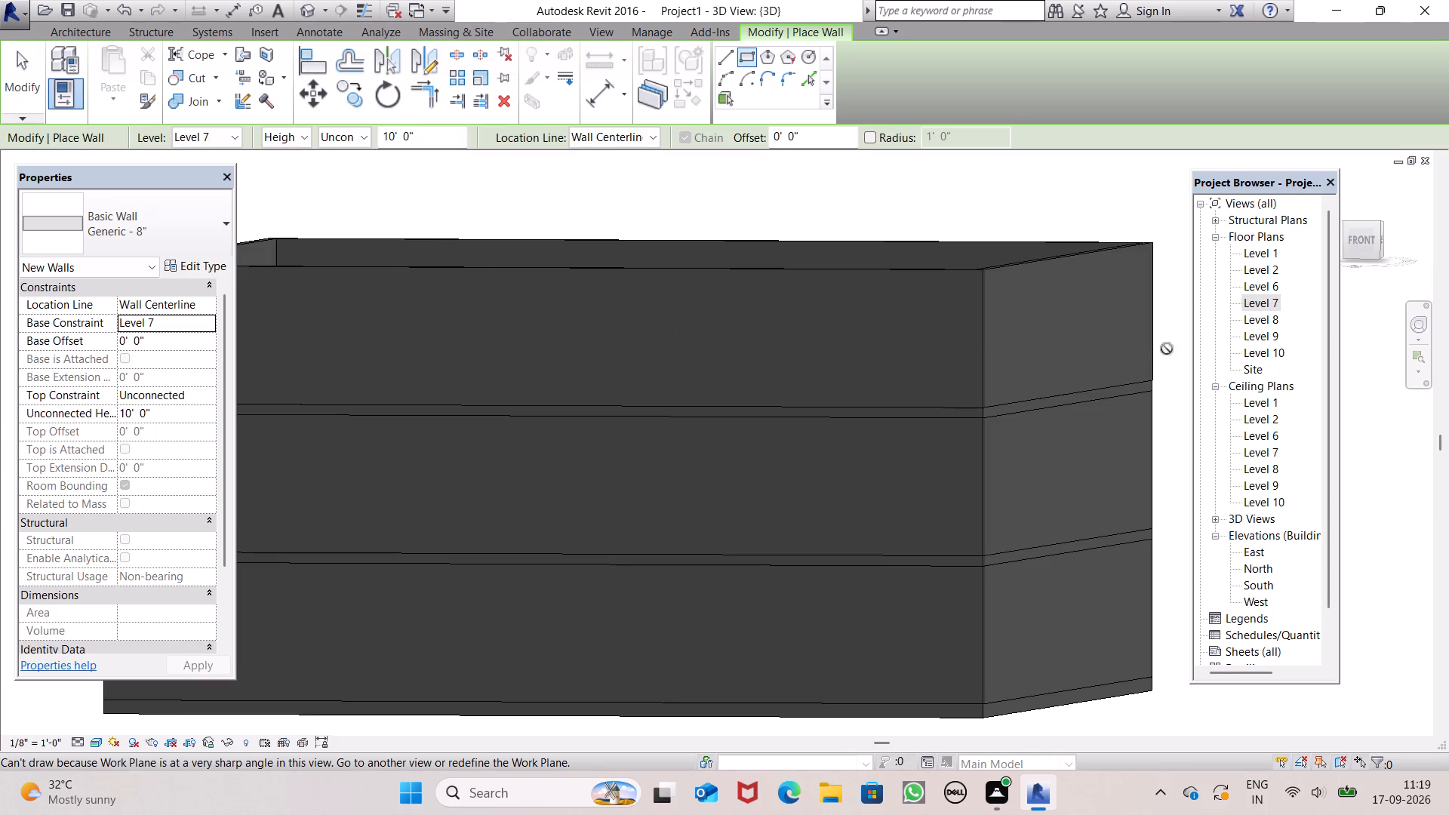
On the Level 9 plan, sketch a flat Generic - 9" footprint roof boundary as a rectangle between opposite outer wall corners.
double_click(1272, 322)
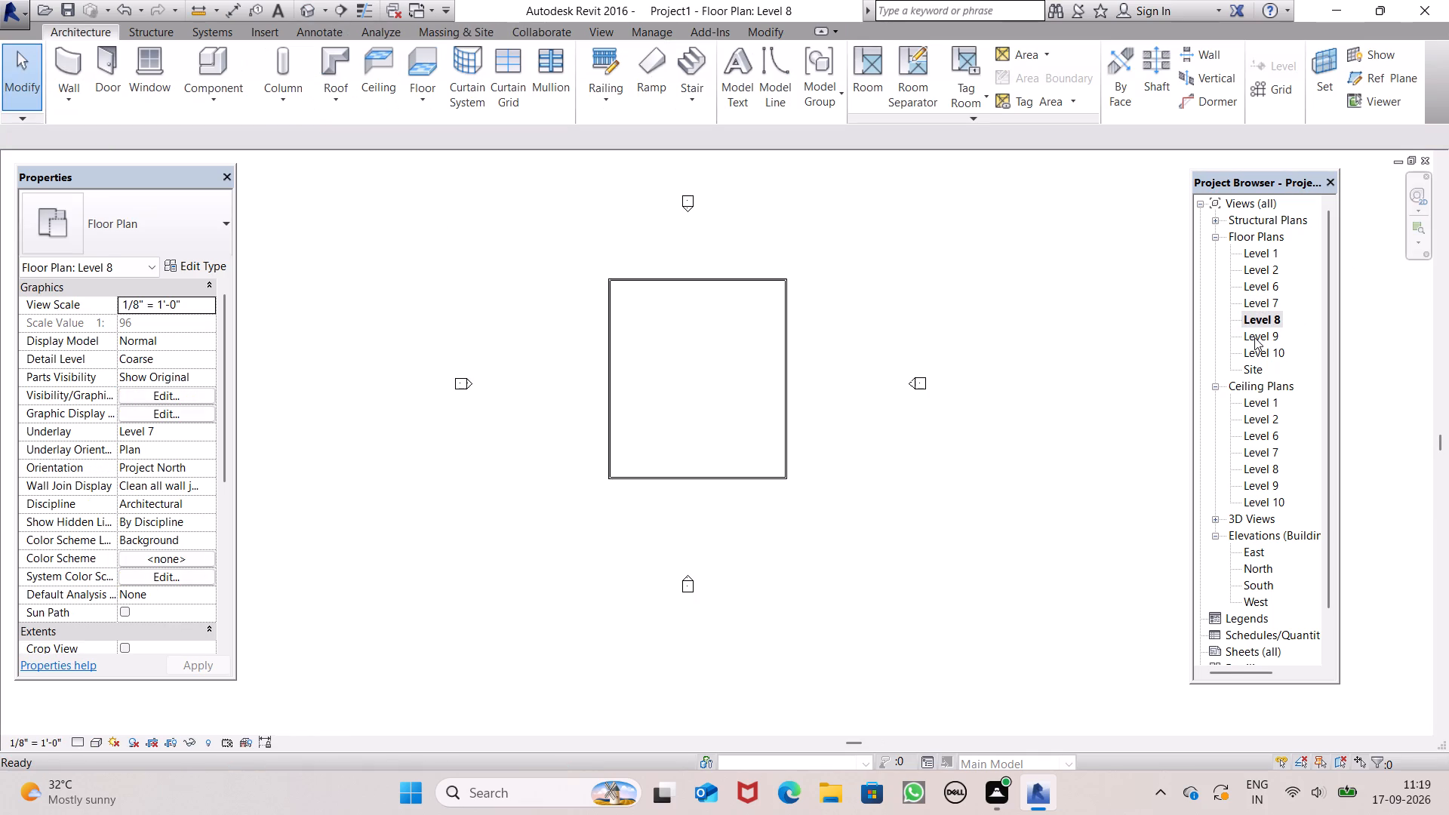
double_click(1272, 334)
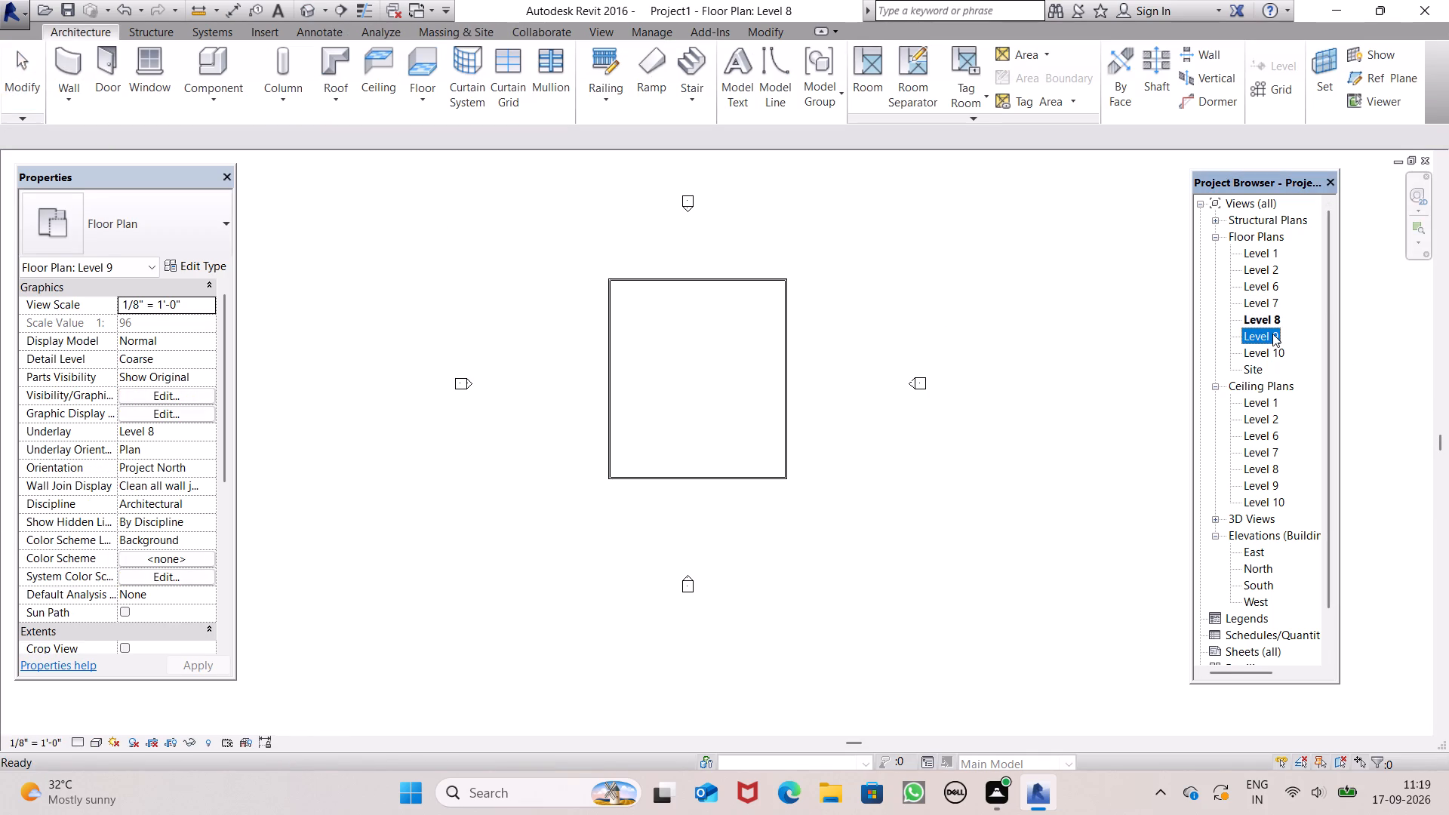
scroll(774, 304, "up", 7)
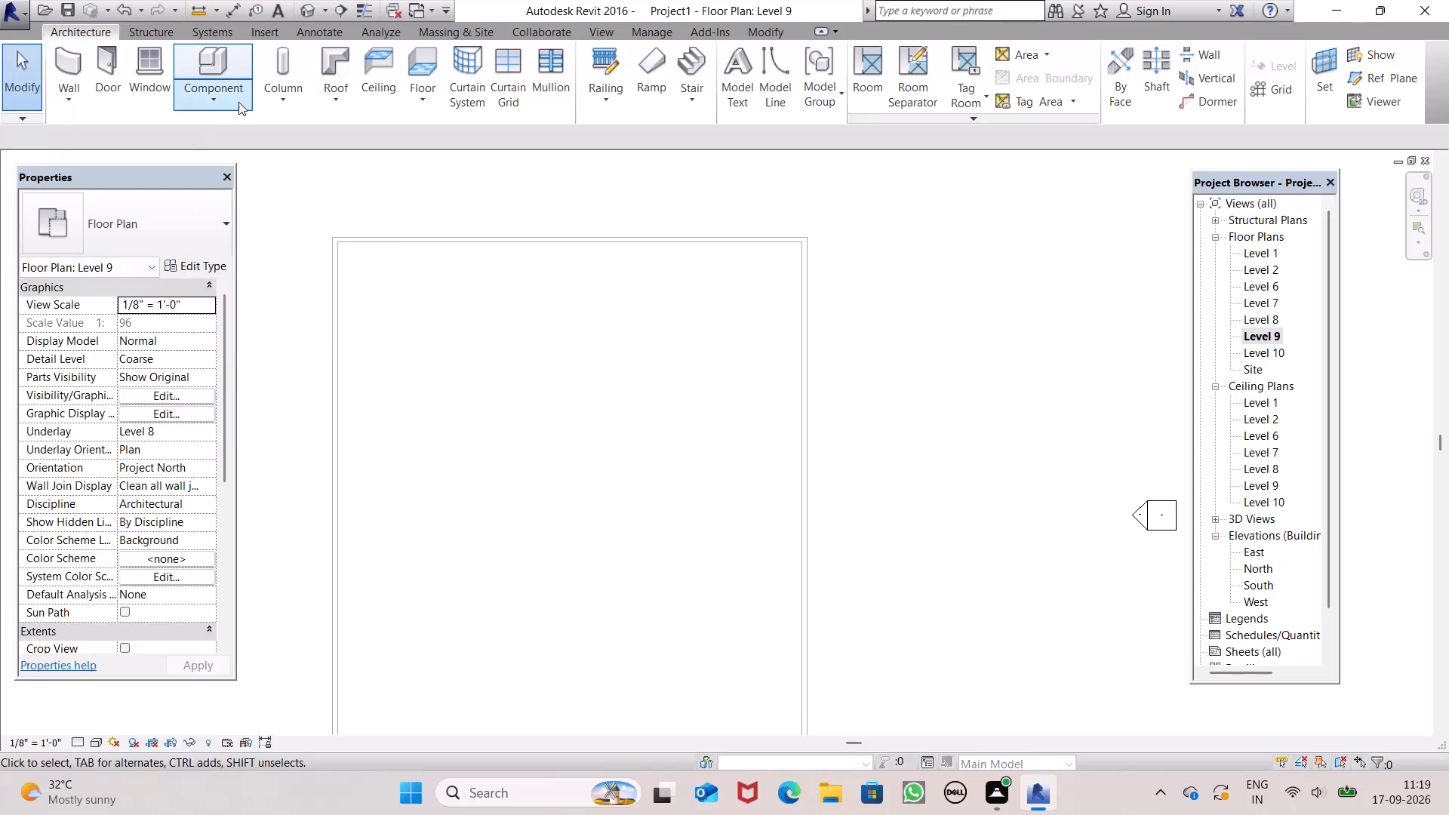
left_click(321, 94)
left_click(358, 137)
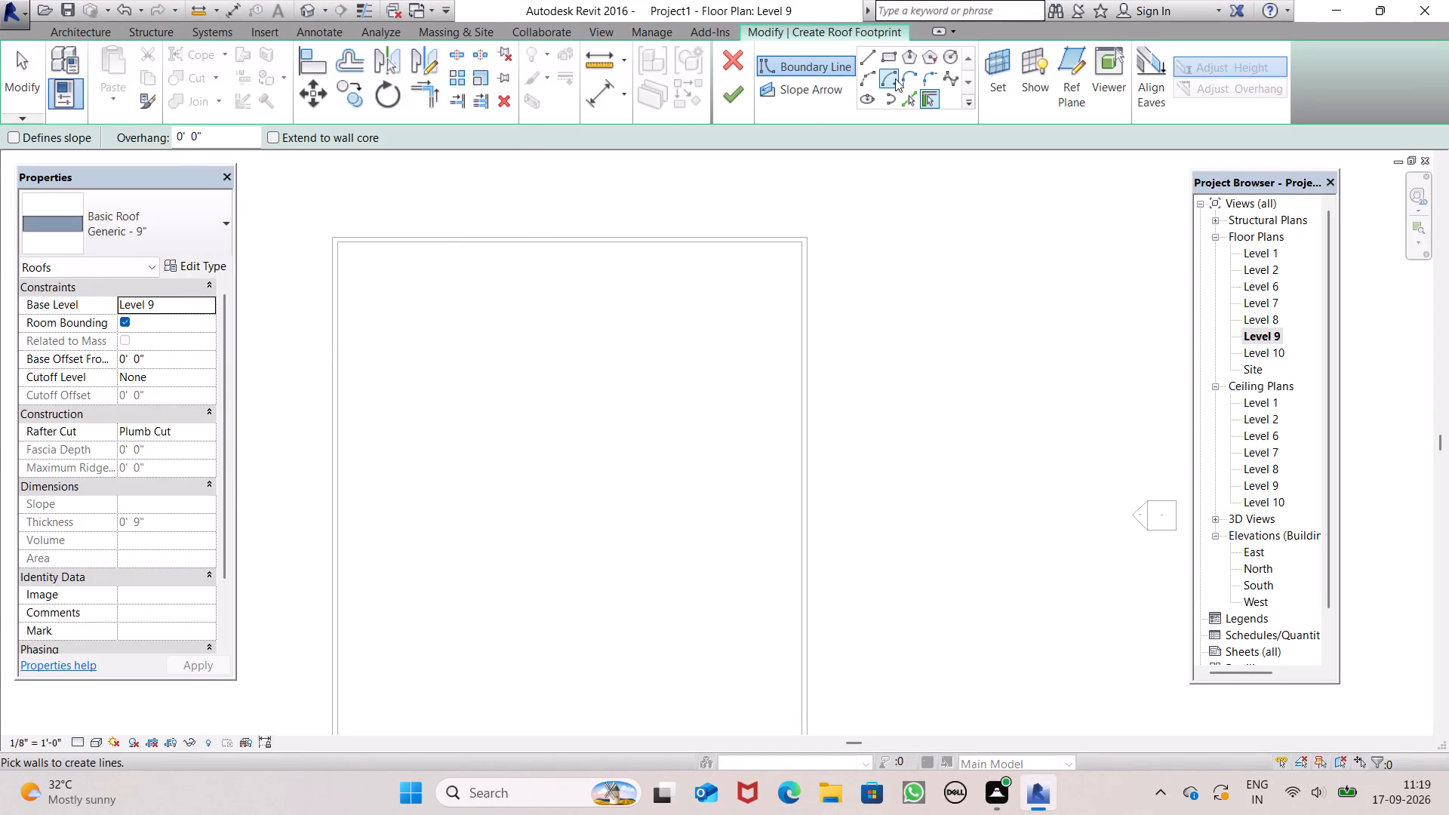
left_click(894, 63)
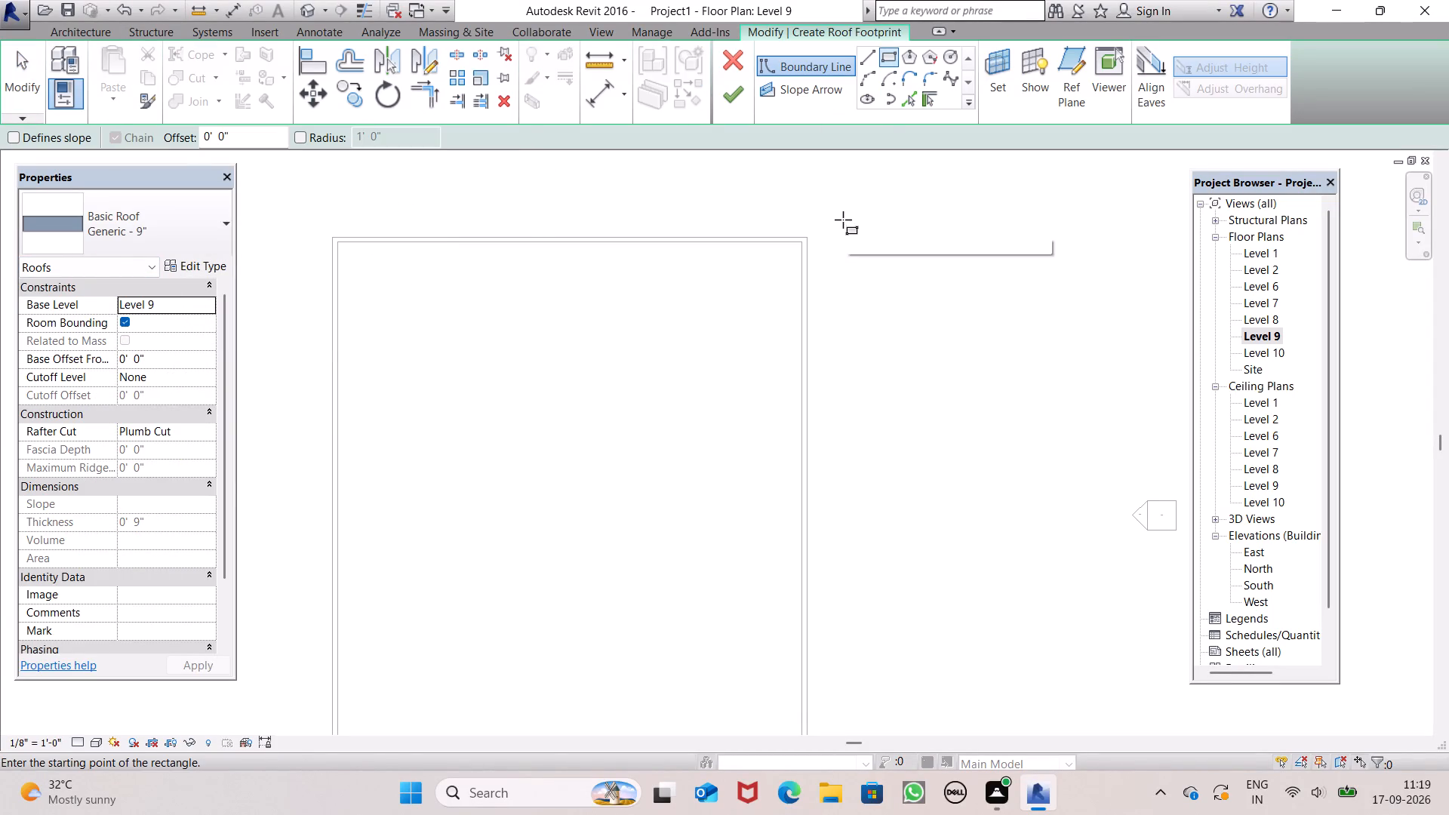
scroll(755, 263, "down", 1)
scroll(401, 262, "up", 3)
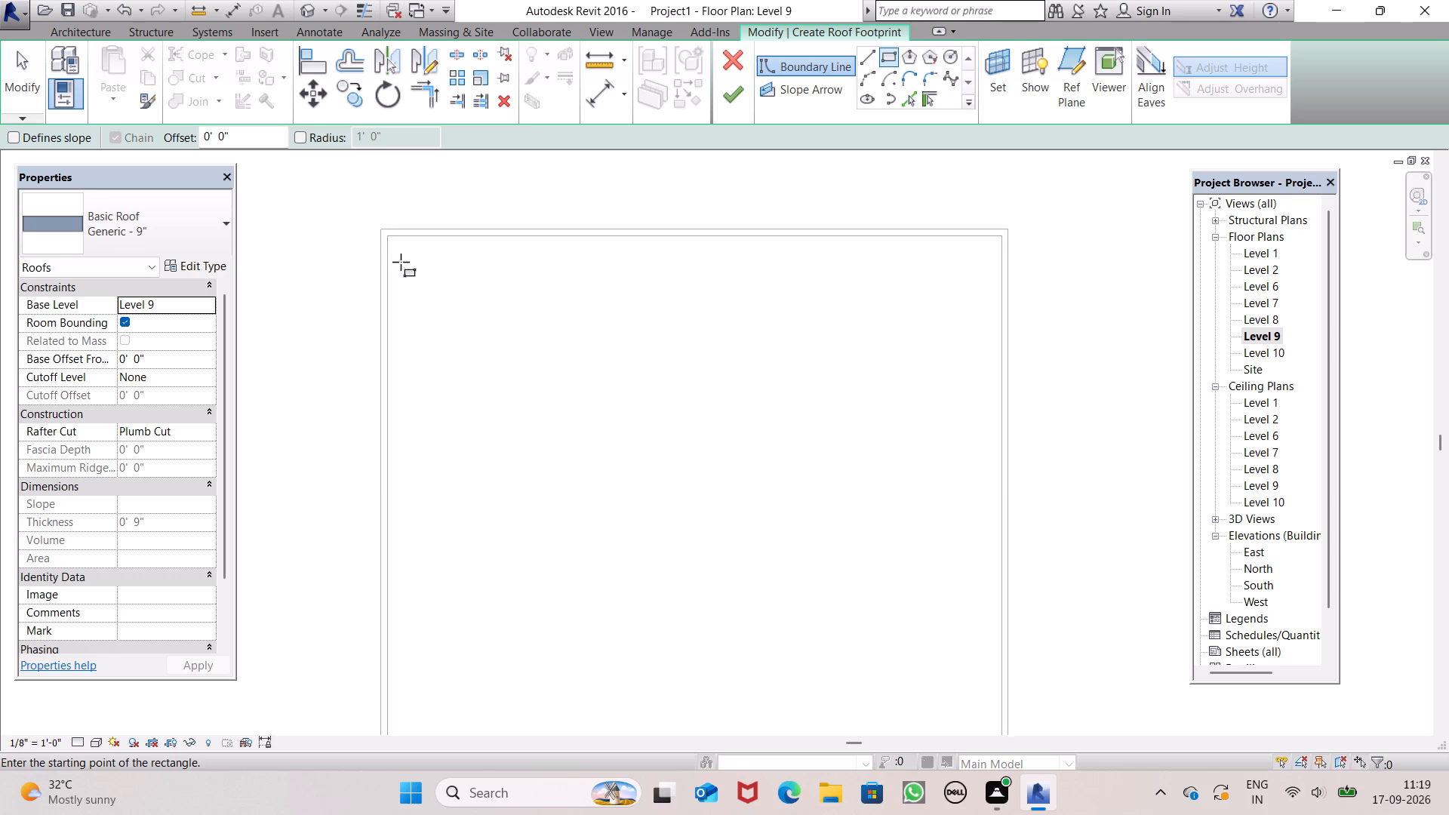
scroll(401, 262, "up", 4)
scroll(370, 206, "up", 7)
left_click(364, 205)
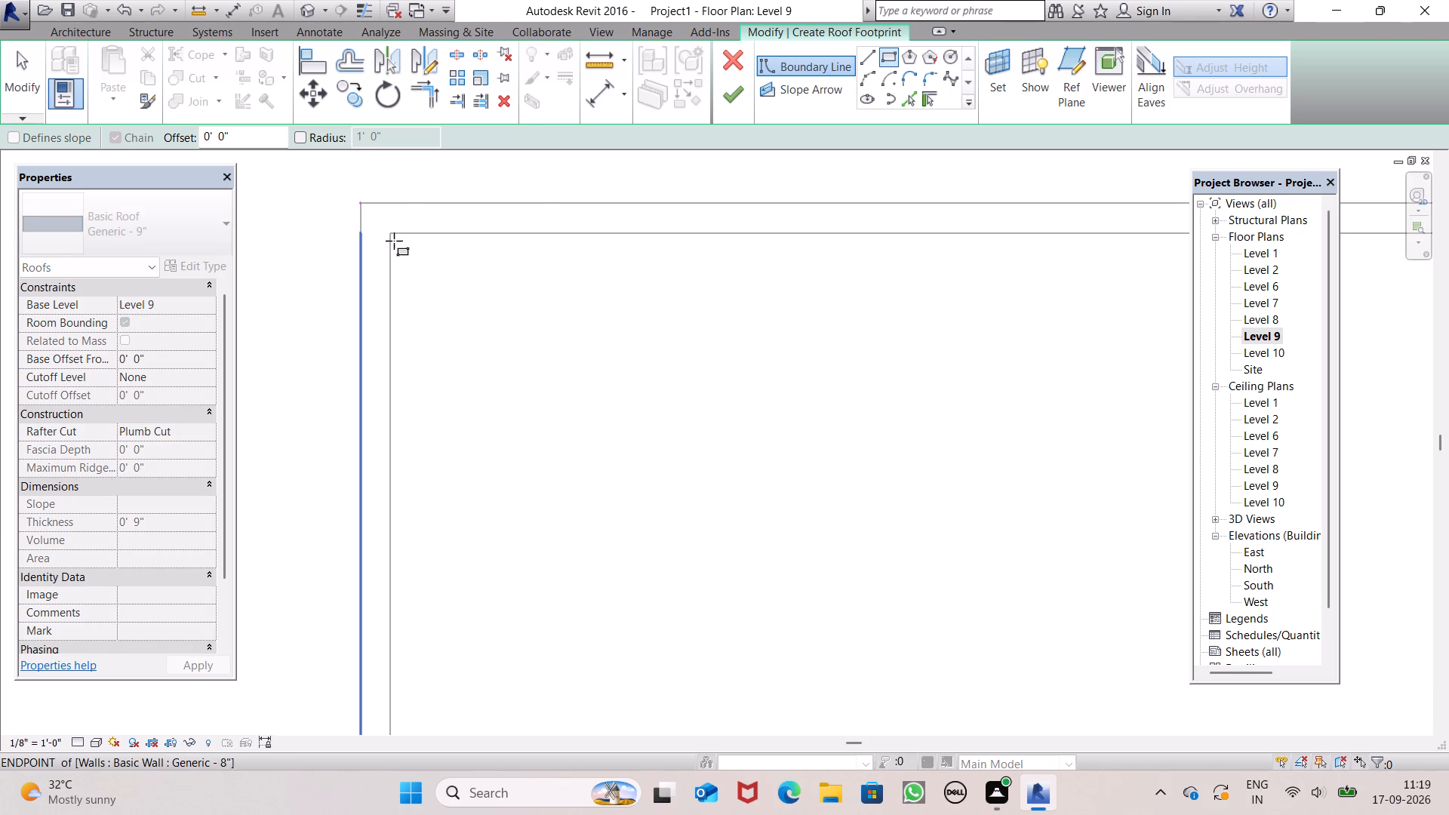
scroll(588, 352, "down", 12)
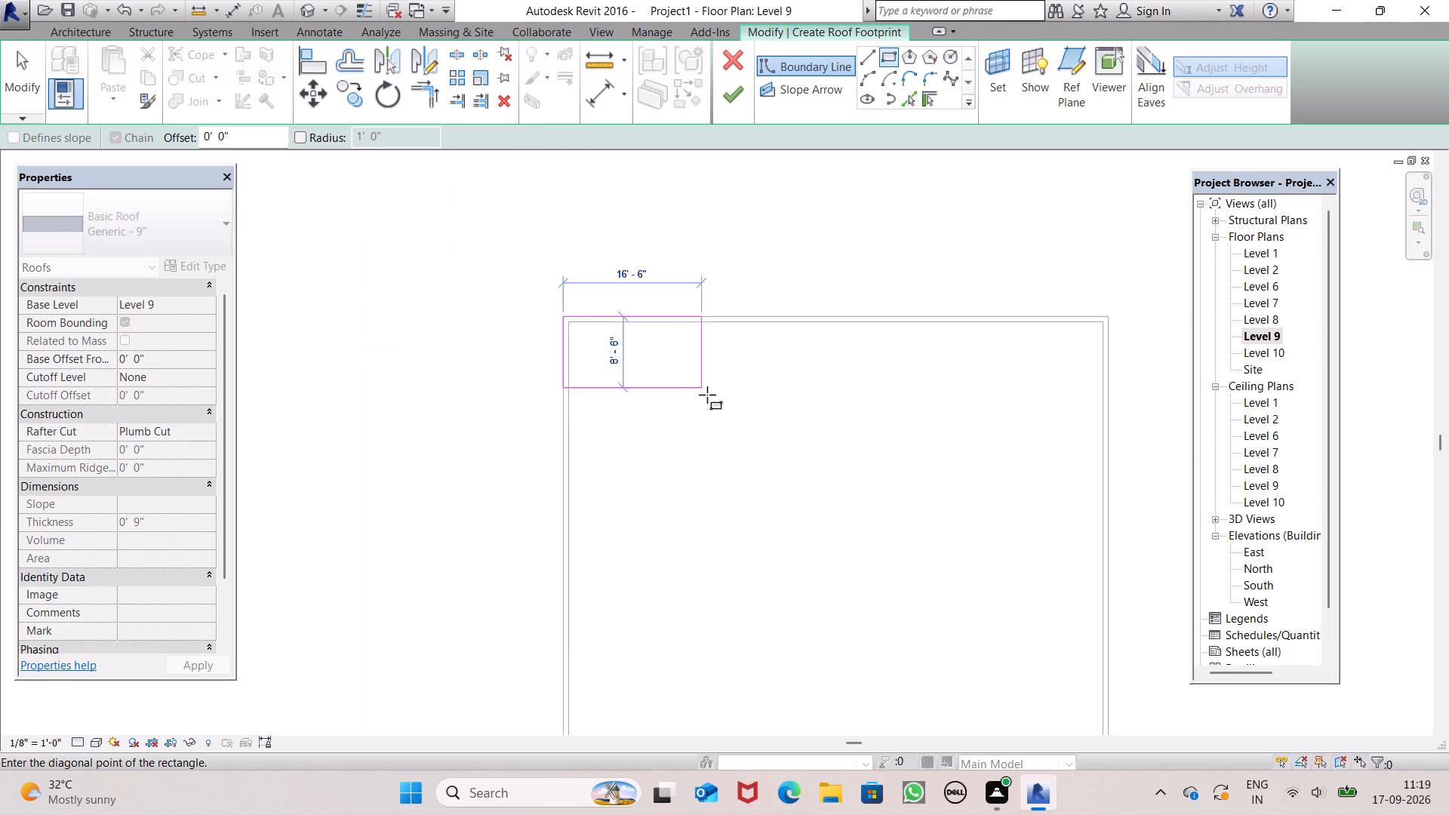
scroll(727, 401, "down", 4)
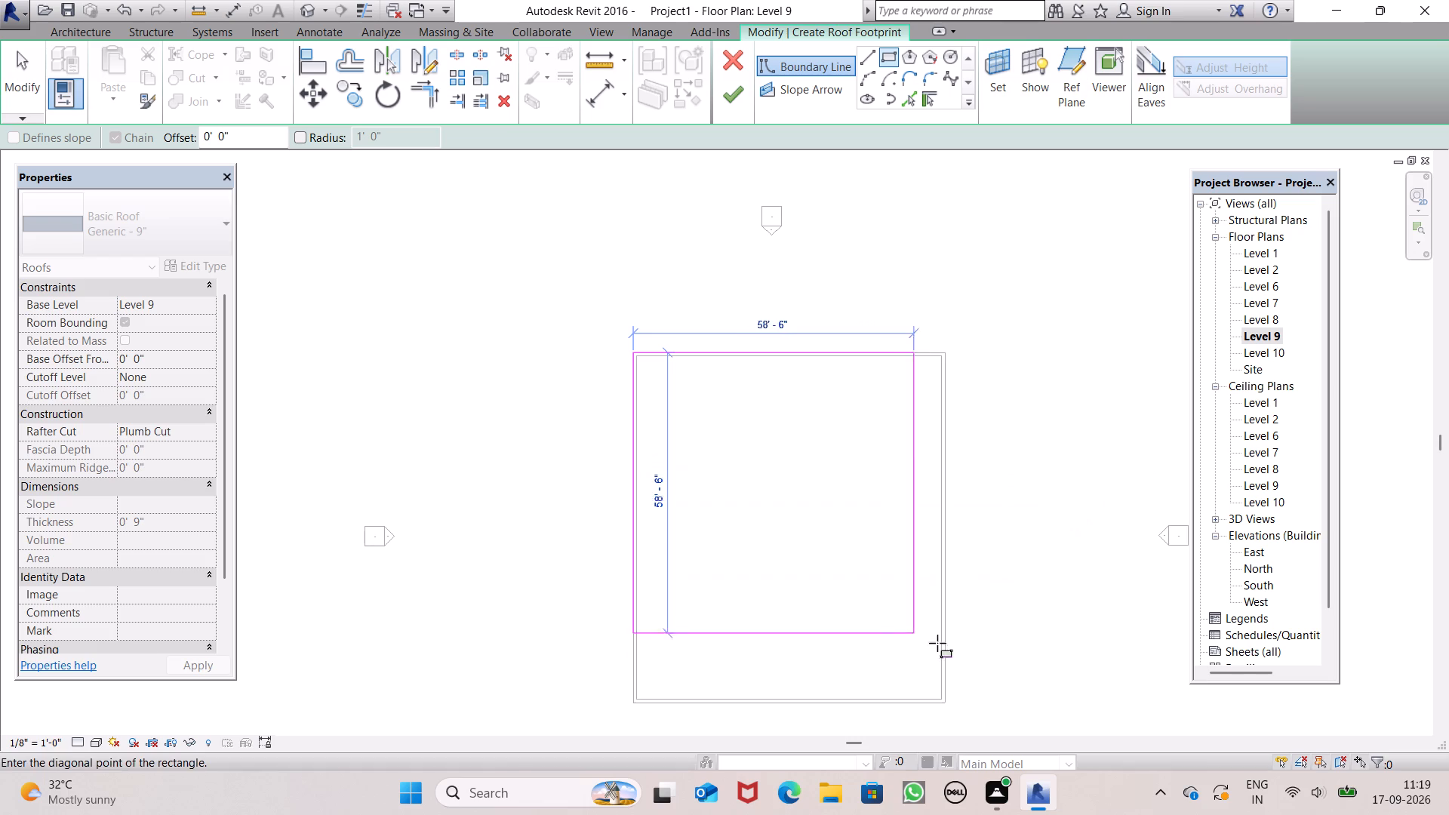
scroll(964, 635, "down", 4)
scroll(943, 711, "up", 7)
scroll(990, 647, "up", 6)
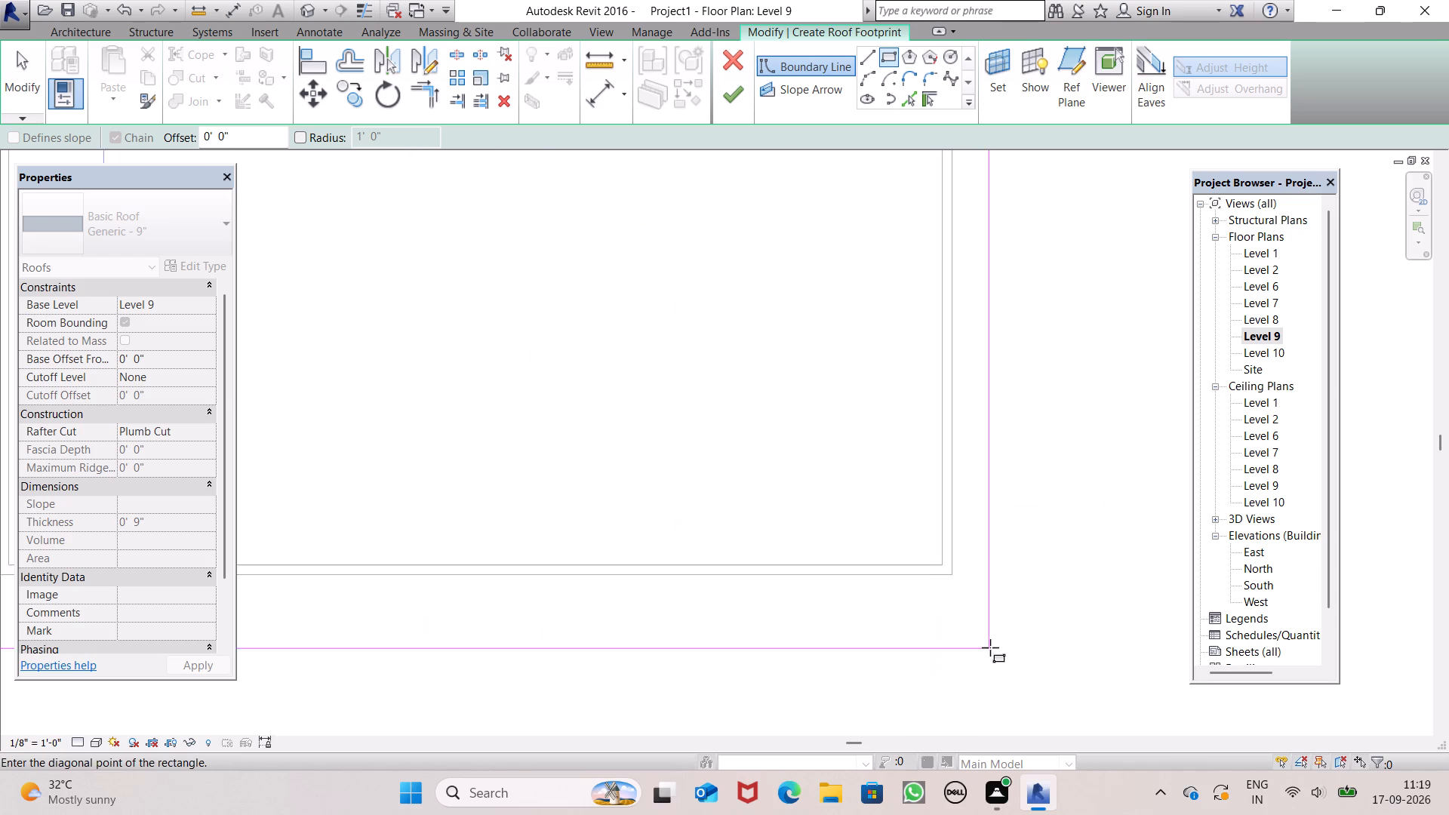
scroll(990, 647, "up", 3)
scroll(928, 567, "up", 8)
left_click(924, 427)
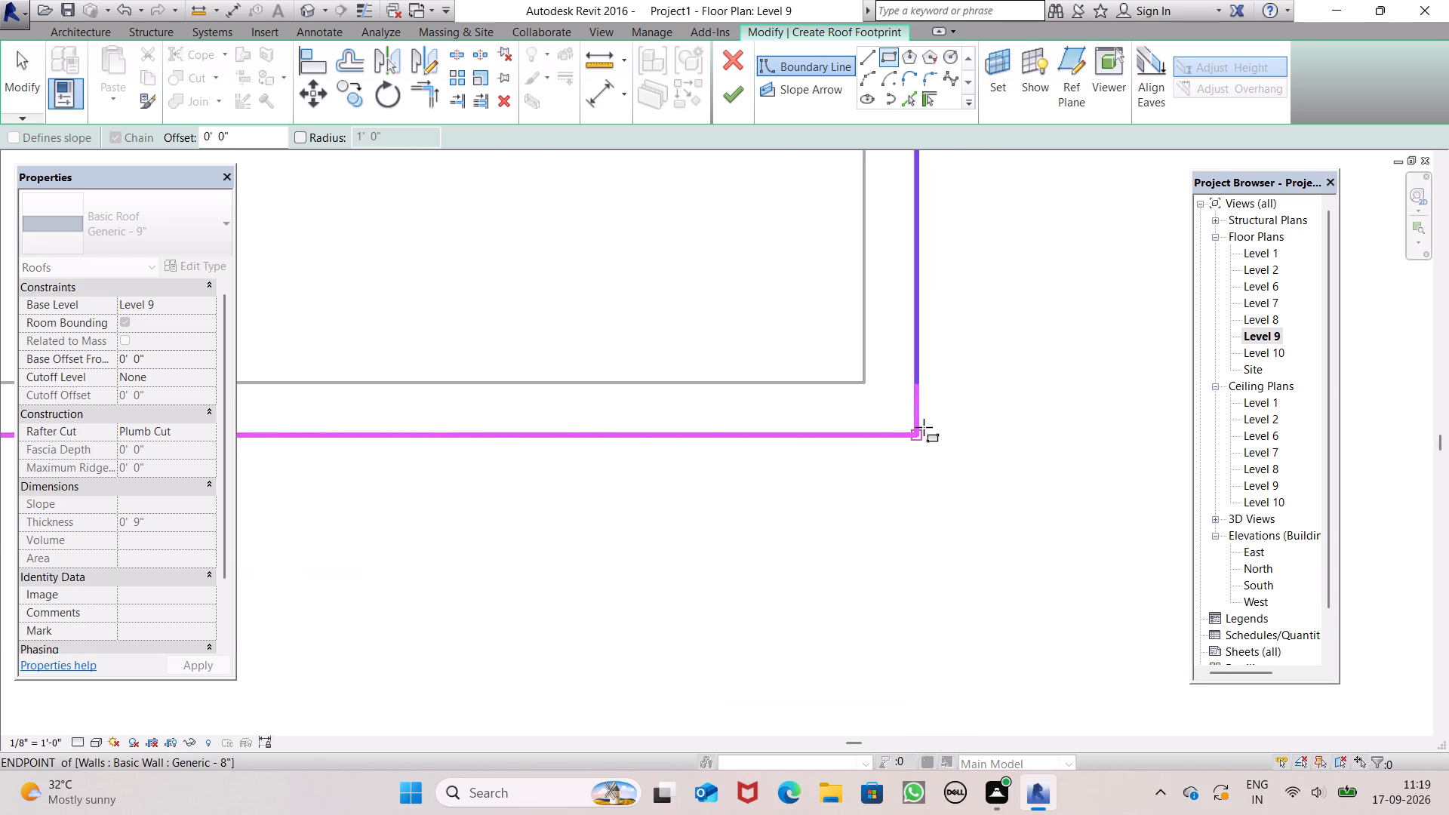
Finish the Level 9 roof and attach the highlighted walls to it.
left_click(743, 97)
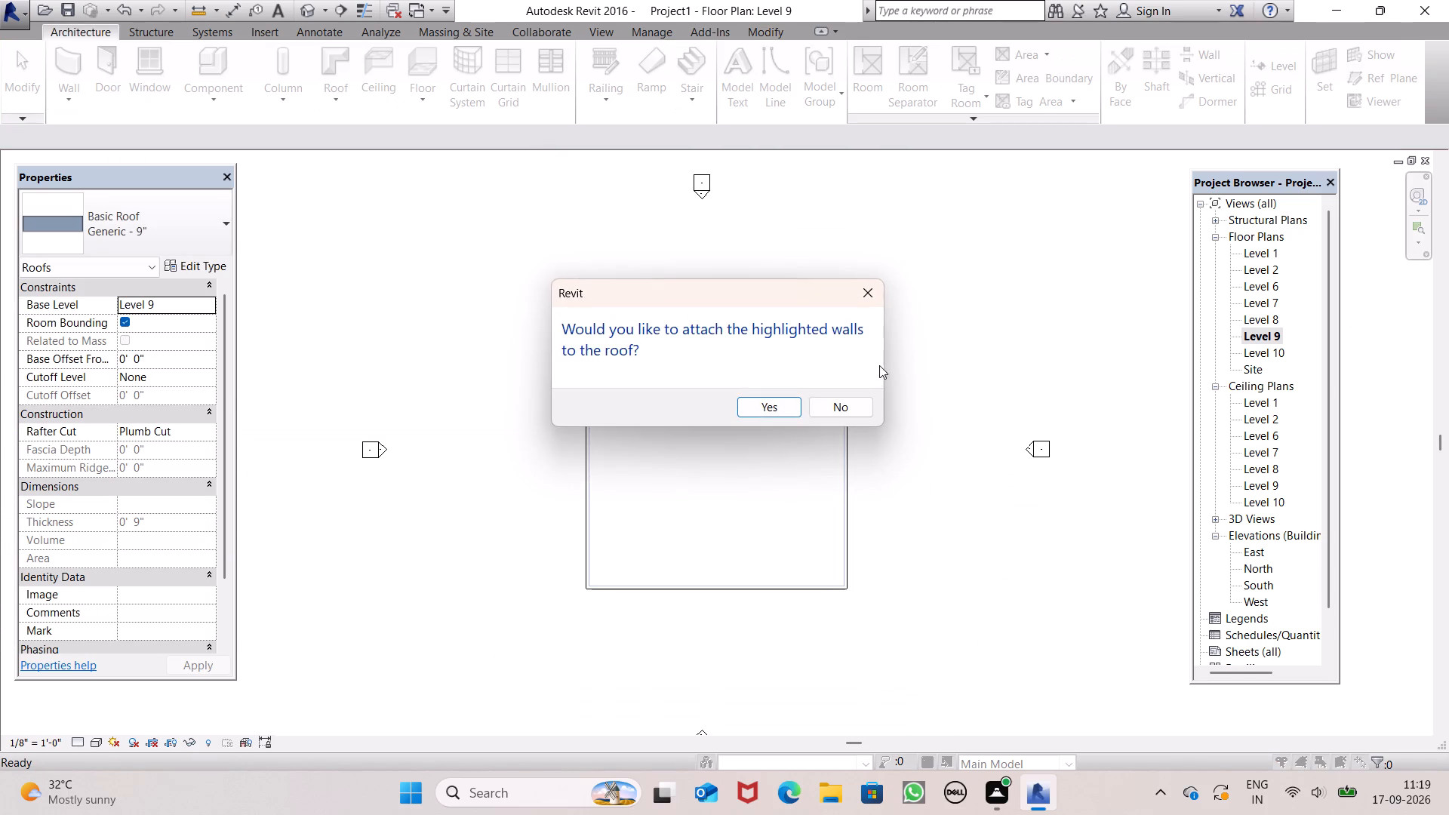
left_click(764, 403)
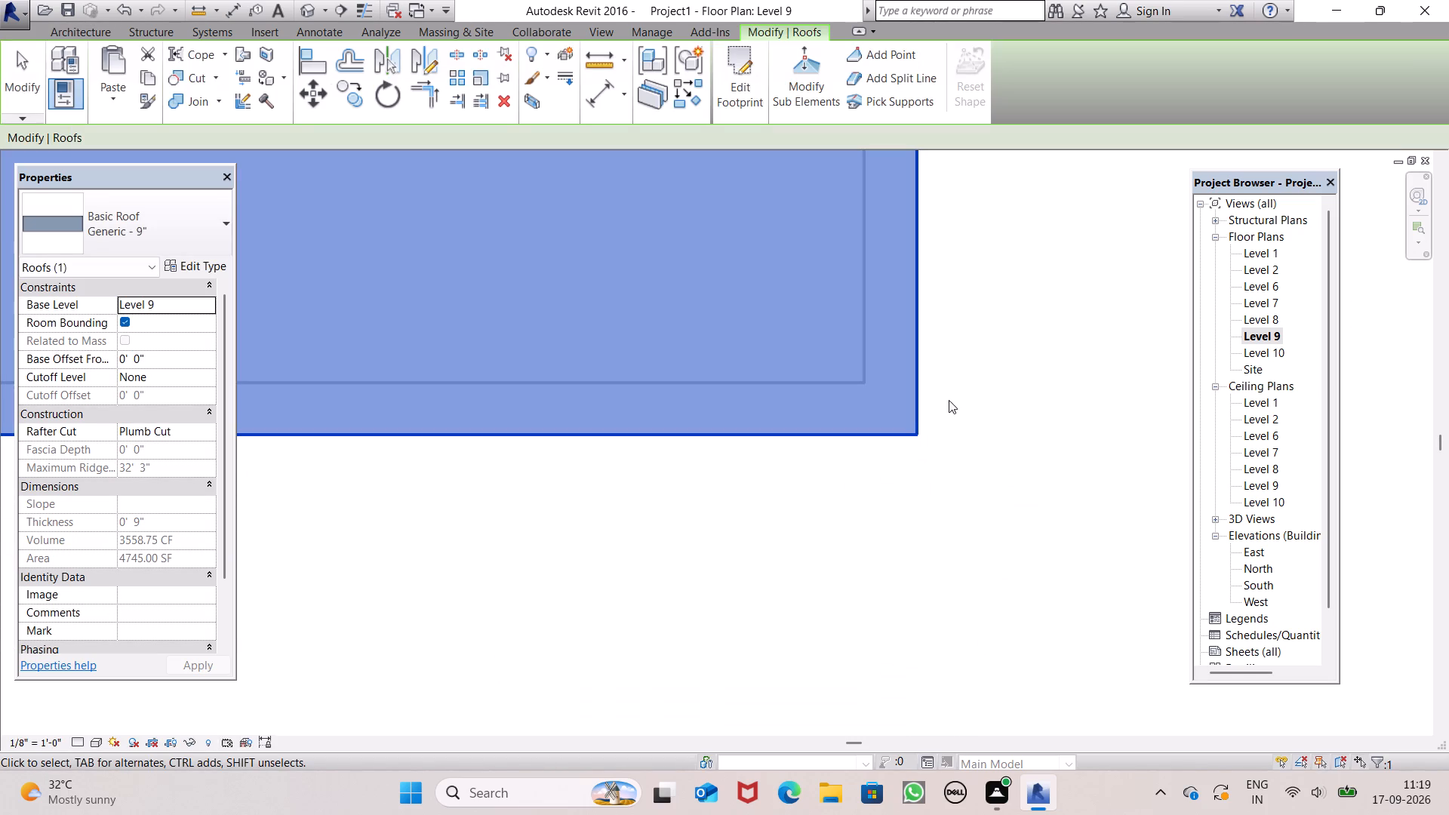
left_click(978, 430)
Examine the new top roof in the 3D view and in the East elevation against the level lines and the wall edges below.
scroll(989, 447, "down", 20)
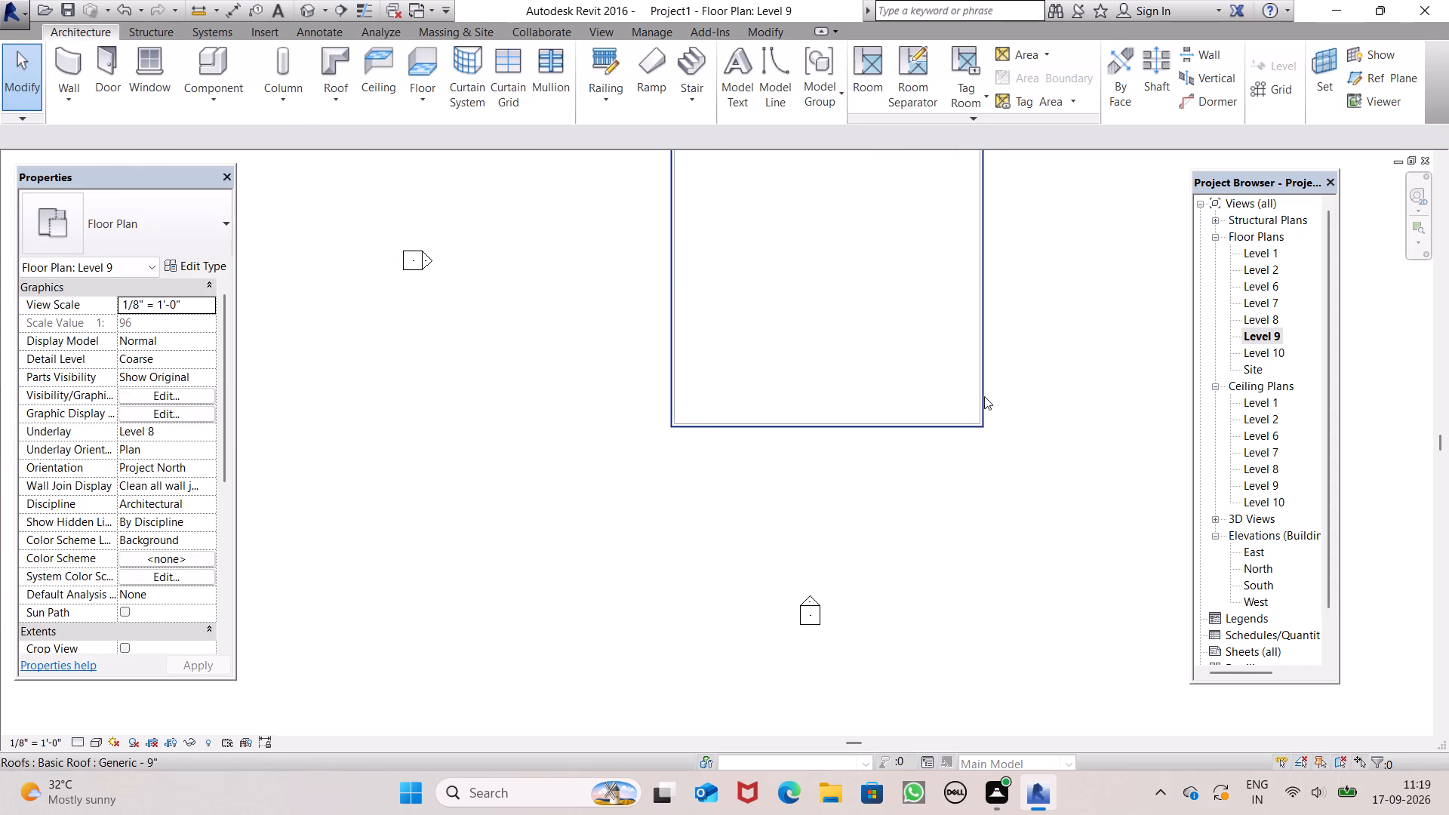
scroll(980, 394, "down", 8)
left_click(309, 9)
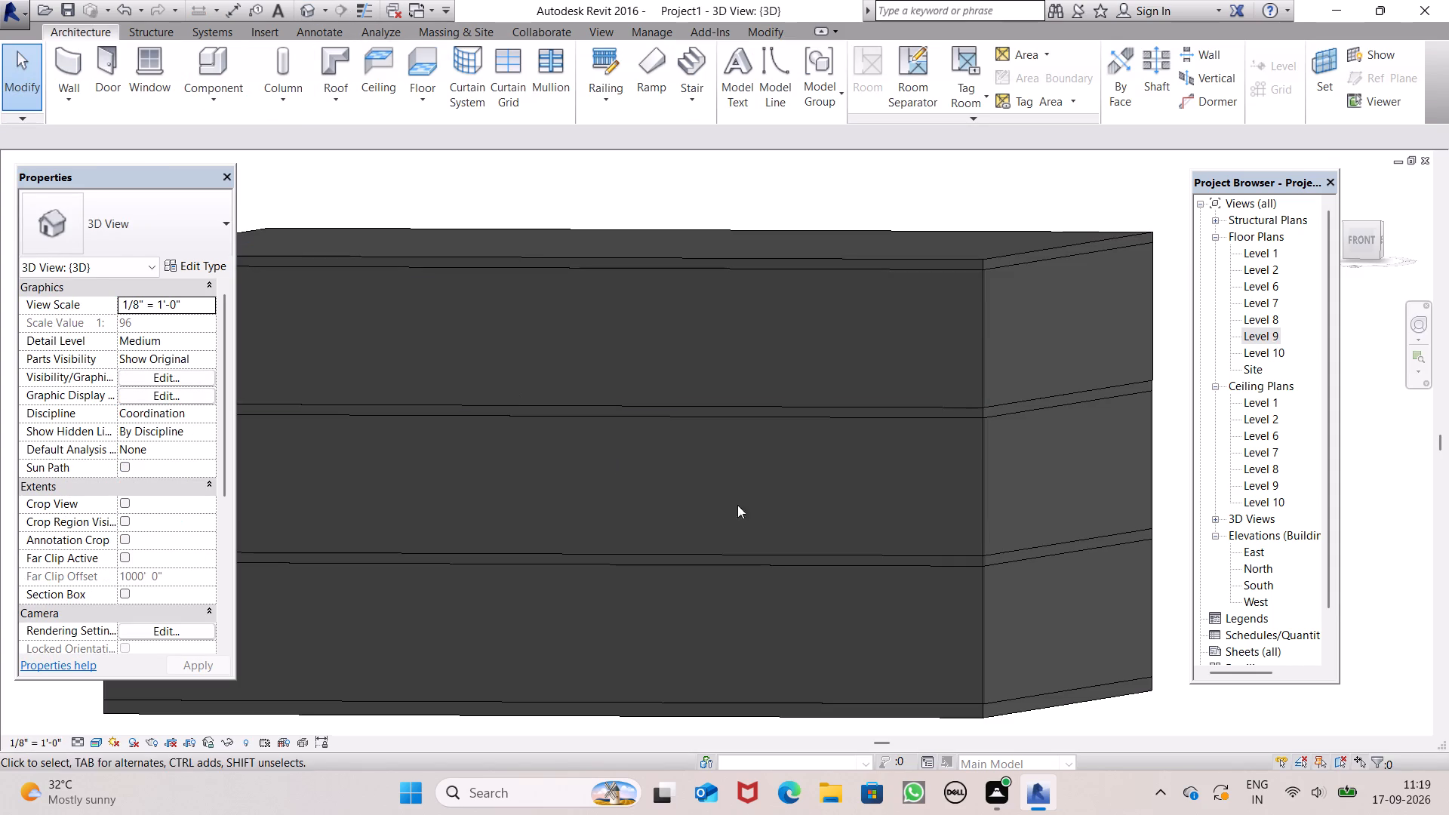
scroll(994, 284, "up", 2)
scroll(1014, 306, "down", 3)
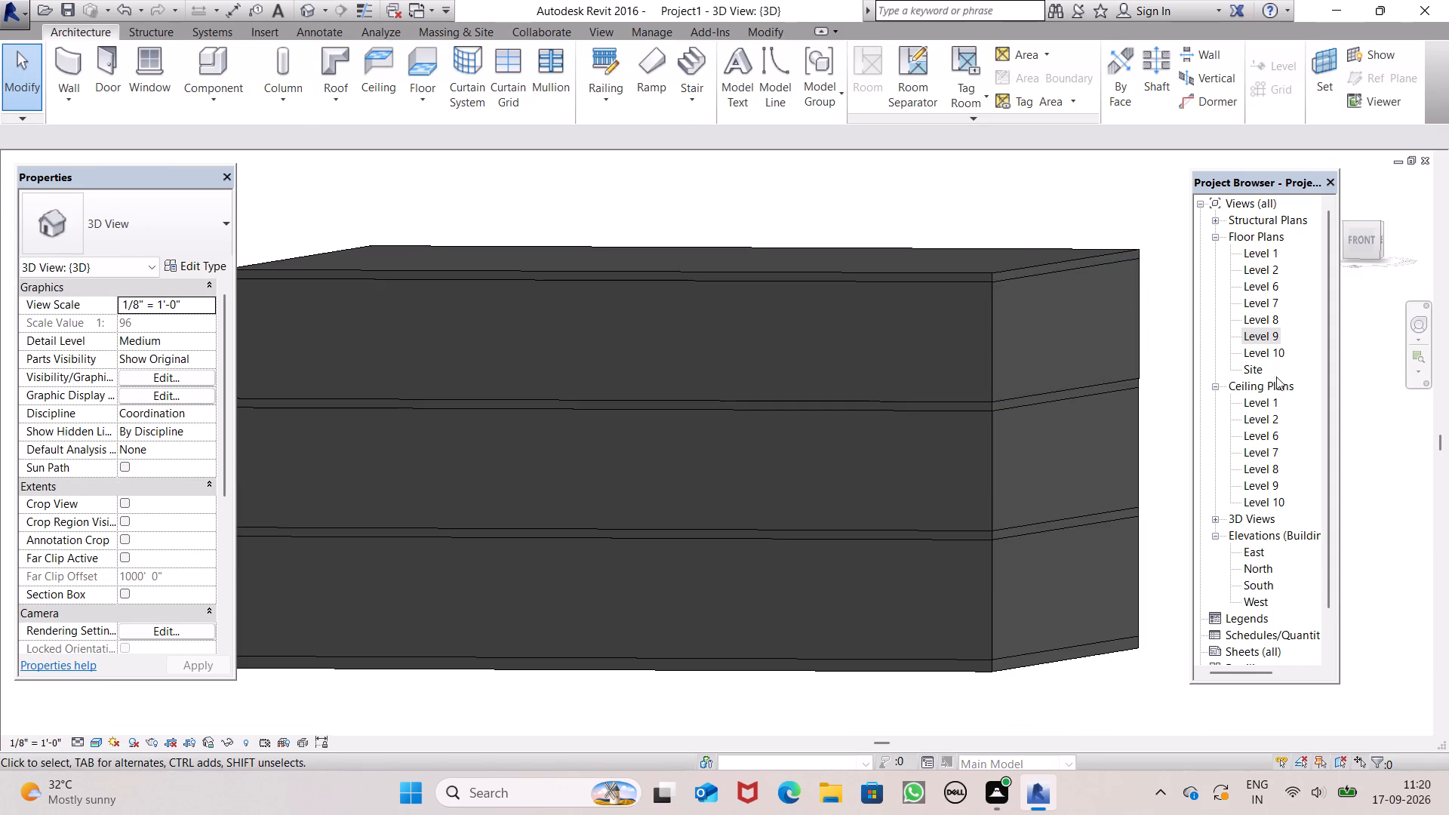
double_click(1253, 552)
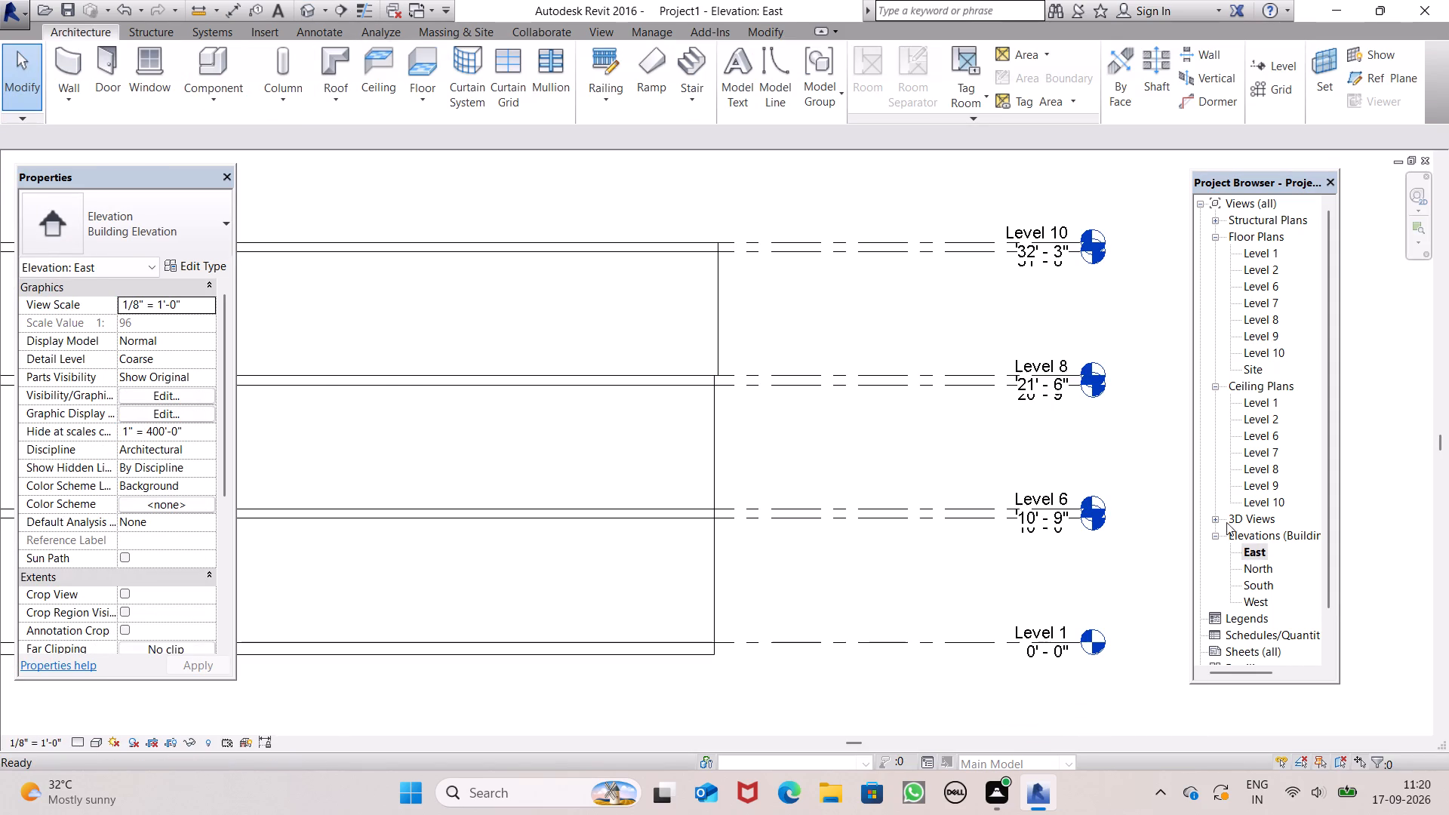
scroll(1043, 284, "down", 2)
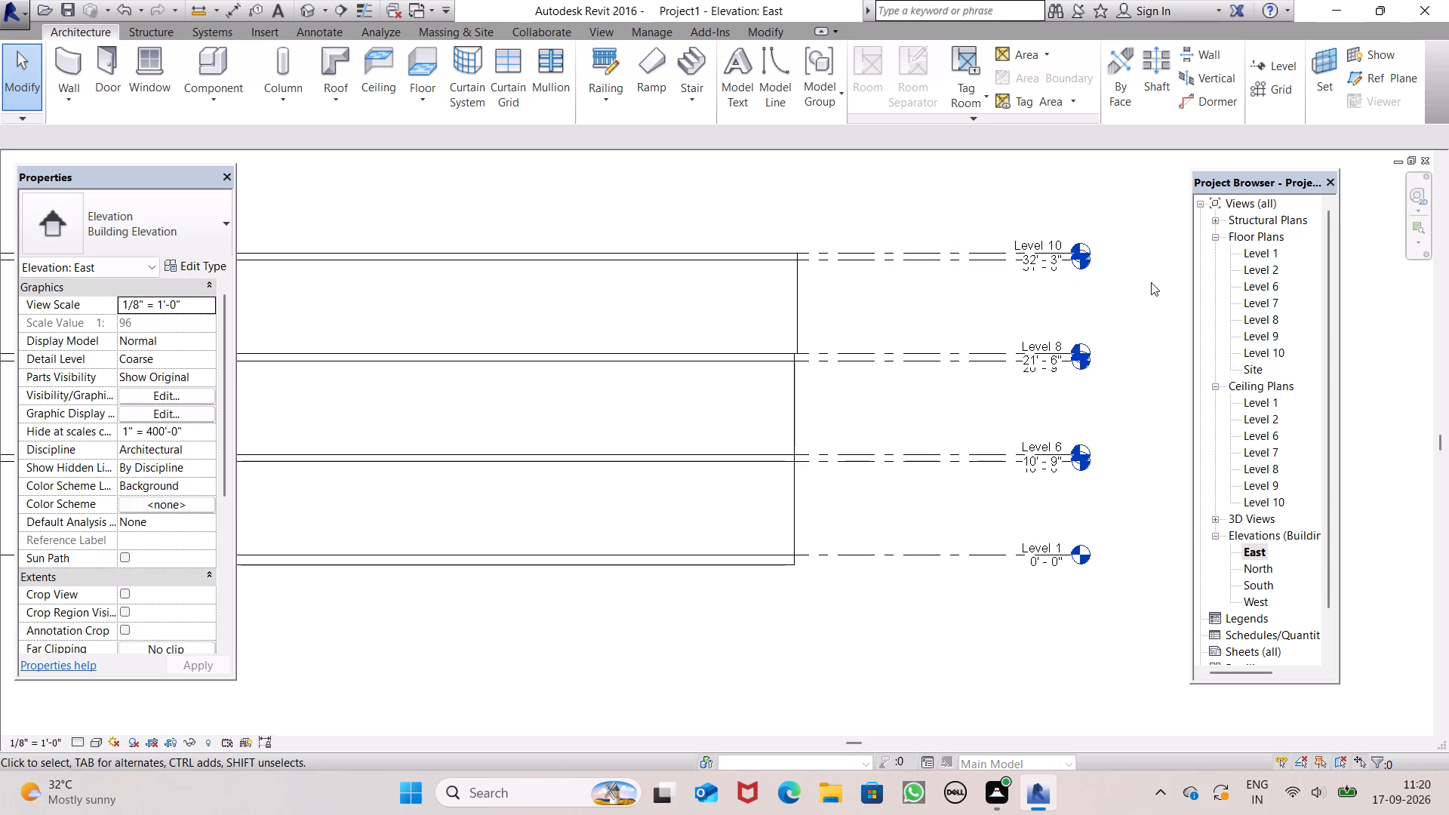
scroll(1155, 281, "down", 2)
scroll(848, 243, "up", 2)
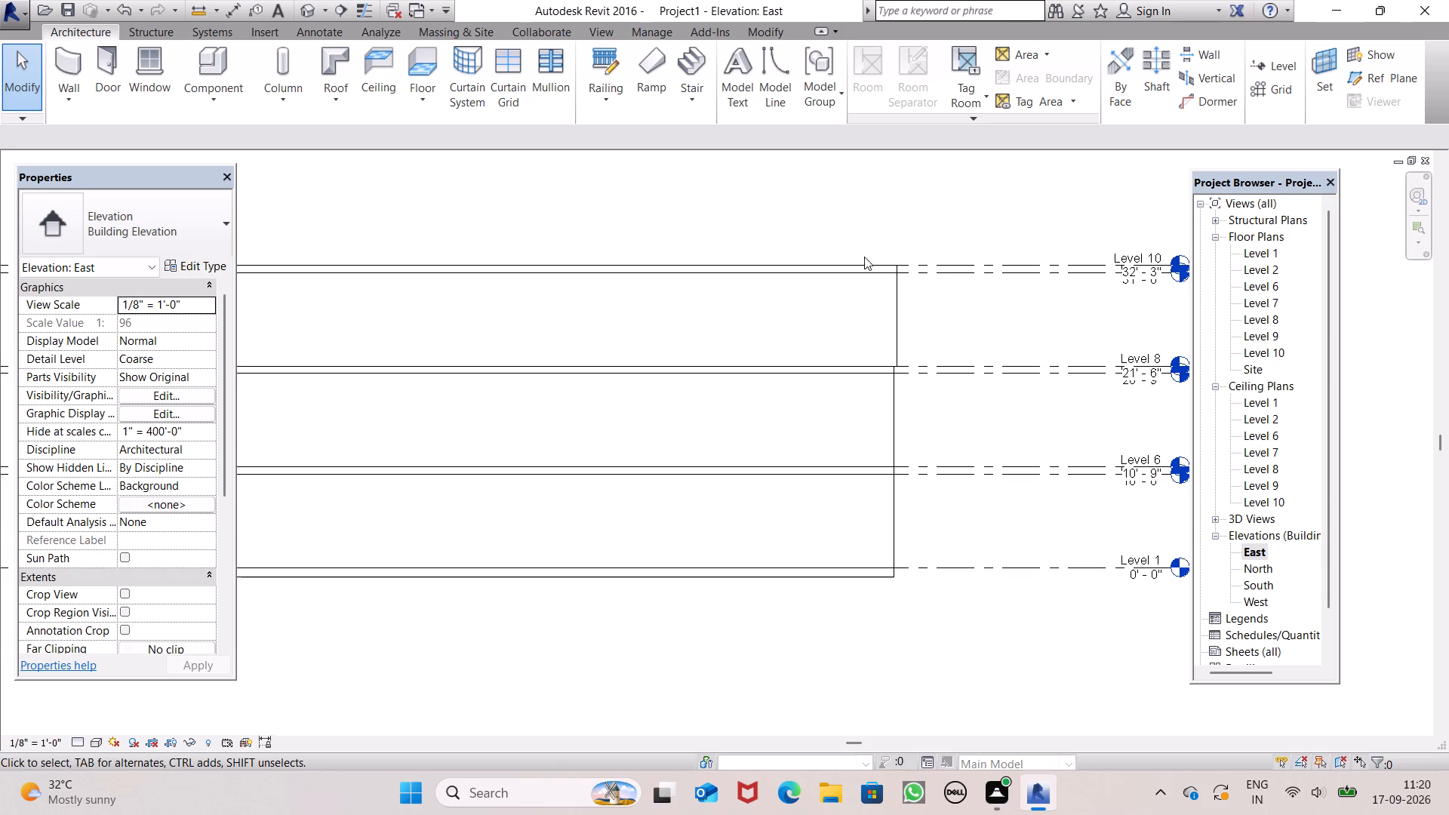
scroll(935, 269, "down", 1)
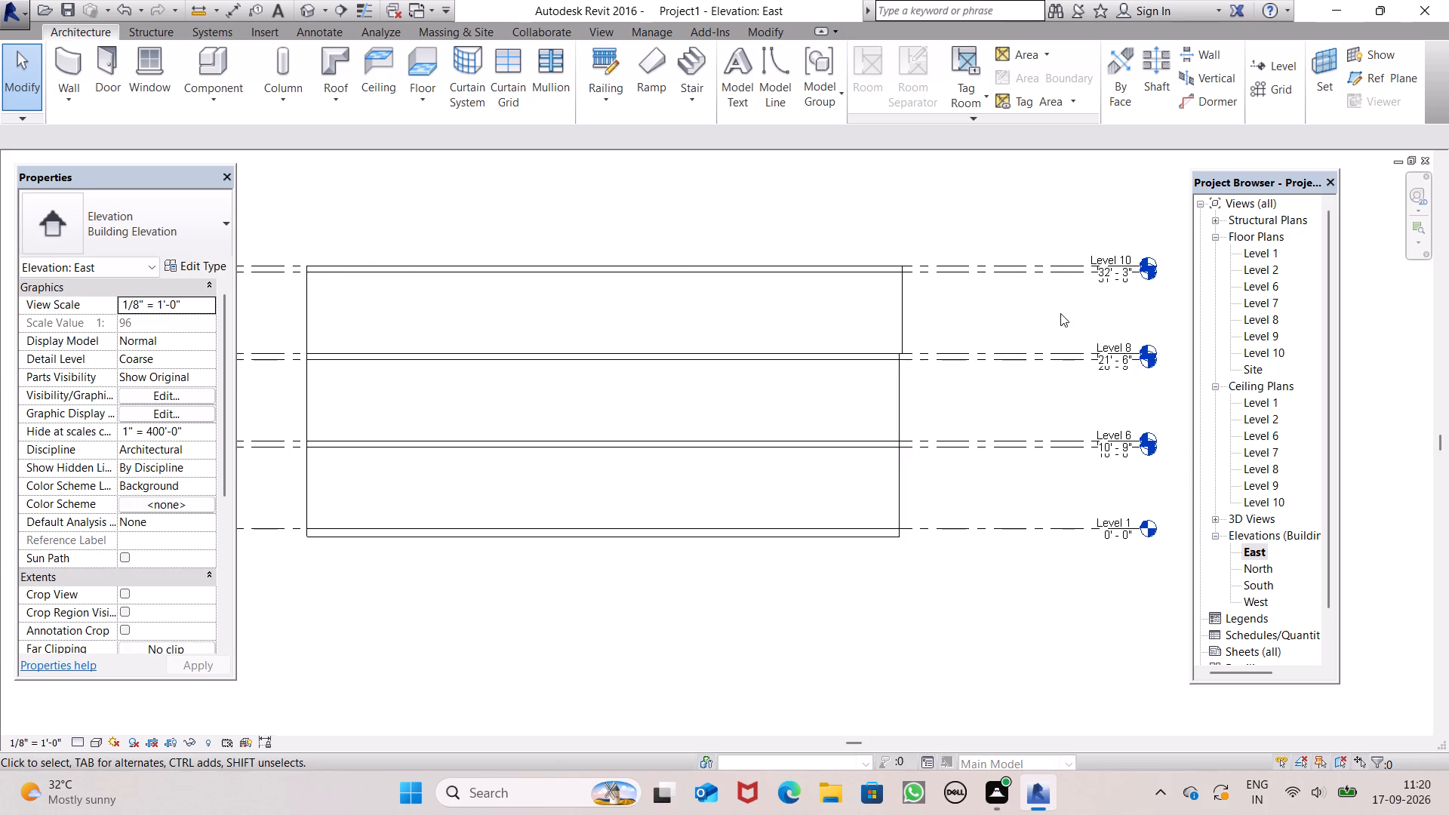
scroll(1060, 313, "up", 2)
scroll(848, 374, "up", 5)
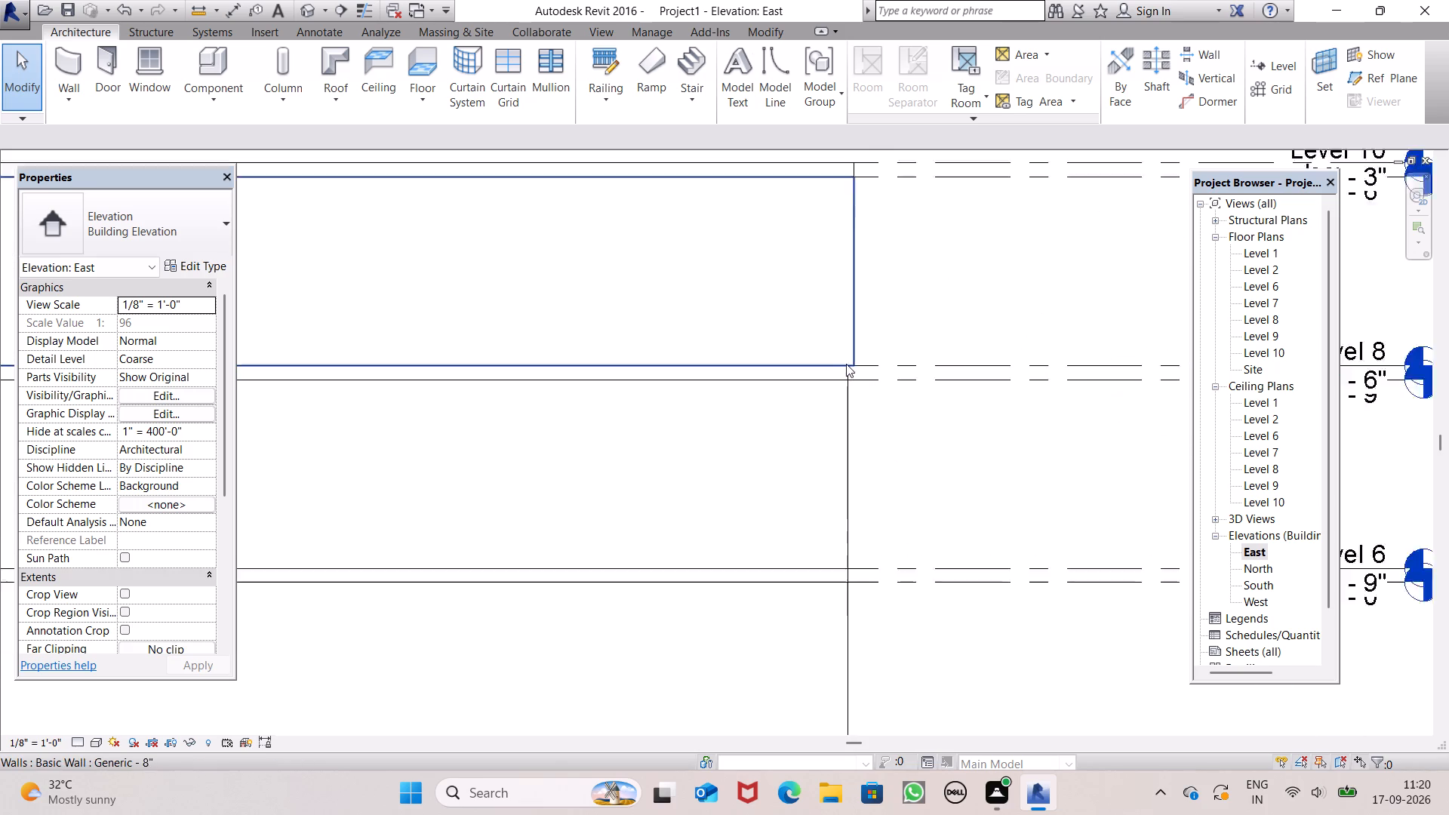
scroll(846, 364, "up", 2)
scroll(876, 355, "down", 4)
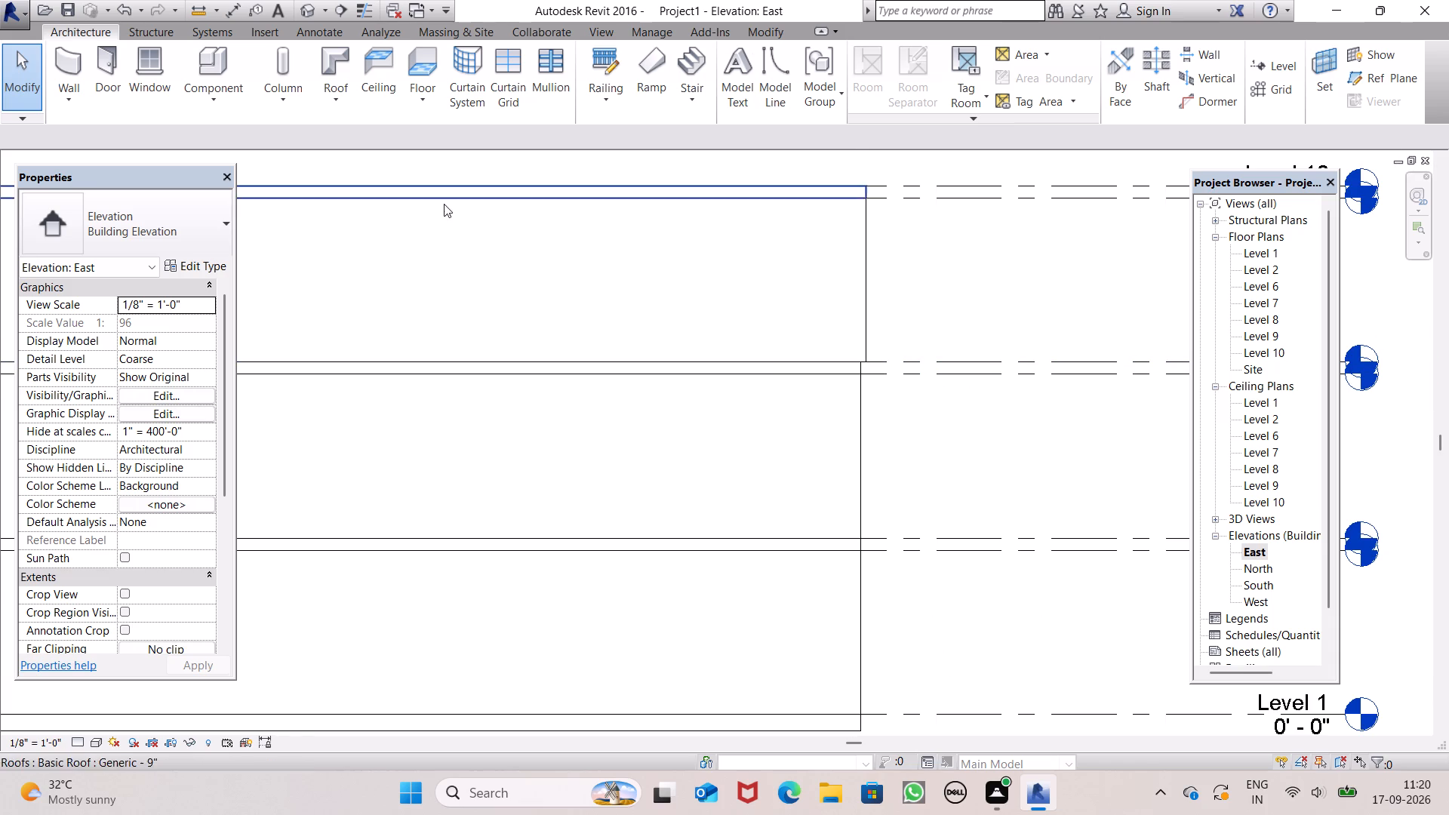
scroll(859, 407, "down", 5)
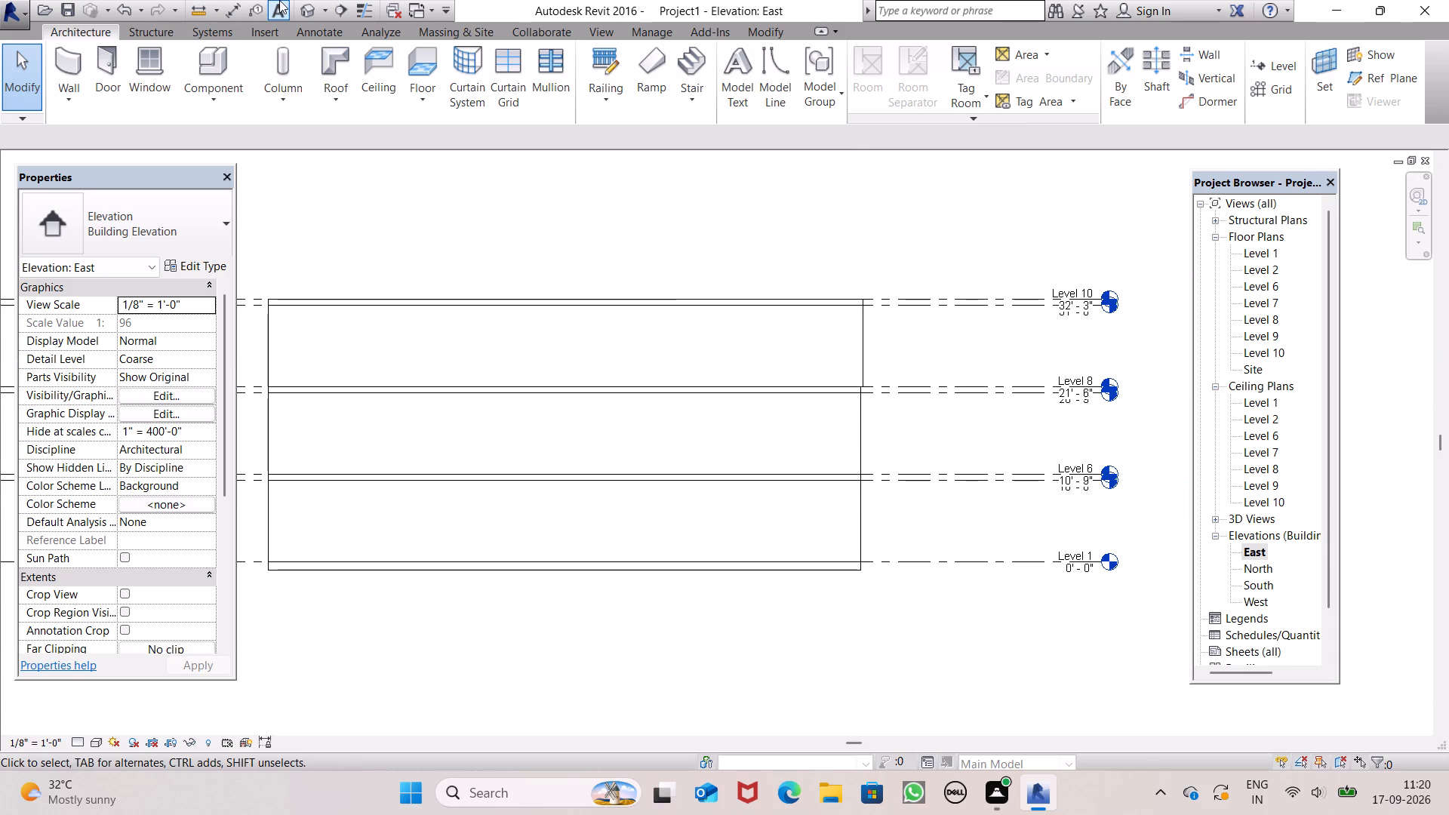
Inspect the stacked storeys from several sides in the 3D view, comparing the top storey's wall edges with the storeys below.
left_click(301, 11)
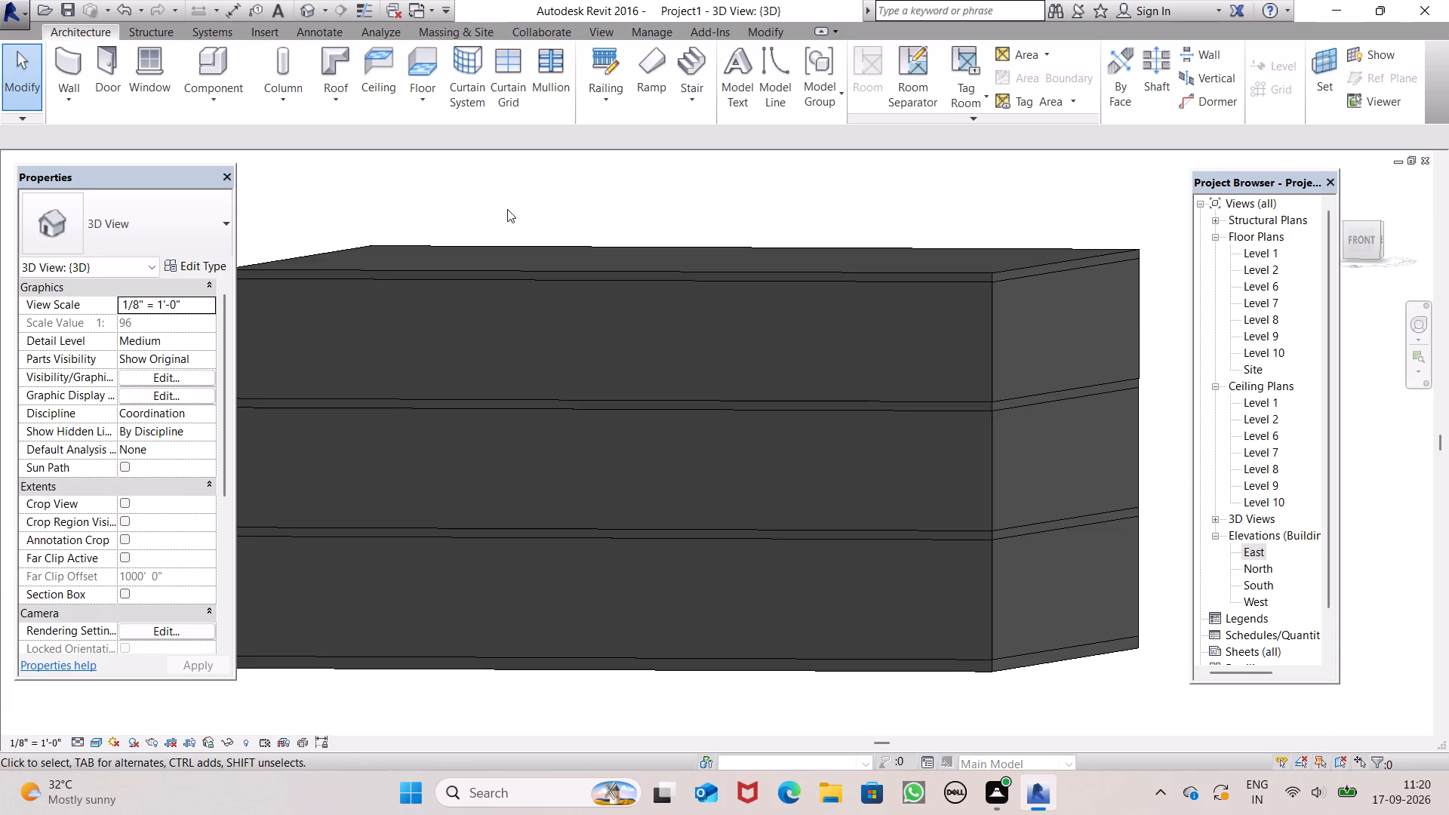
scroll(639, 216, "down", 4)
scroll(529, 345, "up", 1)
scroll(435, 324, "up", 2)
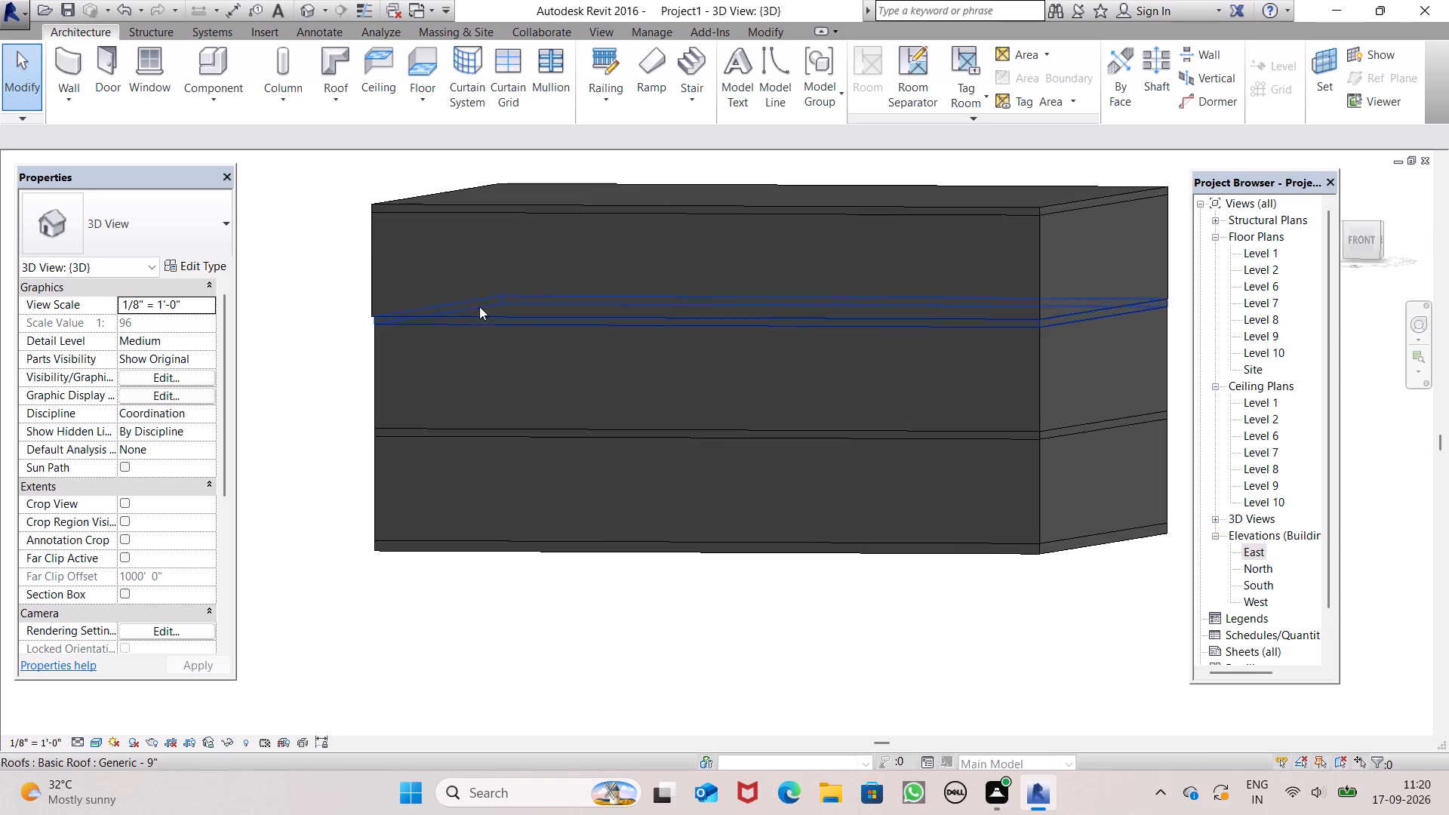
scroll(514, 276, "down", 4)
middle_click_drag(592, 306, 677, 371, "shift")
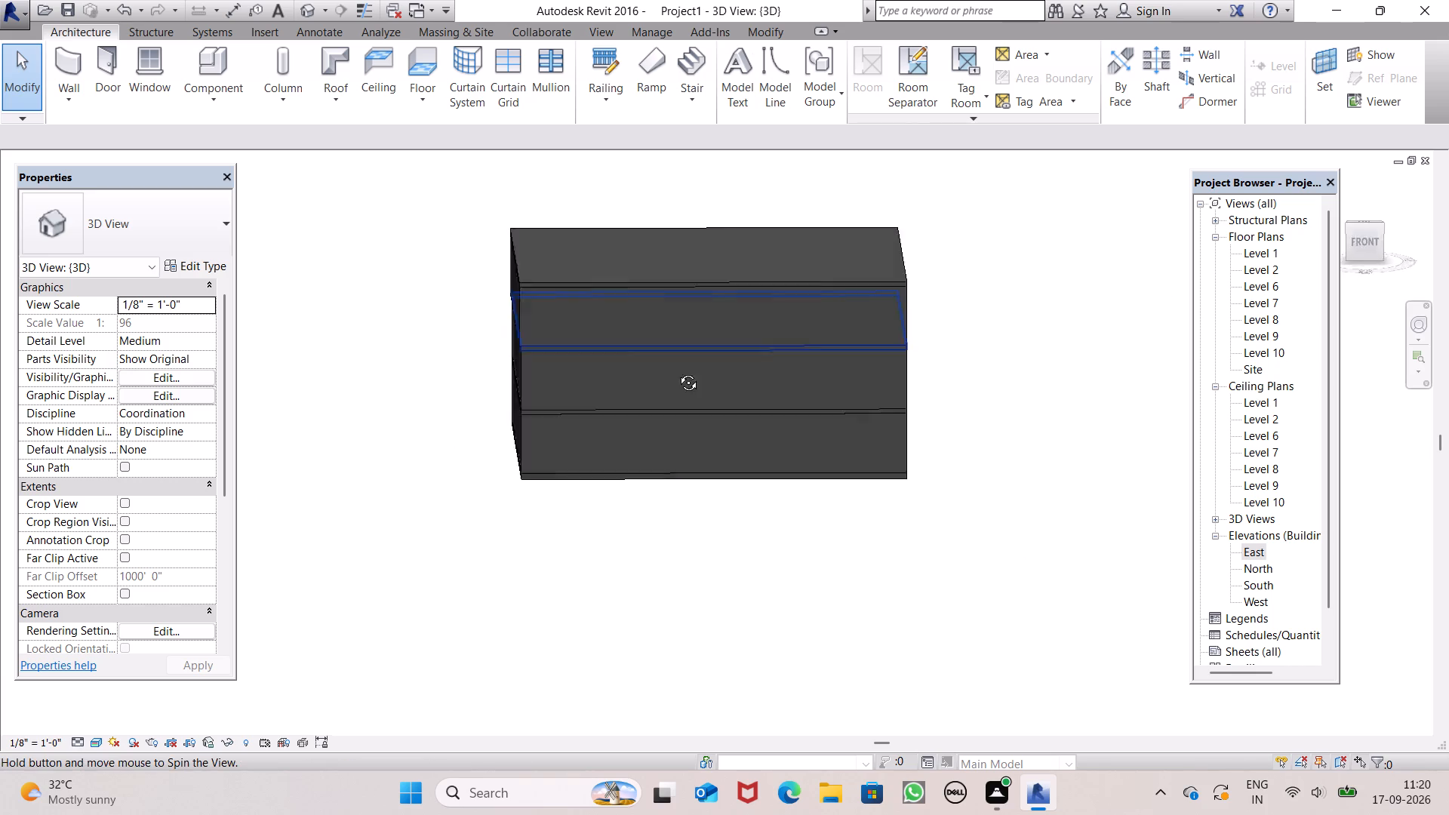
middle_click_drag(677, 371, 799, 392, "shift")
scroll(964, 407, "up", 7)
scroll(962, 392, "down", 2)
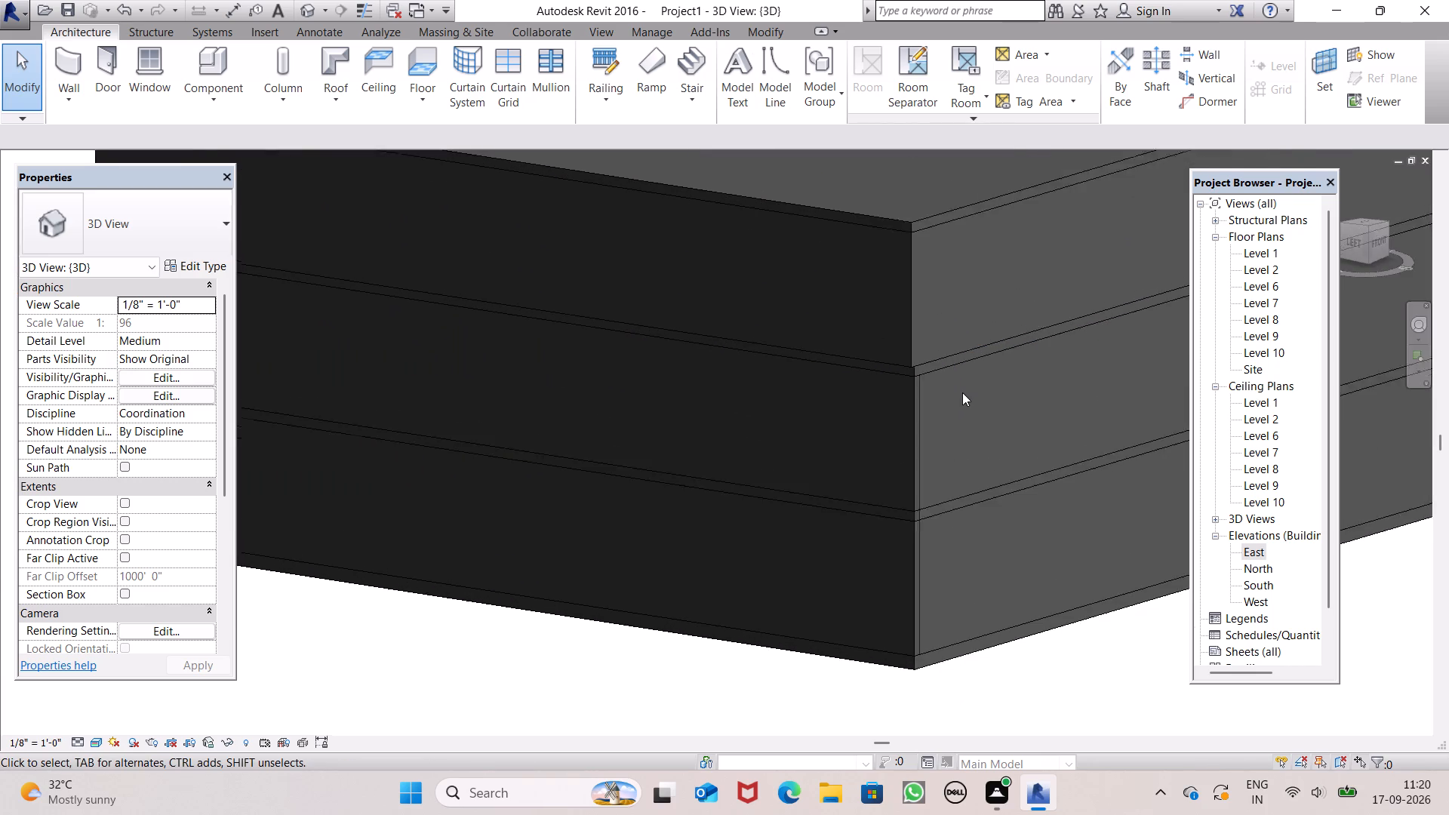
scroll(962, 392, "down", 1)
middle_click_drag(927, 380, 543, 292, "shift")
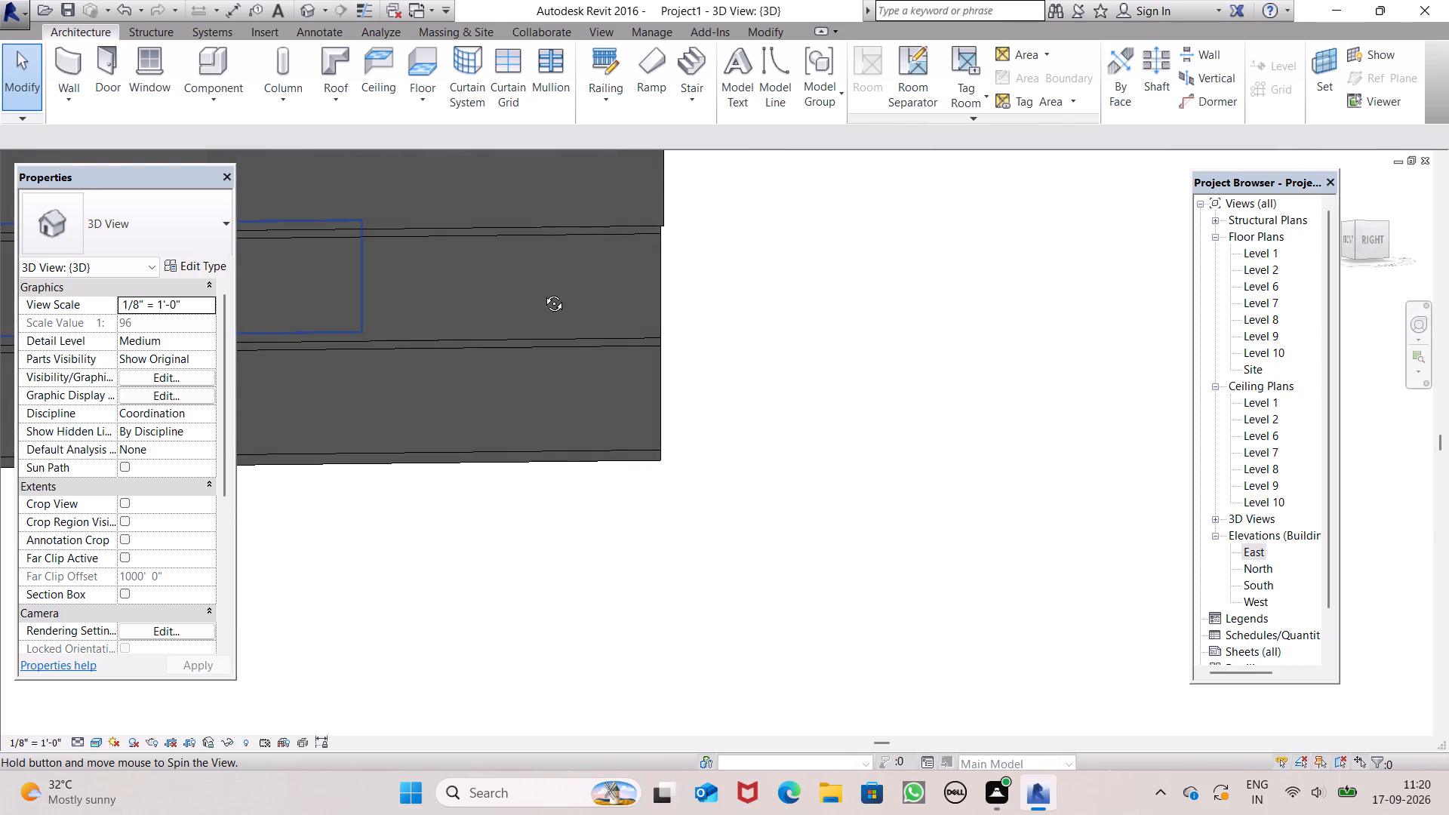
middle_click_drag(543, 292, 554, 295, "shift")
scroll(701, 258, "down", 4)
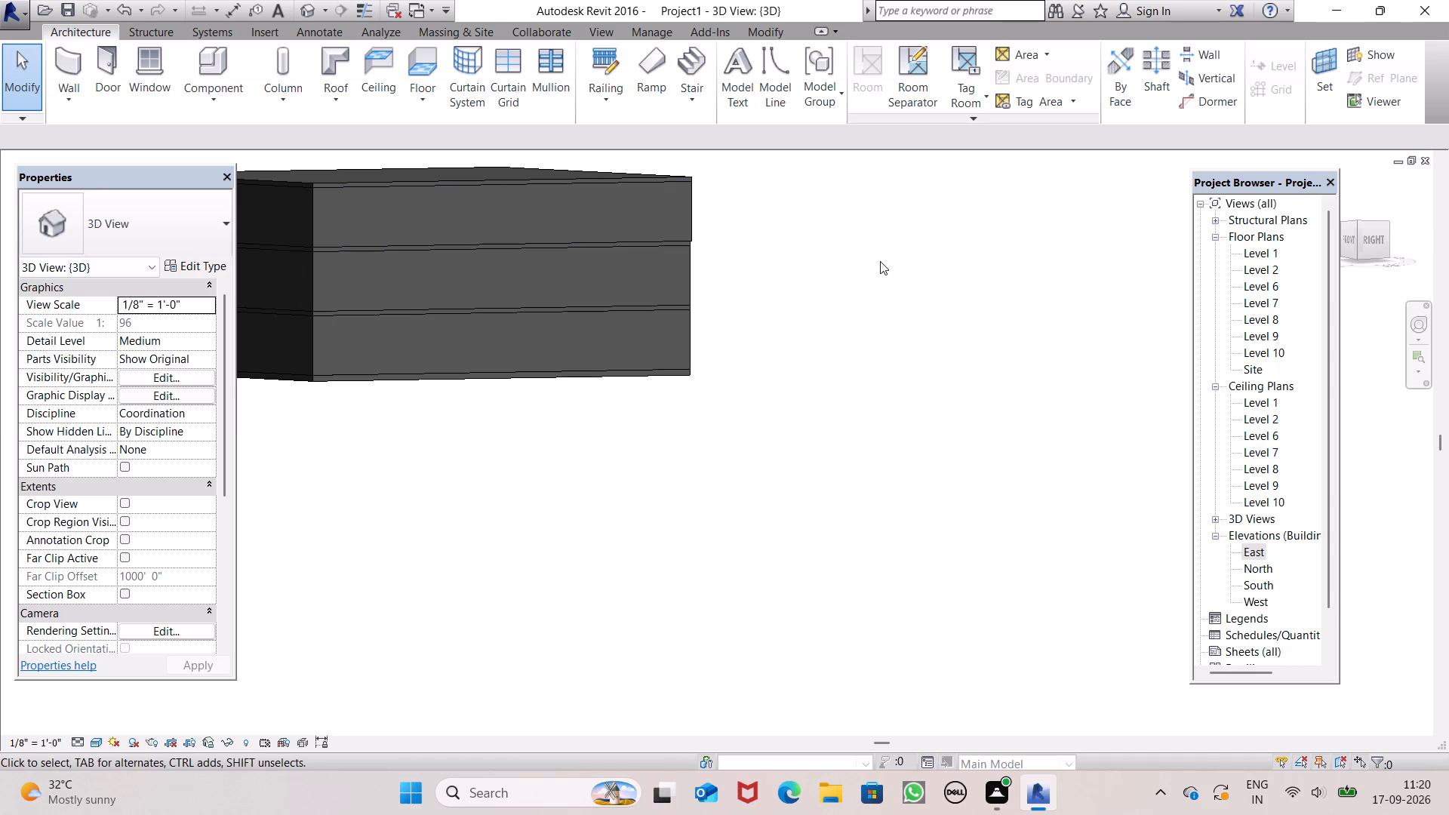
scroll(879, 261, "down", 3)
scroll(627, 178, "up", 3)
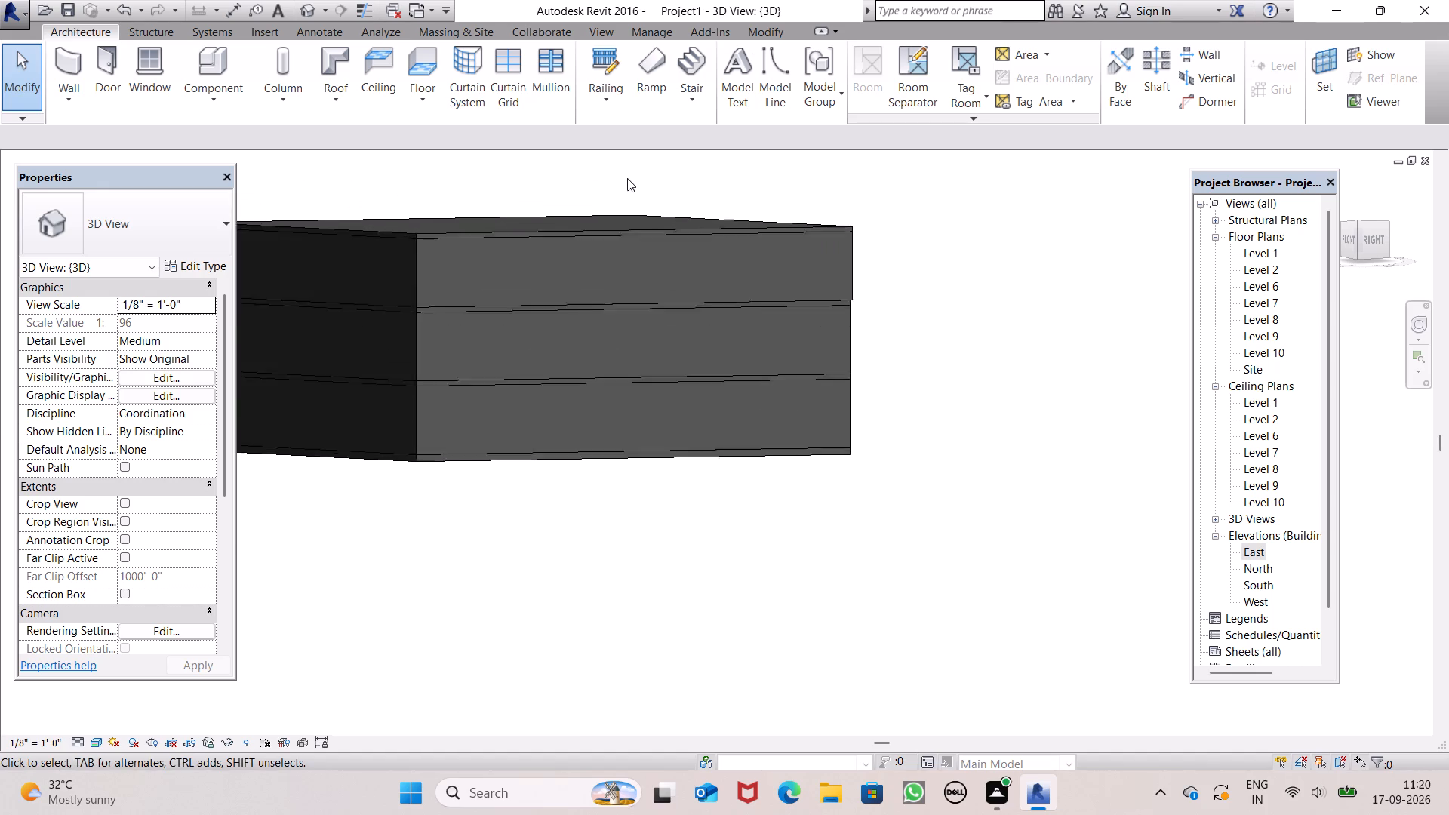
scroll(627, 178, "up", 3)
scroll(672, 211, "down", 4)
scroll(748, 249, "down", 2)
middle_click_drag(829, 260, 773, 437)
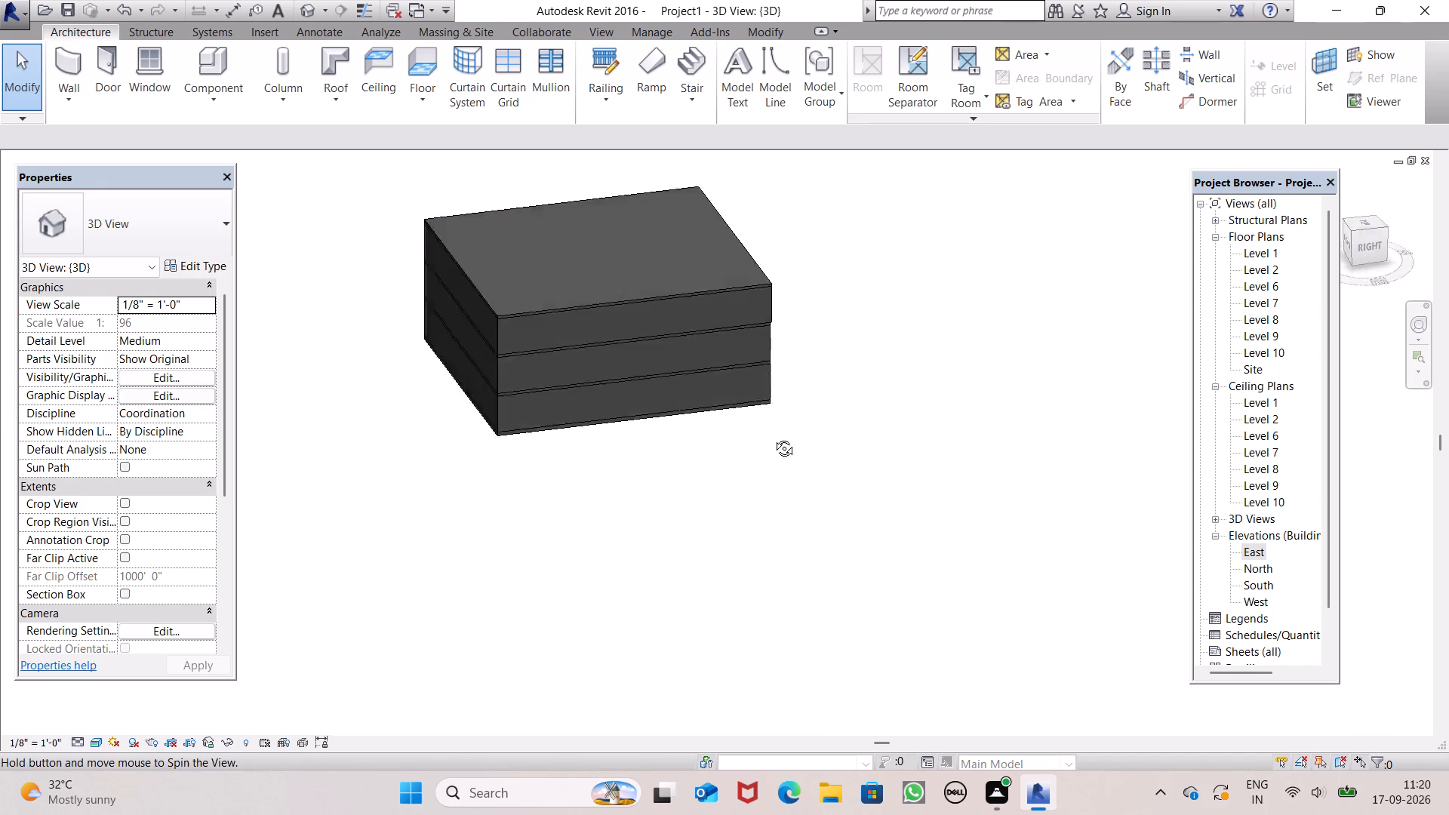
middle_click_drag(773, 437, 734, 295)
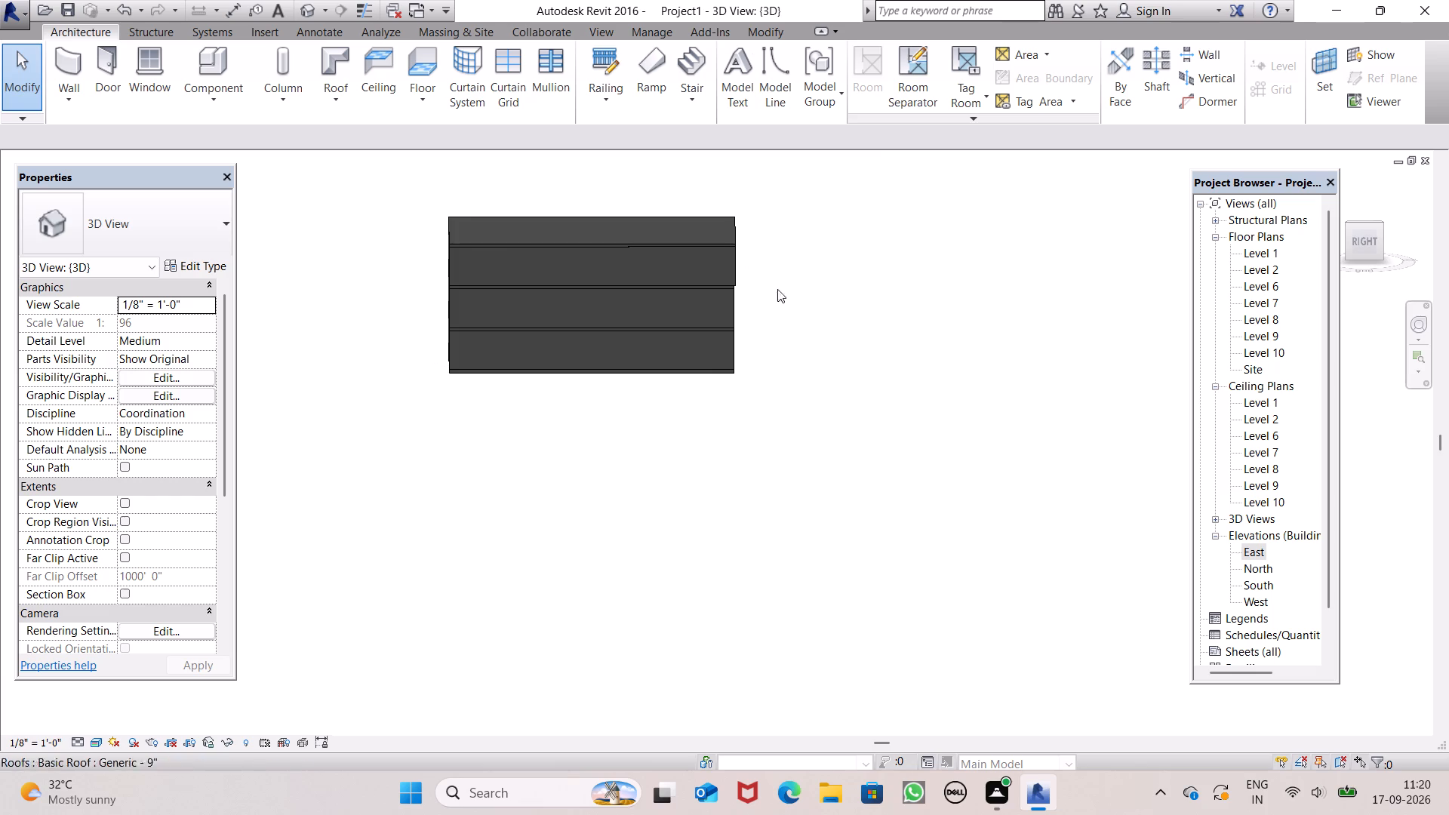
scroll(531, 244, "up", 2)
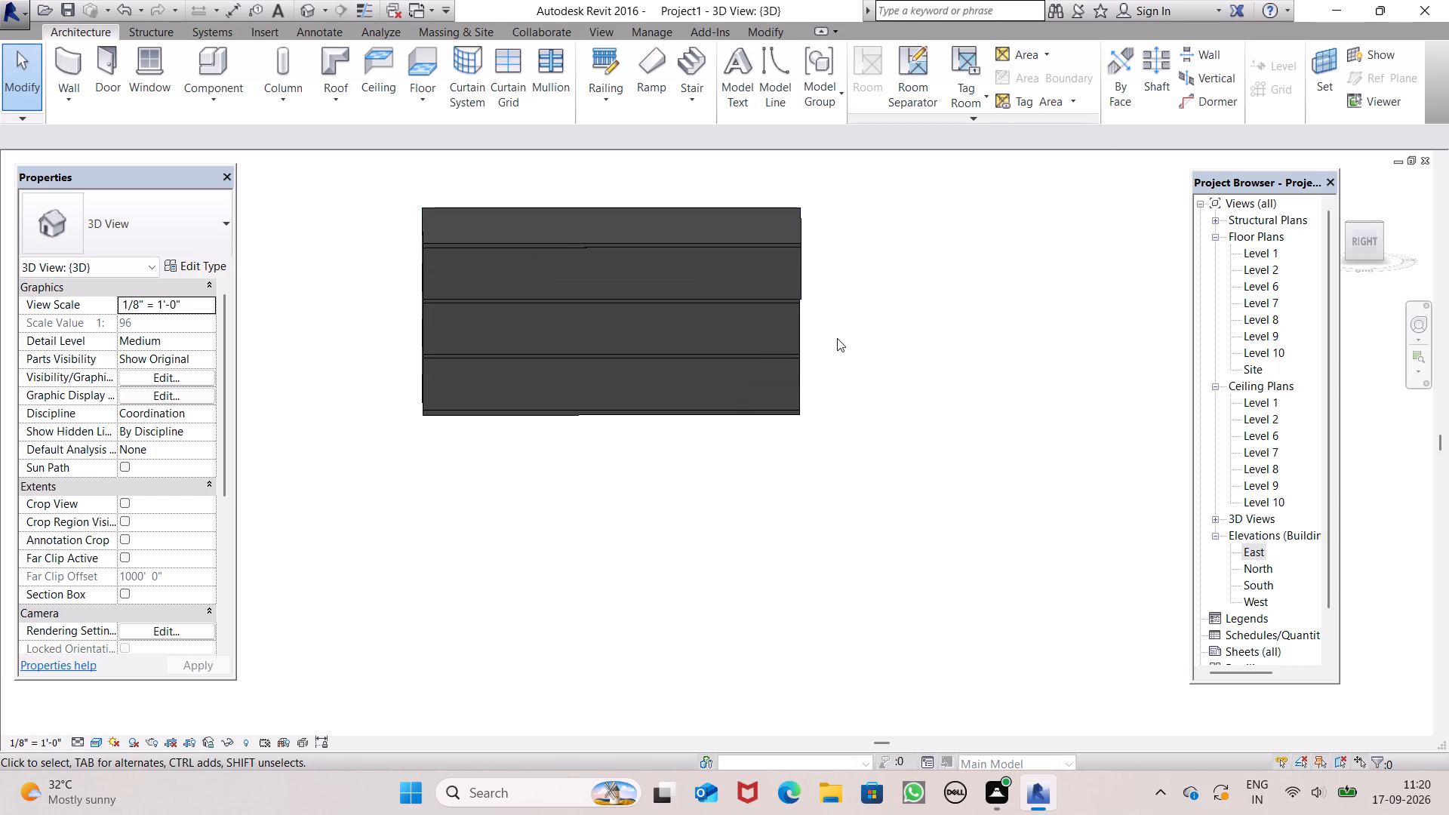
scroll(569, 201, "up", 2)
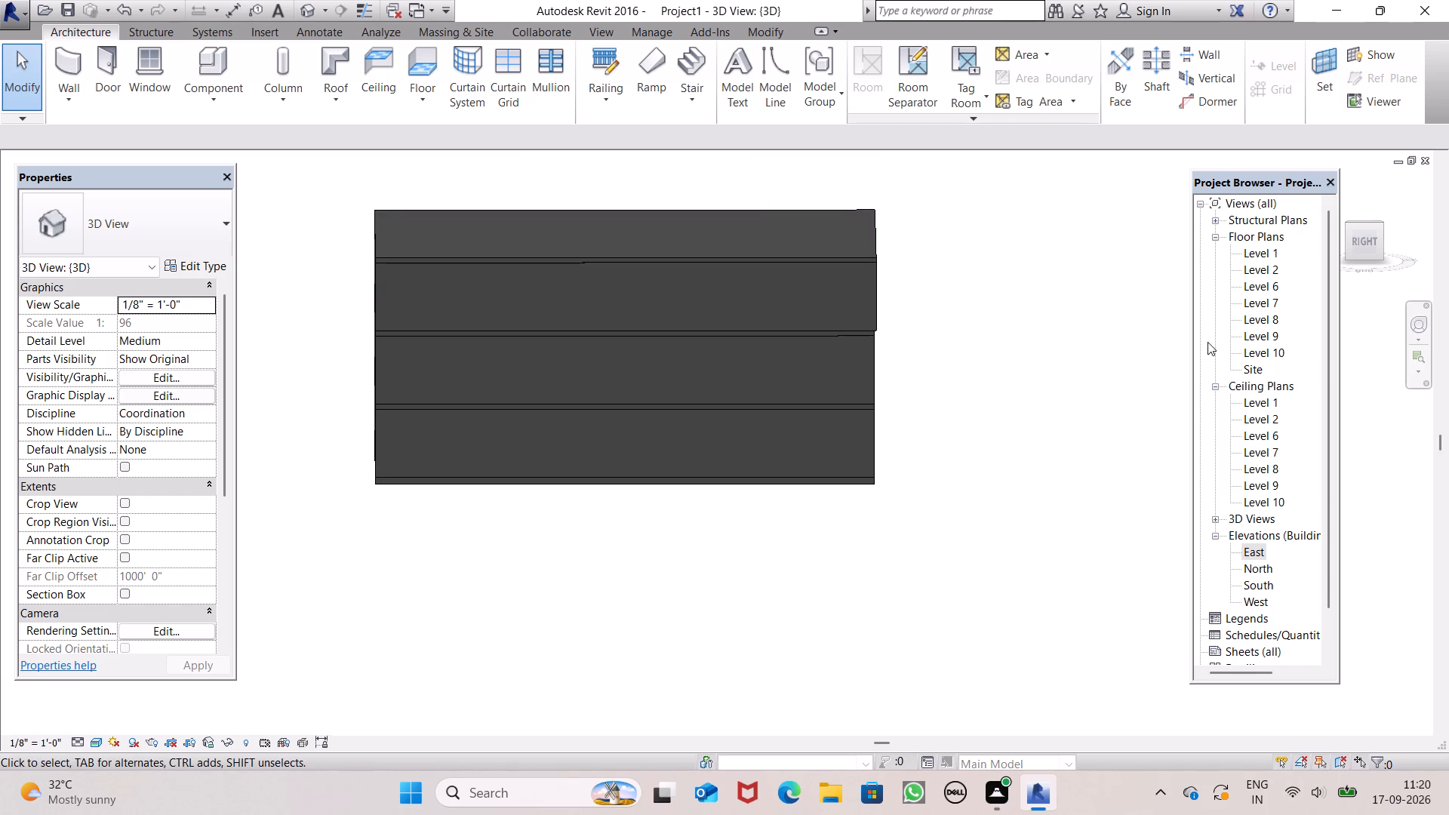
On the Level 9 floor plan, start a rectangle of Generic - 8" walls with a 10' unconnected height.
left_click(1282, 356)
left_click(1276, 353)
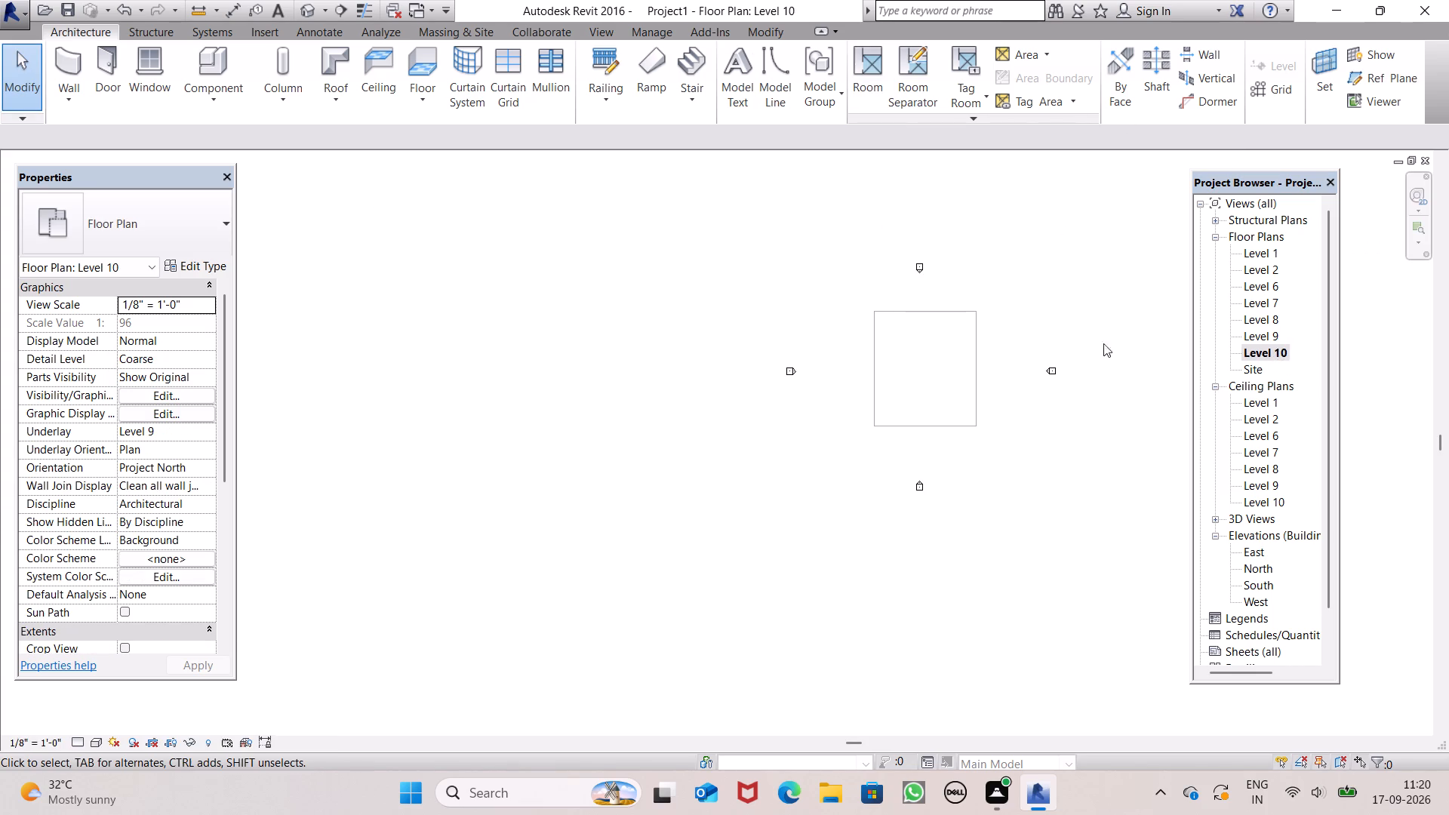
double_click(1253, 339)
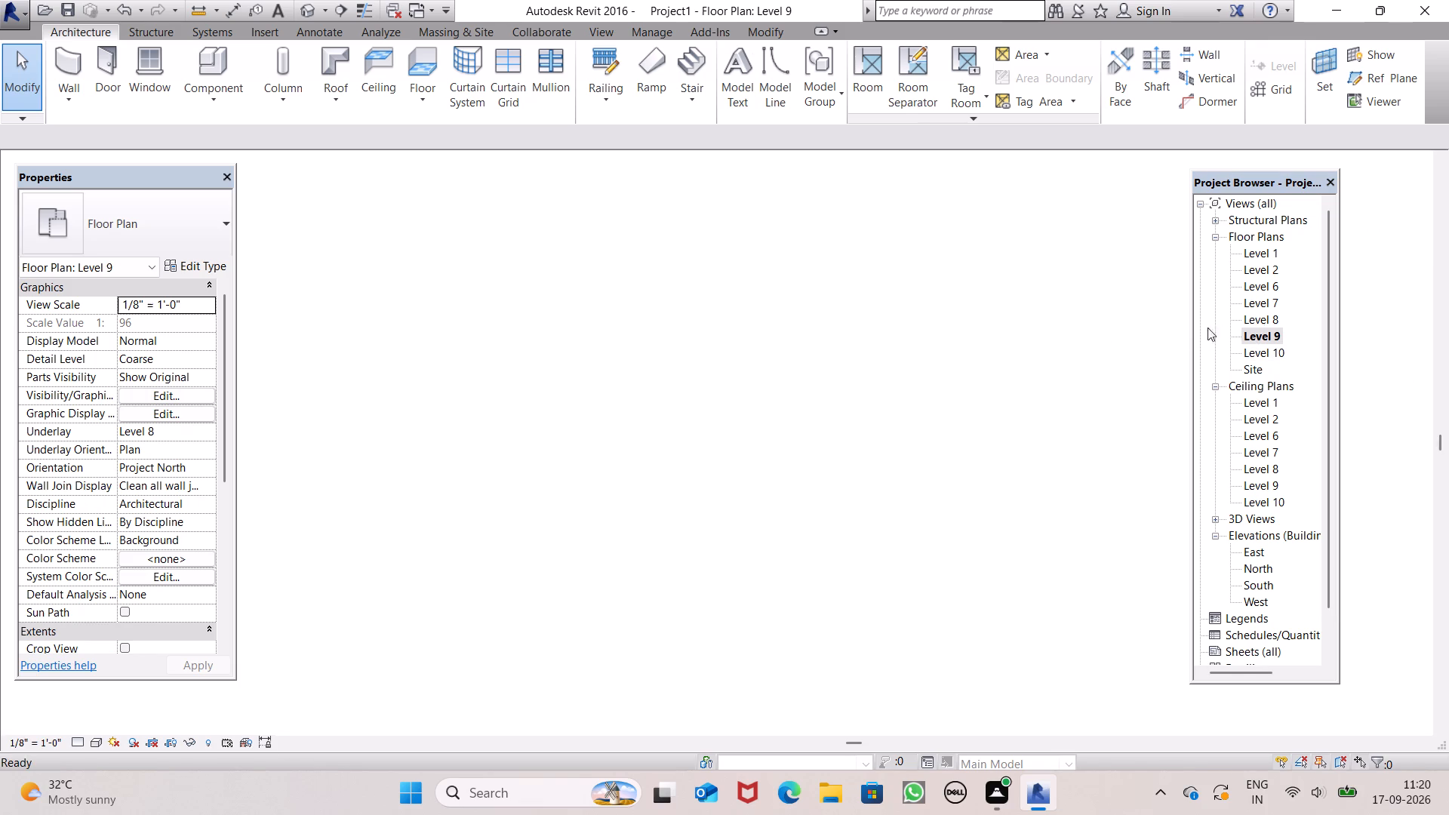
scroll(1054, 337, "up", 7)
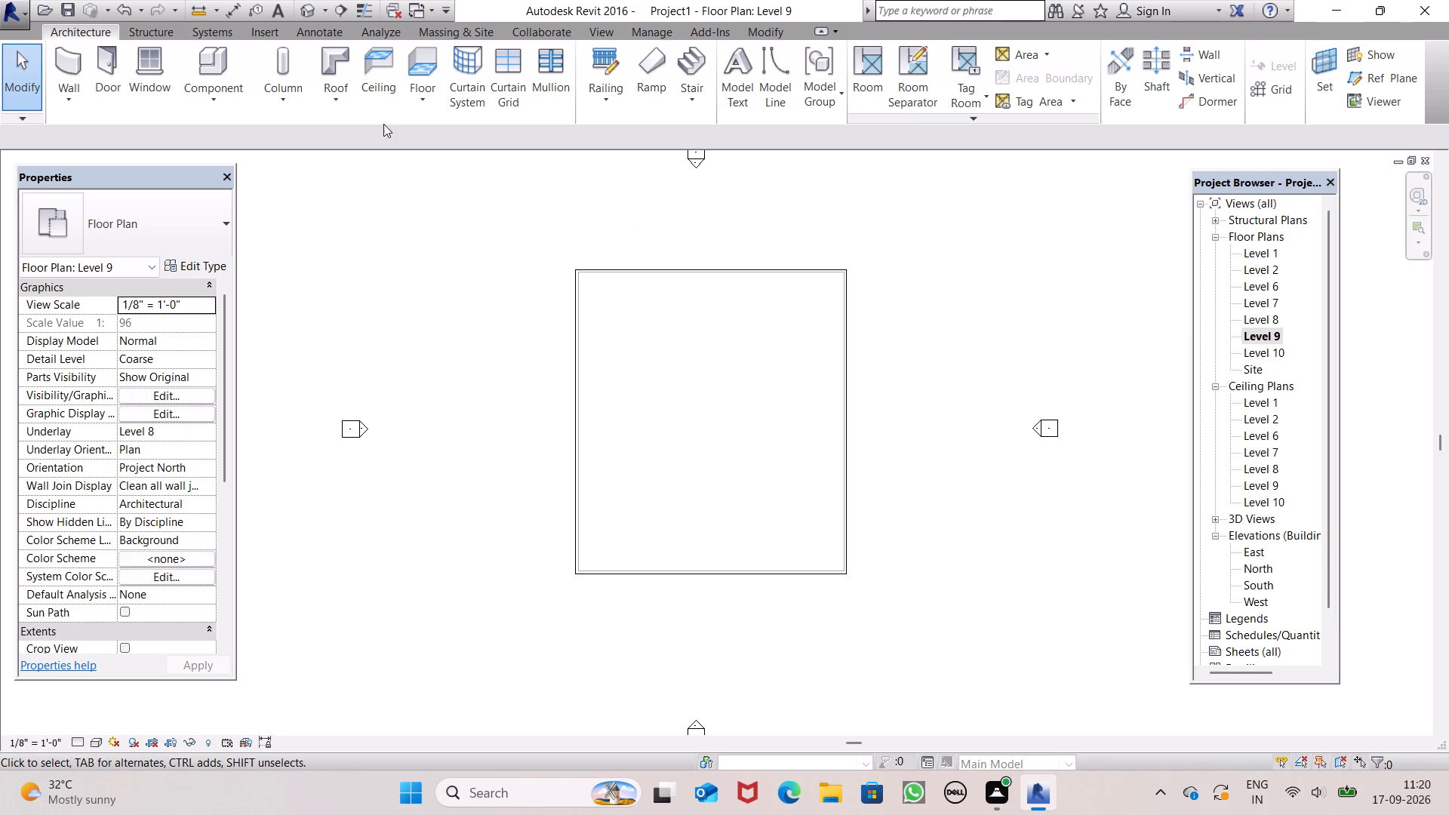
left_click(65, 92)
left_click(83, 137)
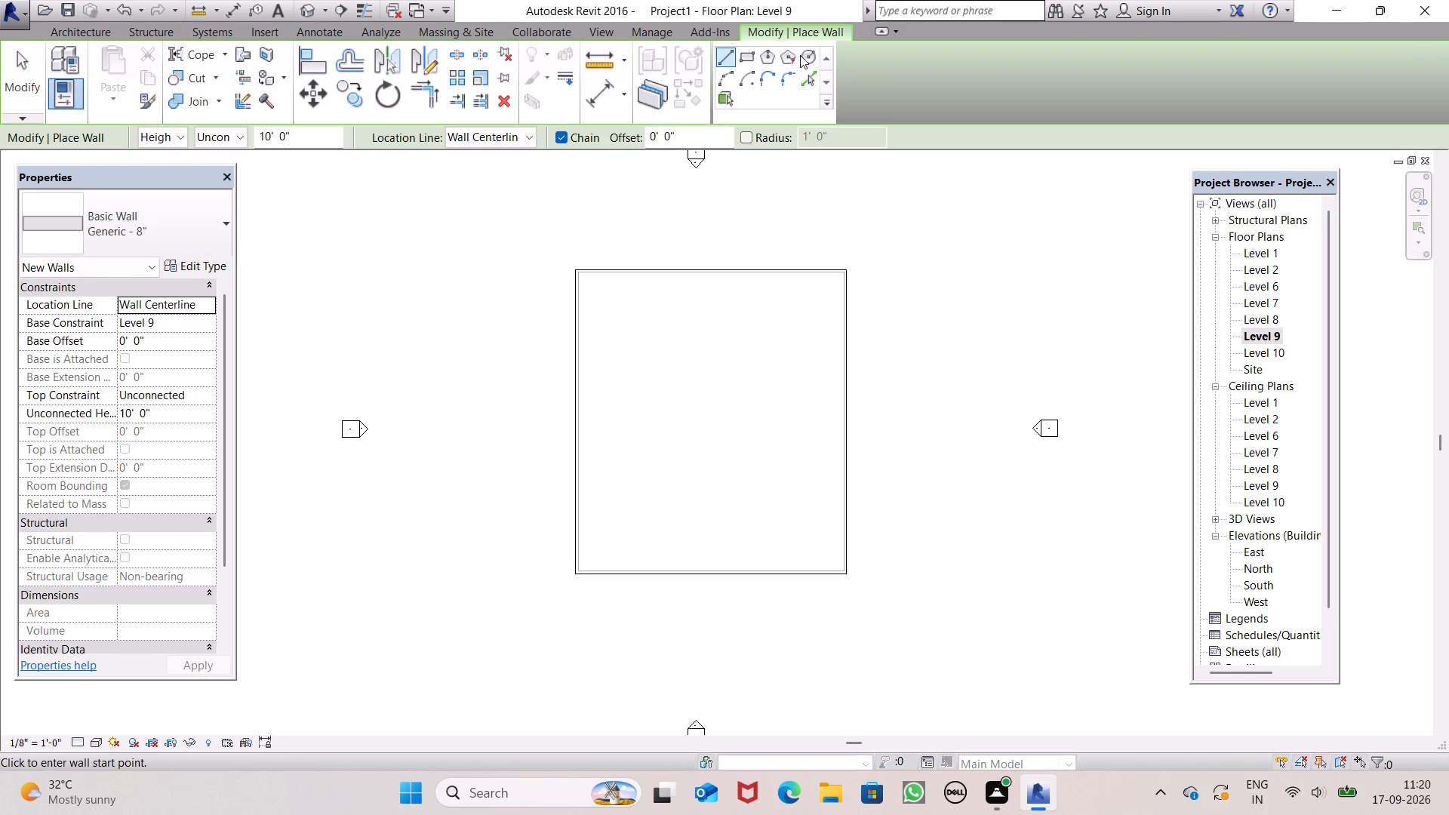
left_click(749, 61)
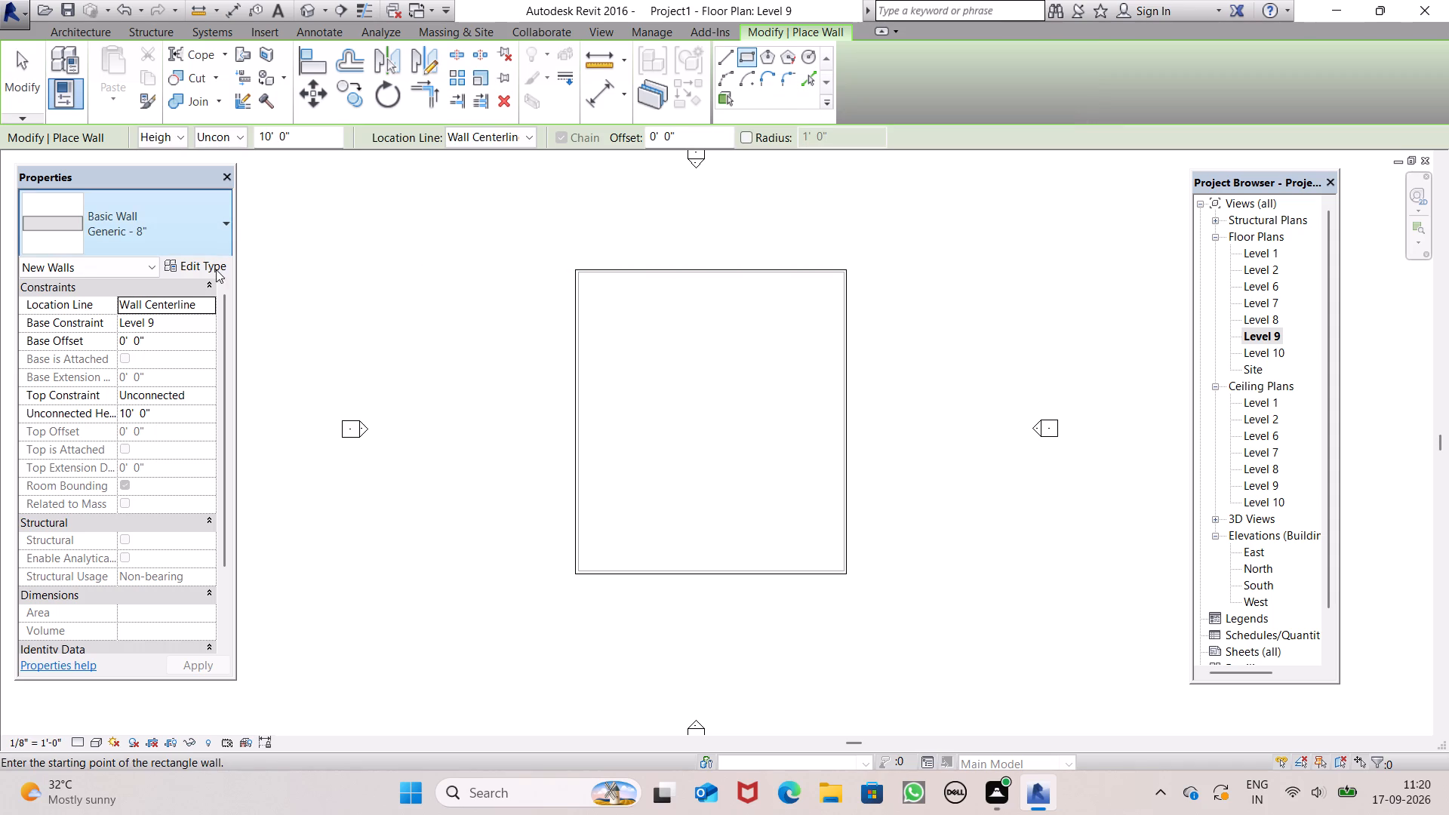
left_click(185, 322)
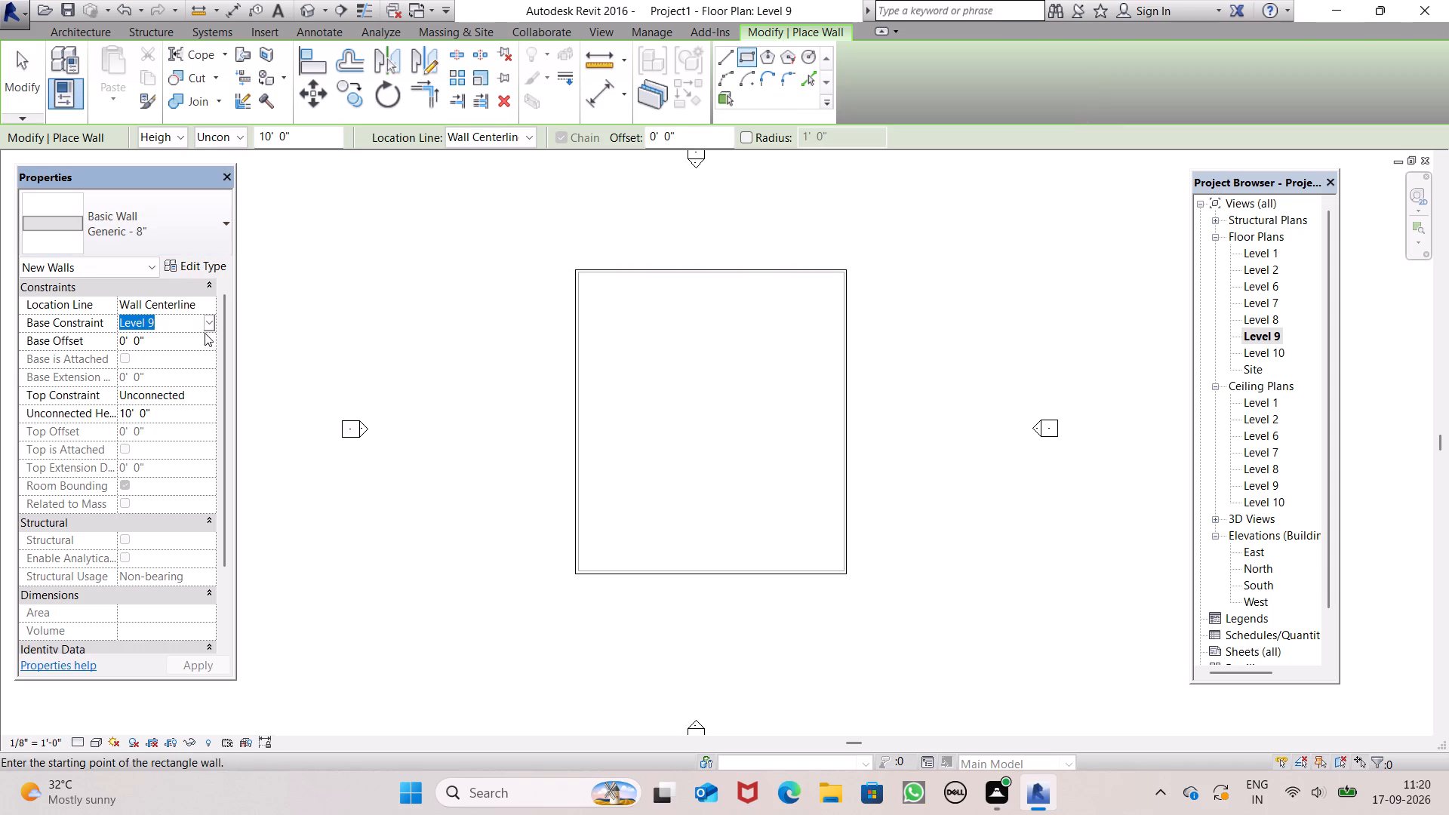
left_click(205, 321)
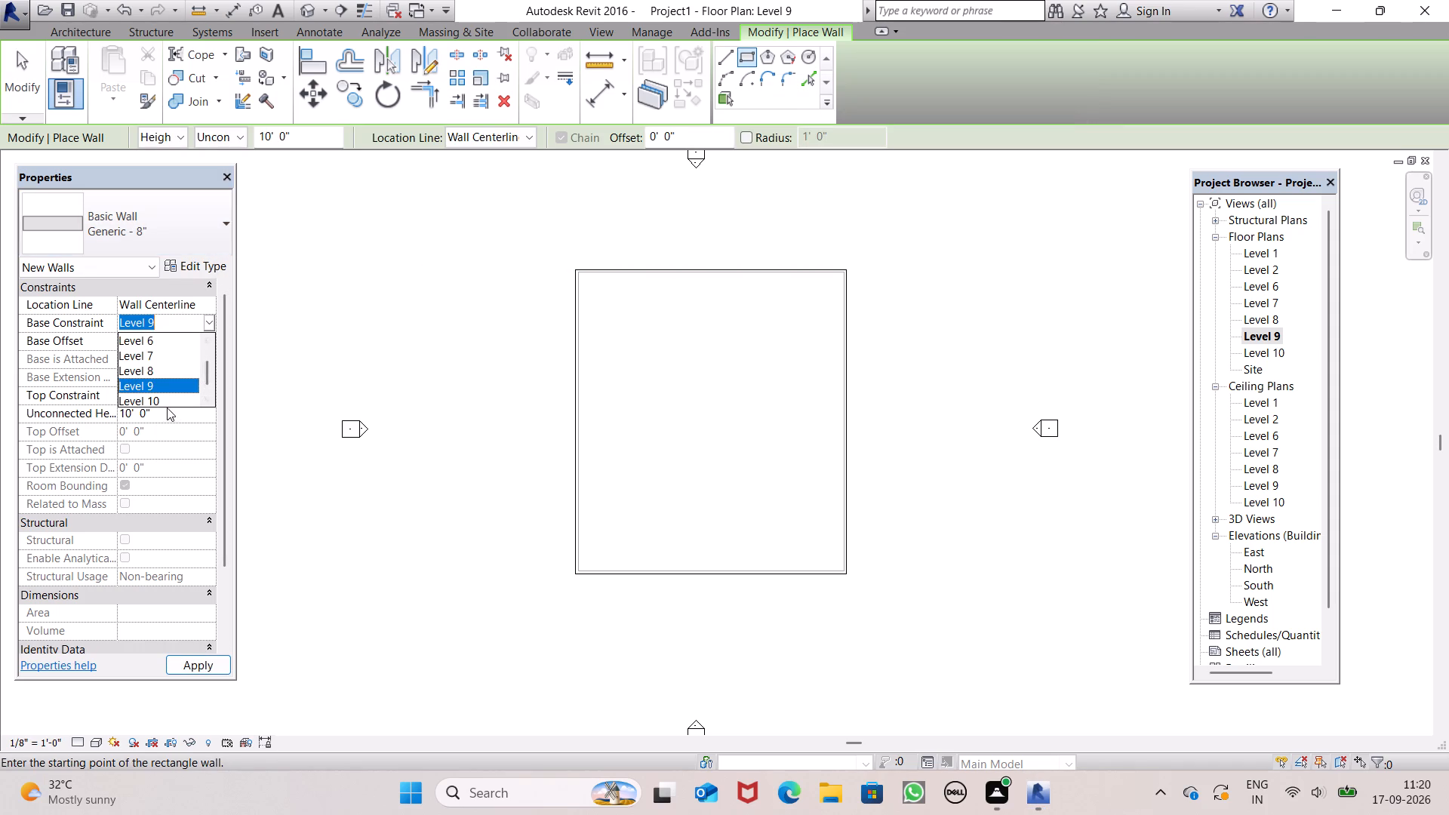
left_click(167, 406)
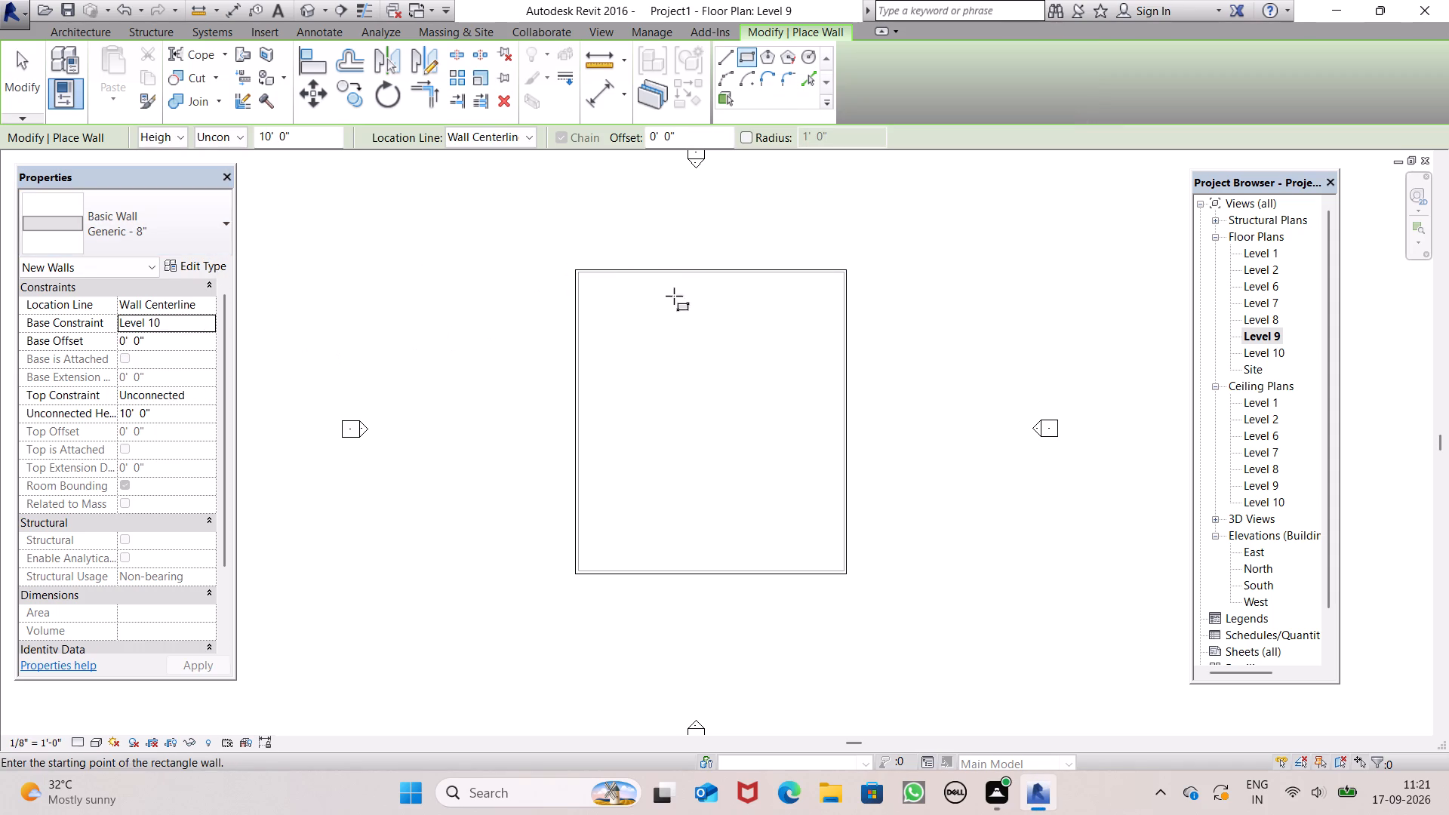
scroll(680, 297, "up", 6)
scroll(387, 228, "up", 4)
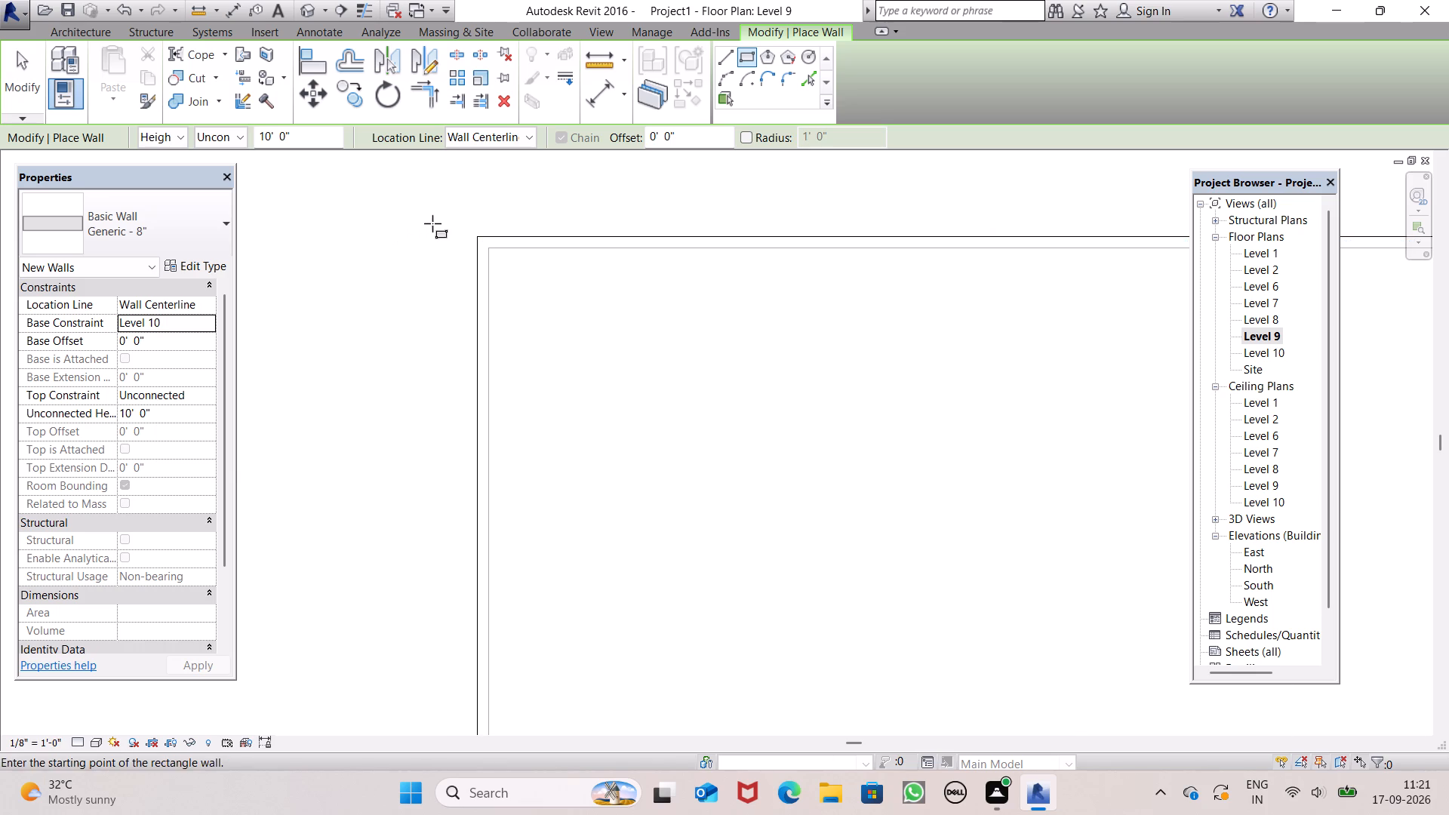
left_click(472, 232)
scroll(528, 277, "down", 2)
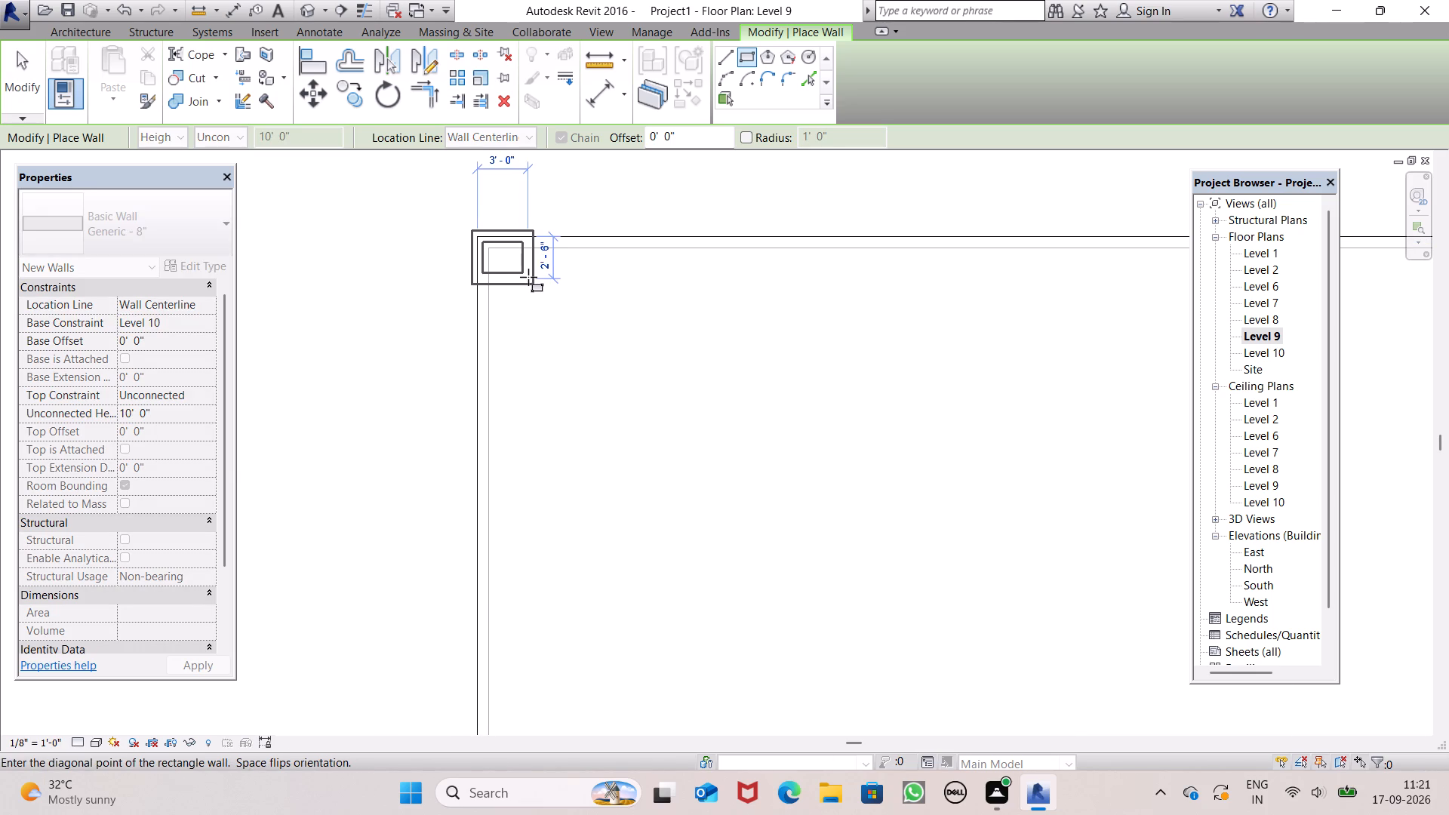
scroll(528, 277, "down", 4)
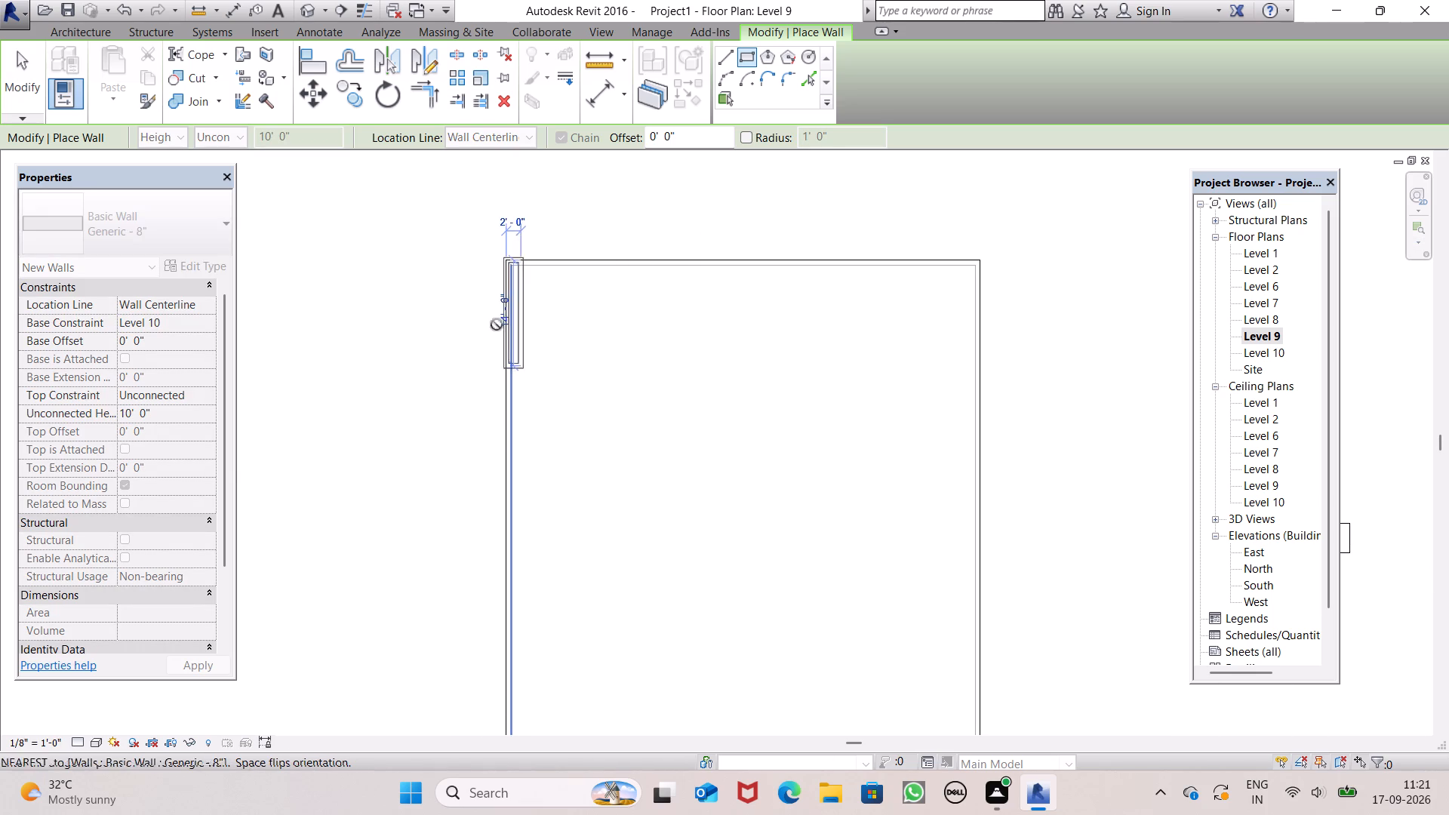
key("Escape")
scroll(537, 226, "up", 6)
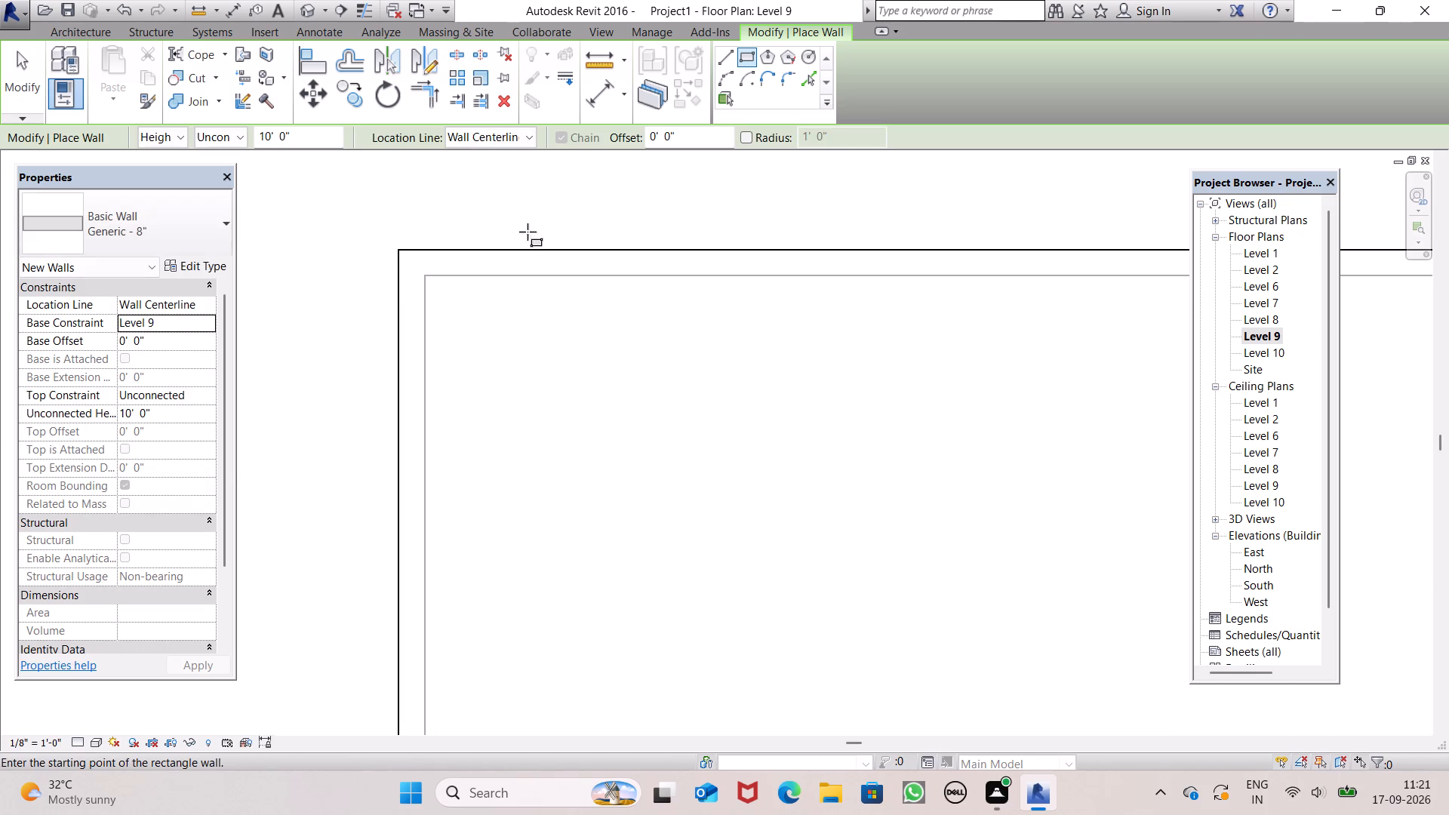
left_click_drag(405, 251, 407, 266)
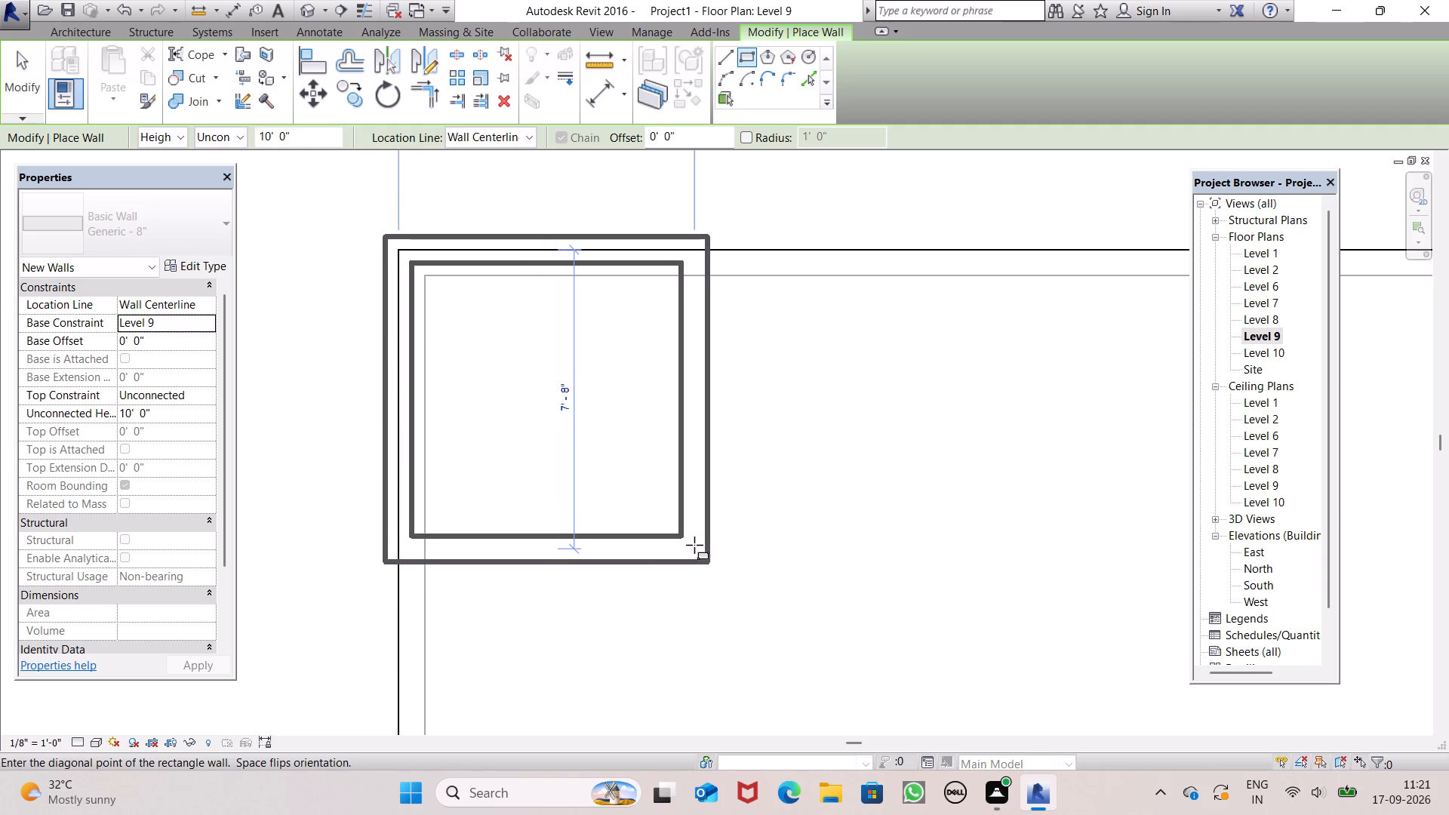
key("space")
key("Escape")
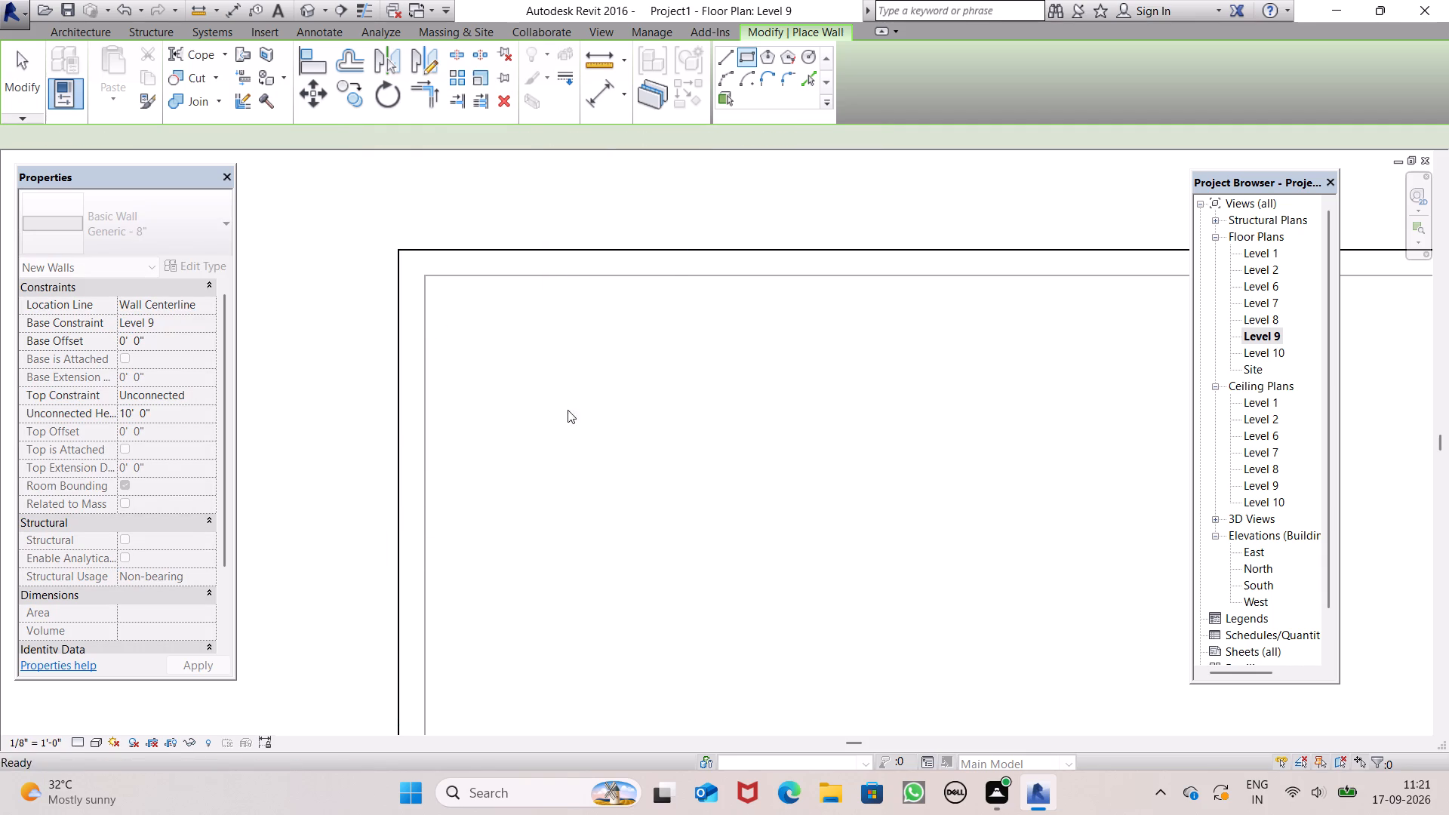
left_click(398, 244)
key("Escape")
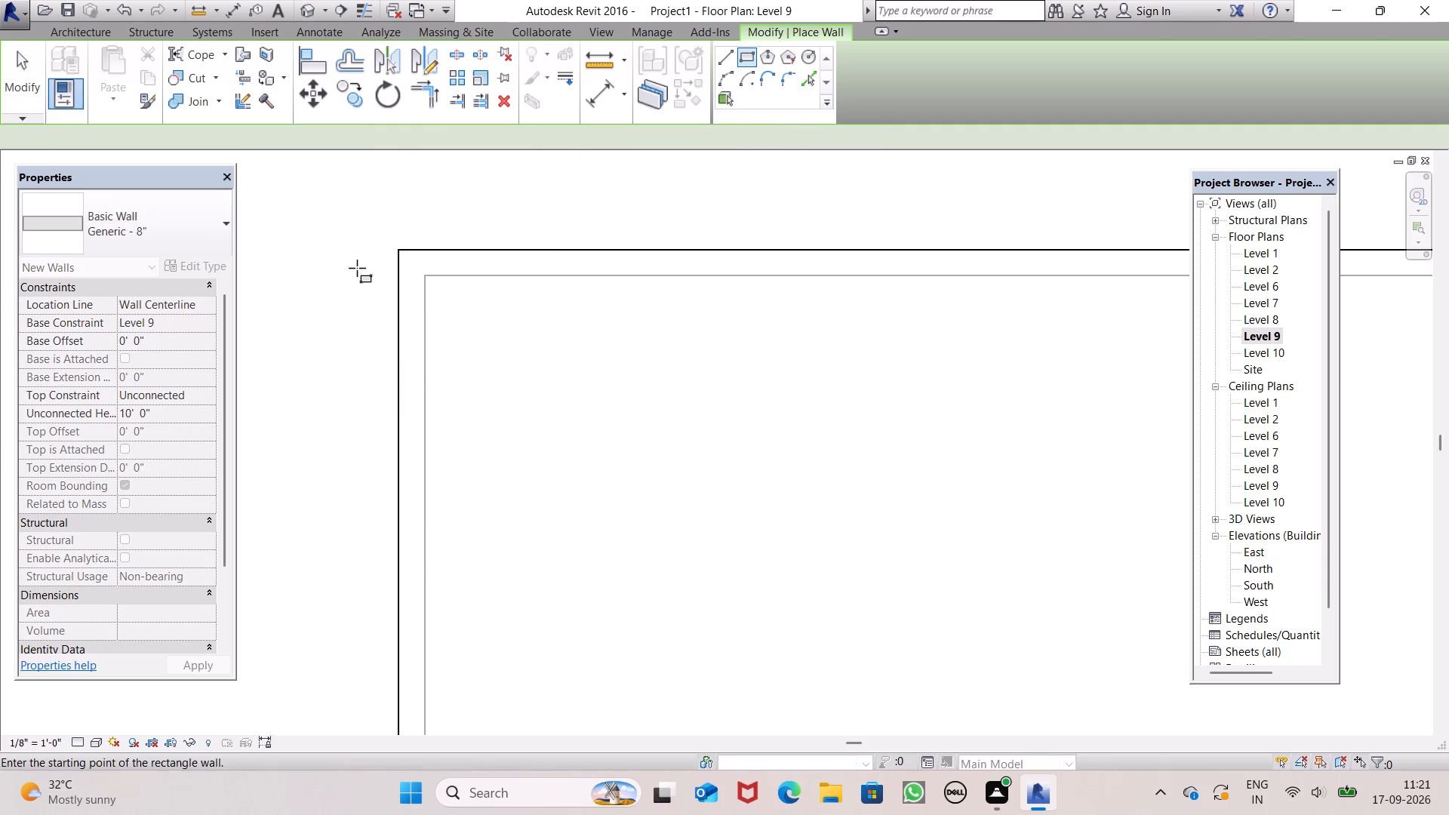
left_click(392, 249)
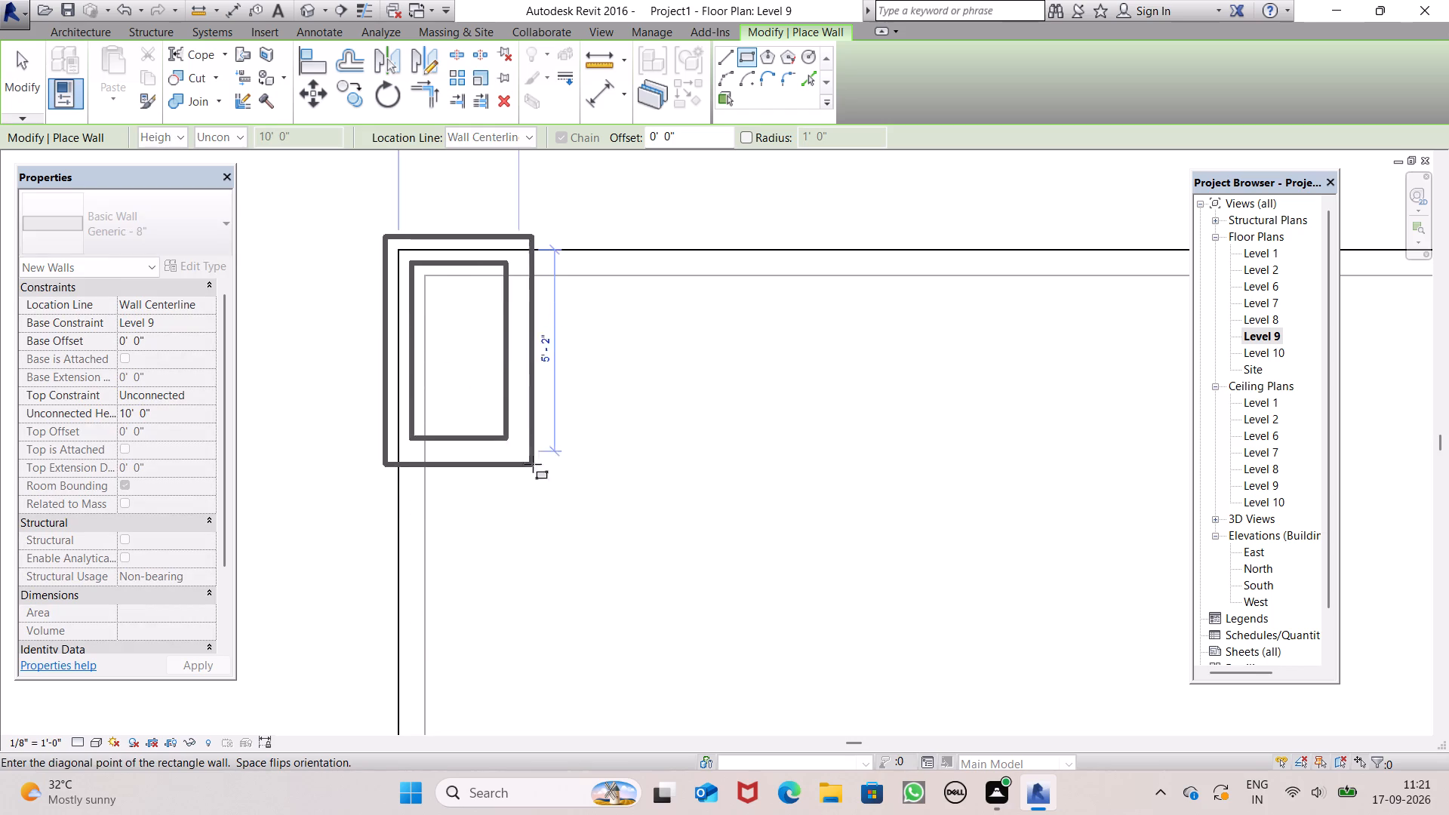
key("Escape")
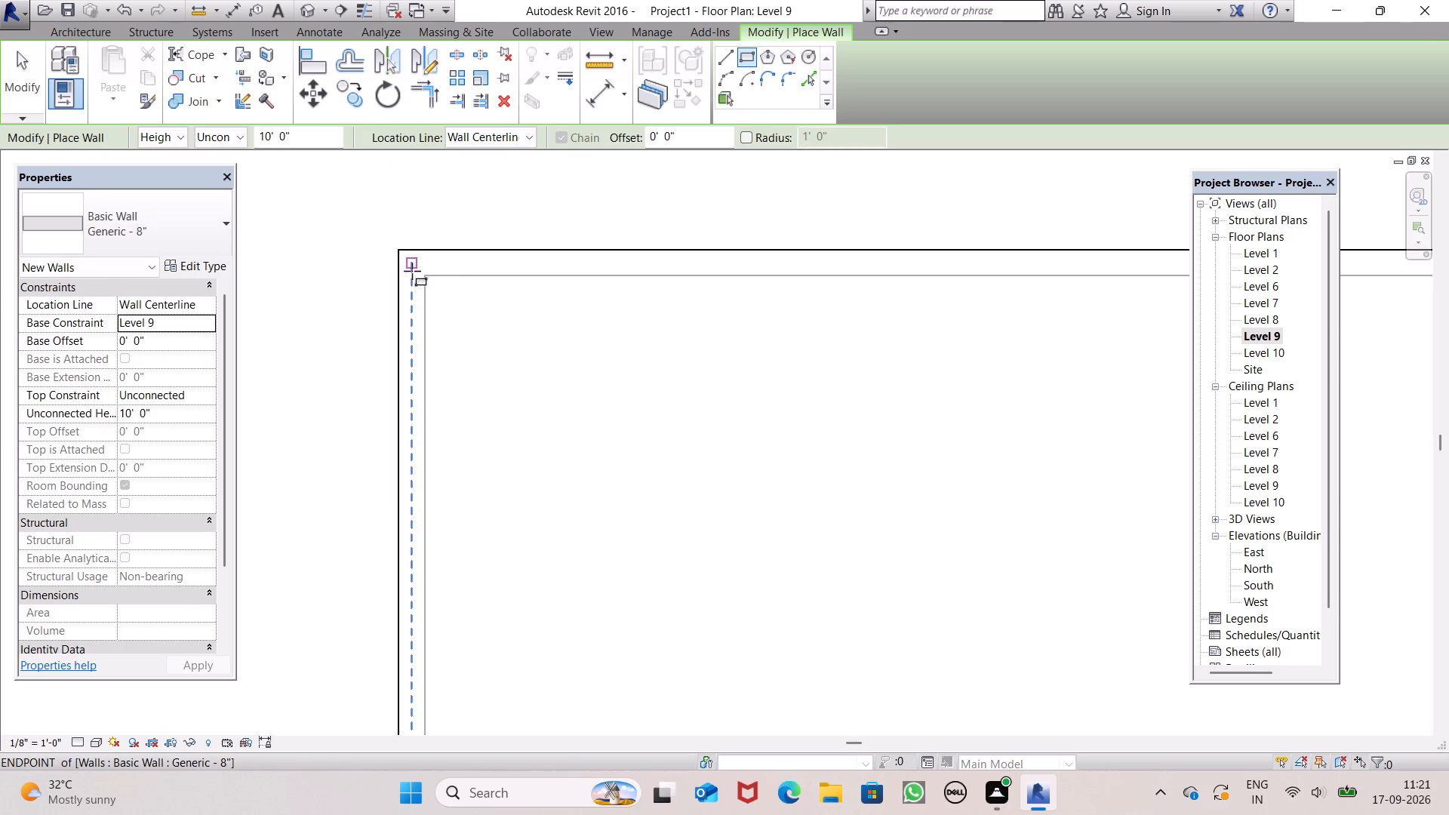
Draw the 10' high Generic - 8" walls based on Level 9 as a rectangle between opposite centreline corners of the walls below.
left_click(412, 271)
scroll(586, 445, "down", 5)
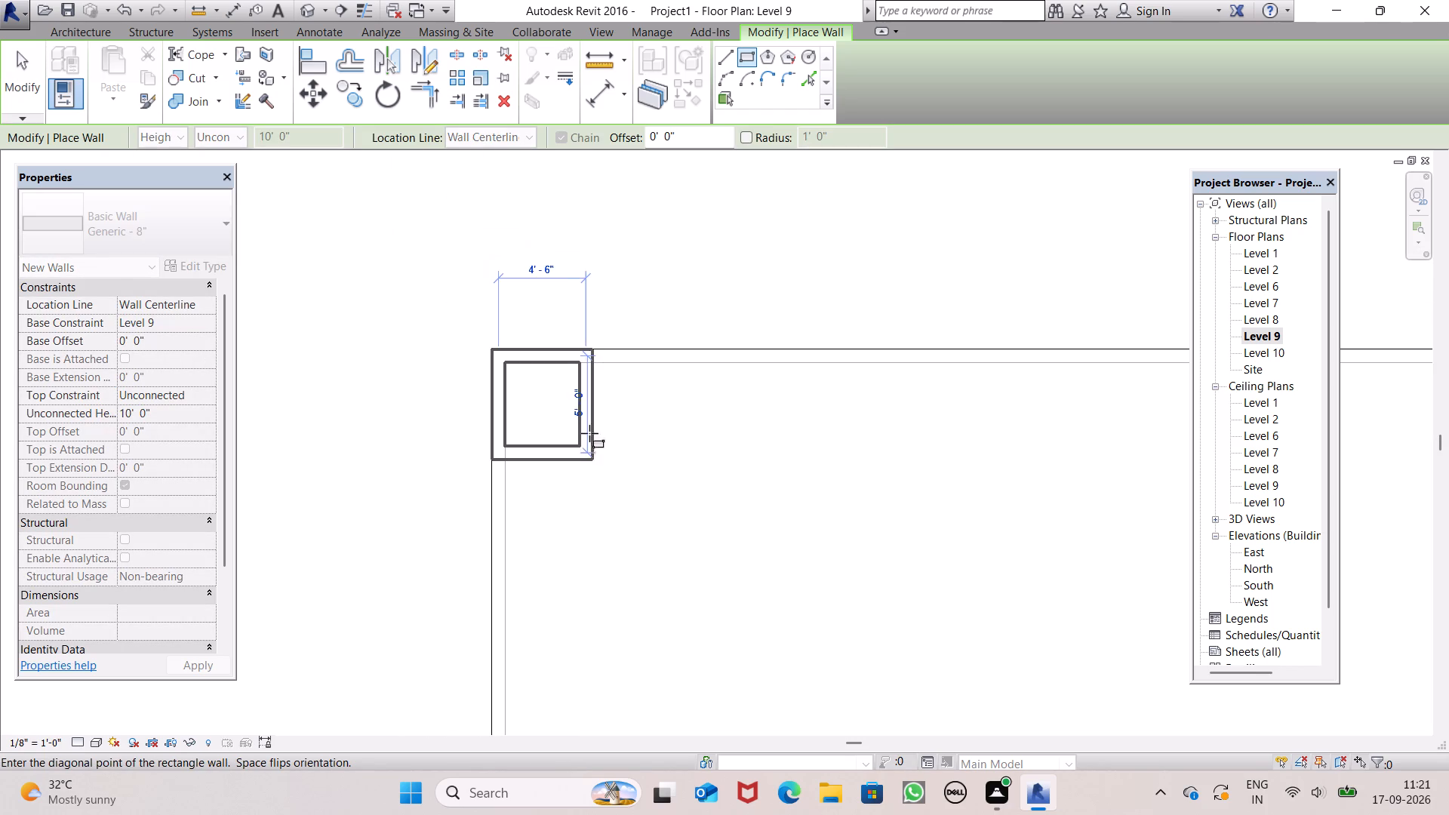
scroll(592, 403, "down", 6)
scroll(648, 454, "down", 5)
scroll(842, 469, "down", 6)
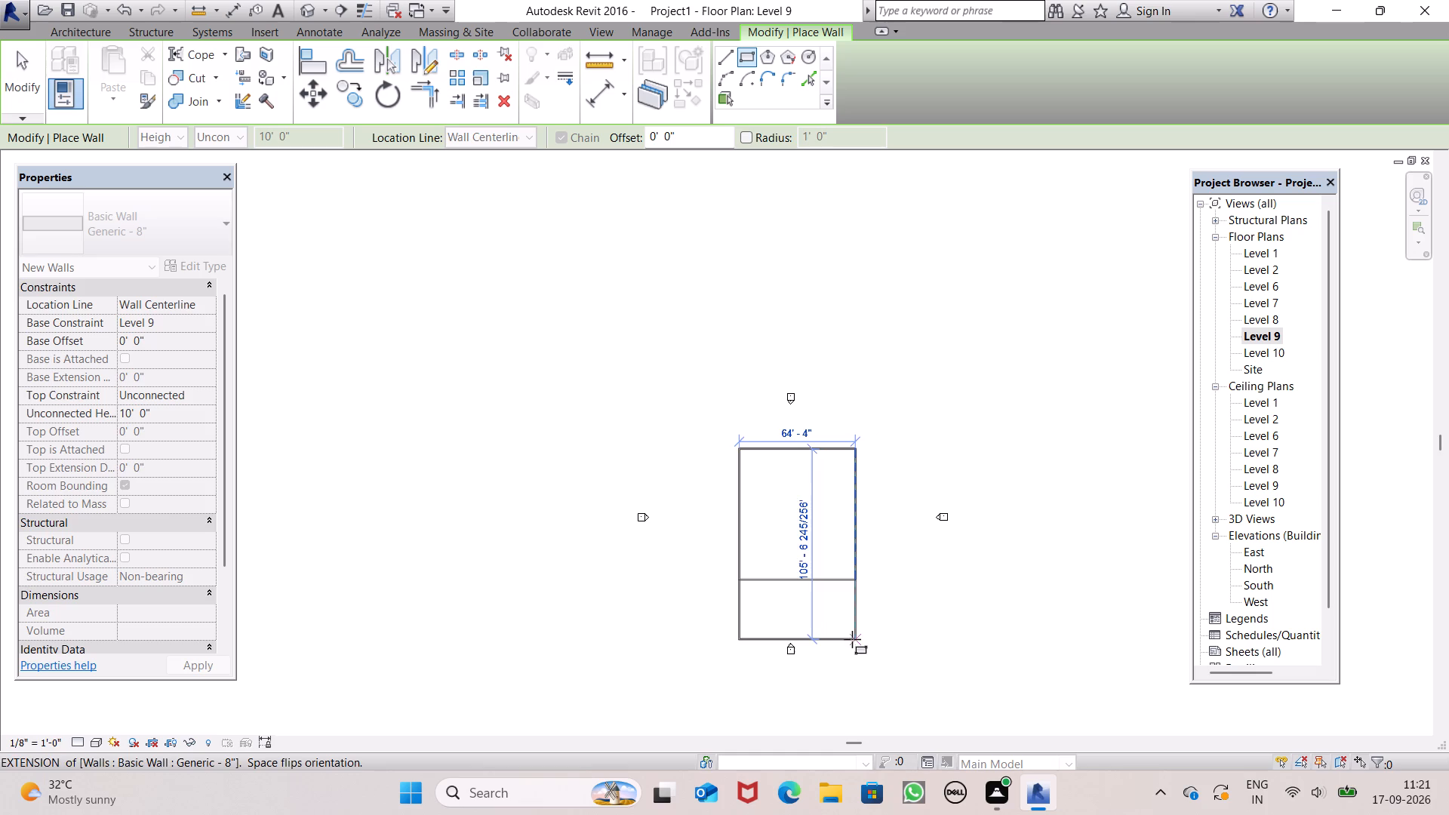
scroll(836, 631, "up", 6)
scroll(867, 498, "up", 7)
scroll(872, 583, "up", 2)
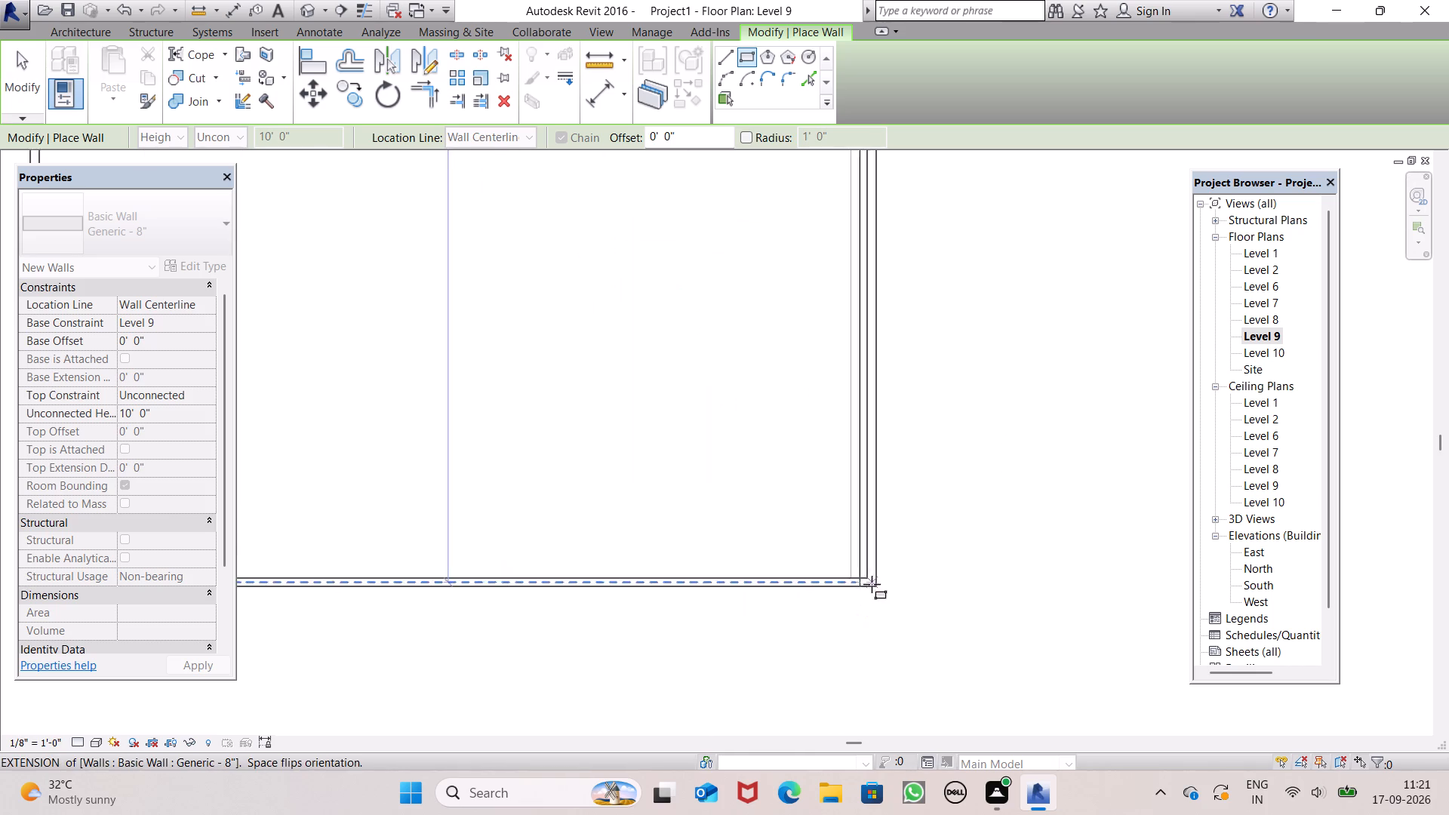
scroll(872, 584, "up", 13)
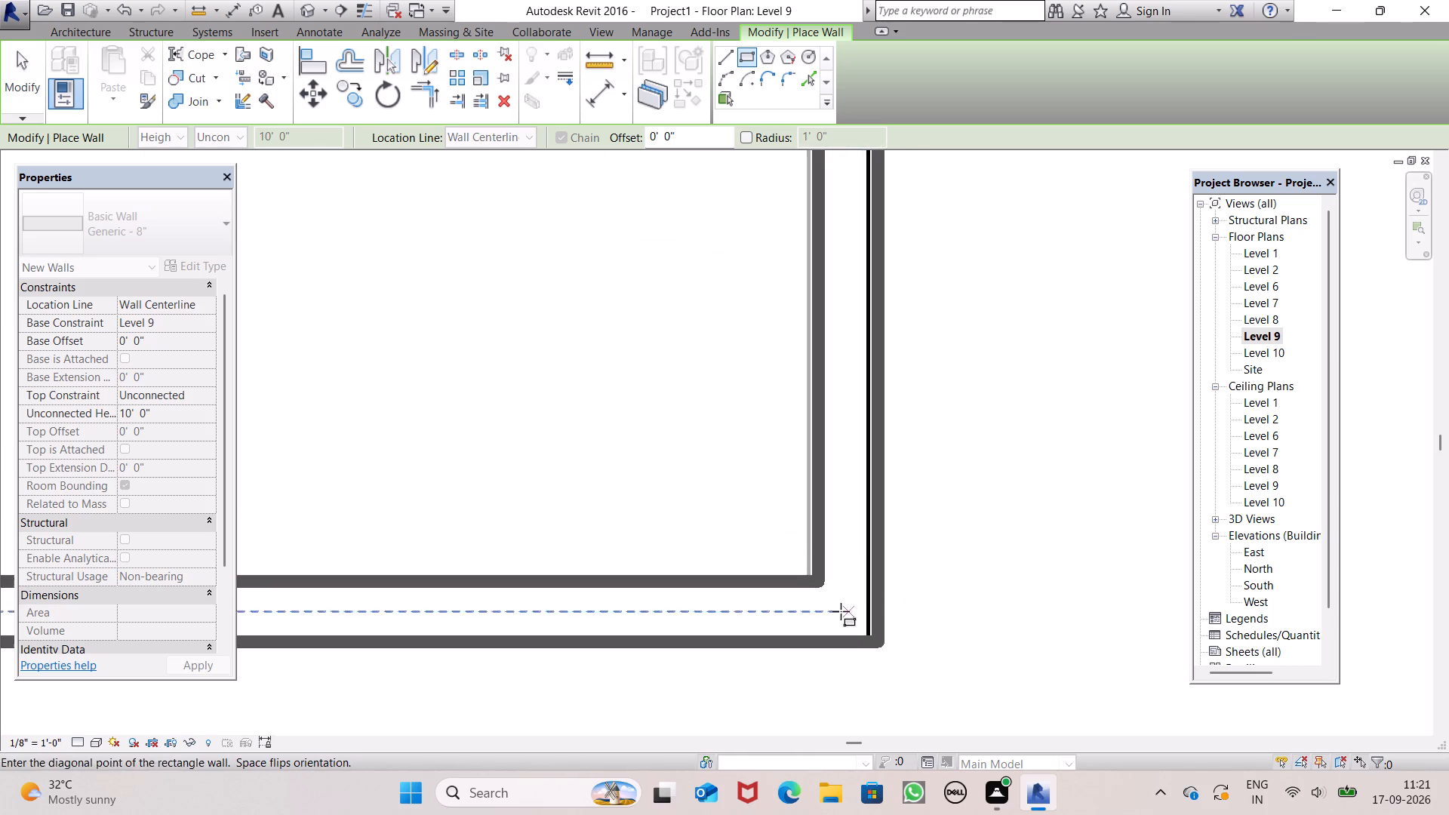
left_click(834, 617)
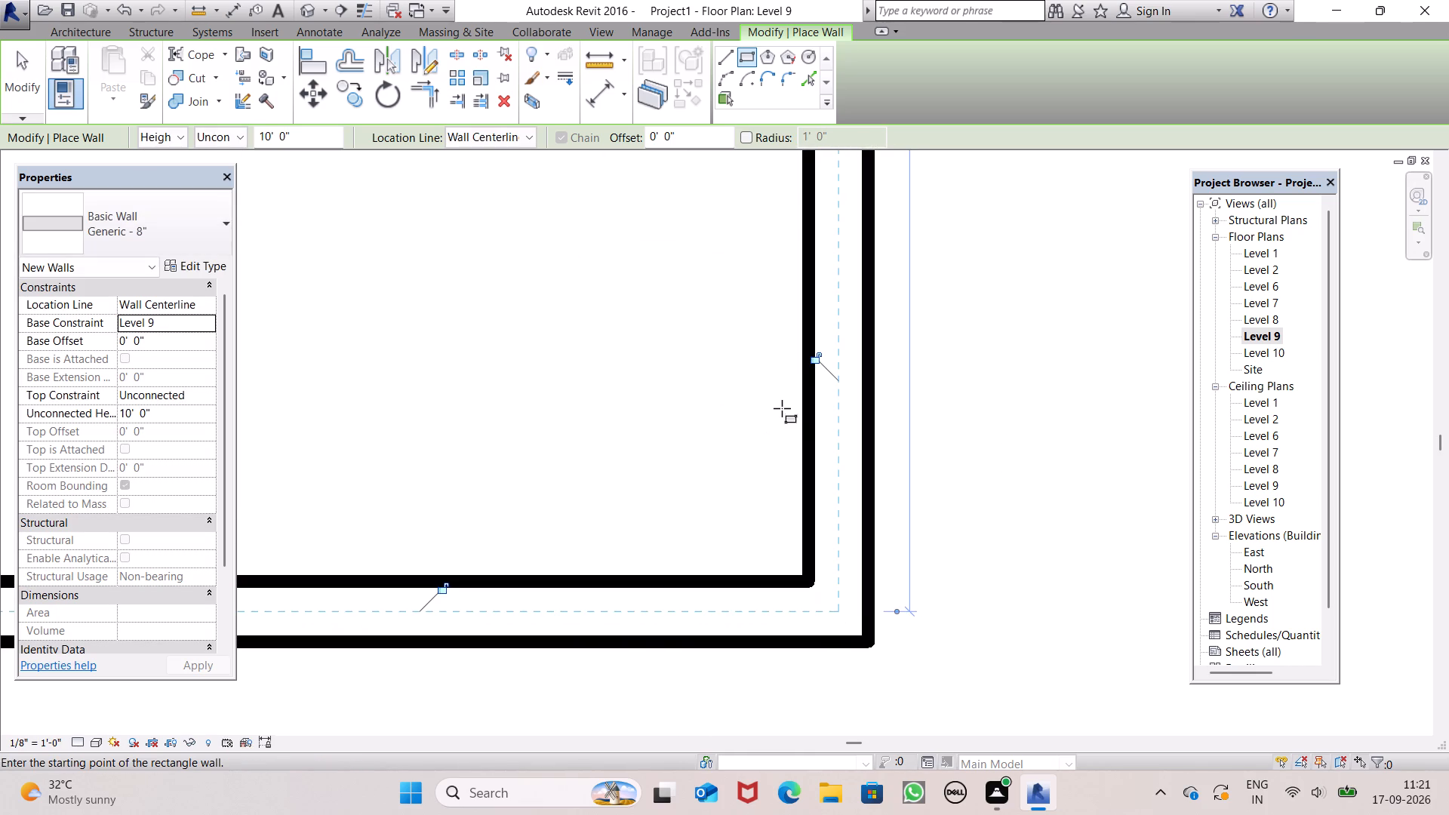
key("Escape")
key("Escape")
key("Escape")
scroll(780, 478, "down", 15)
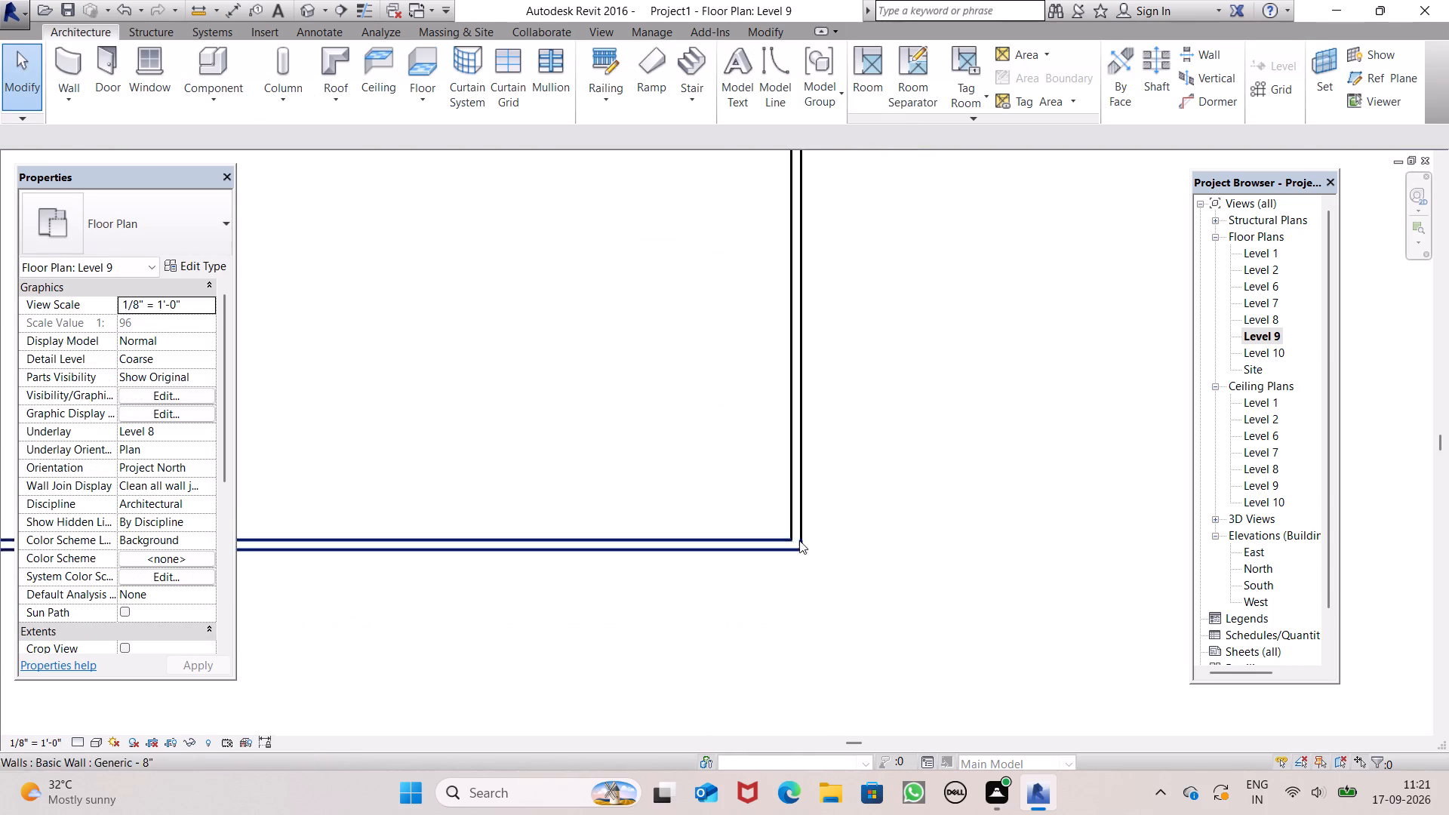
key("space")
left_click(909, 494)
scroll(915, 480, "down", 6)
scroll(985, 350, "down", 5)
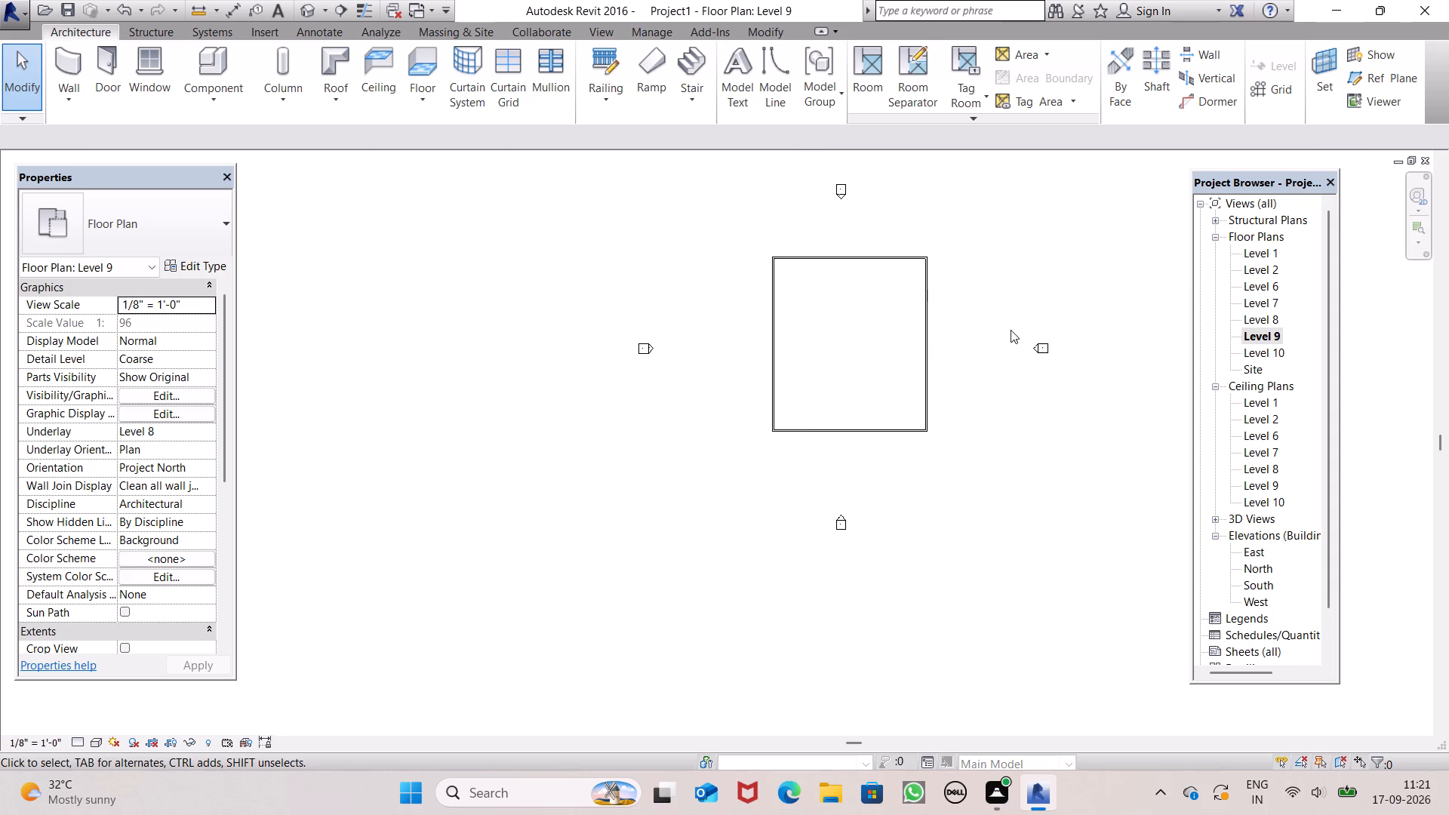
scroll(935, 398, "down", 6)
scroll(931, 329, "up", 5)
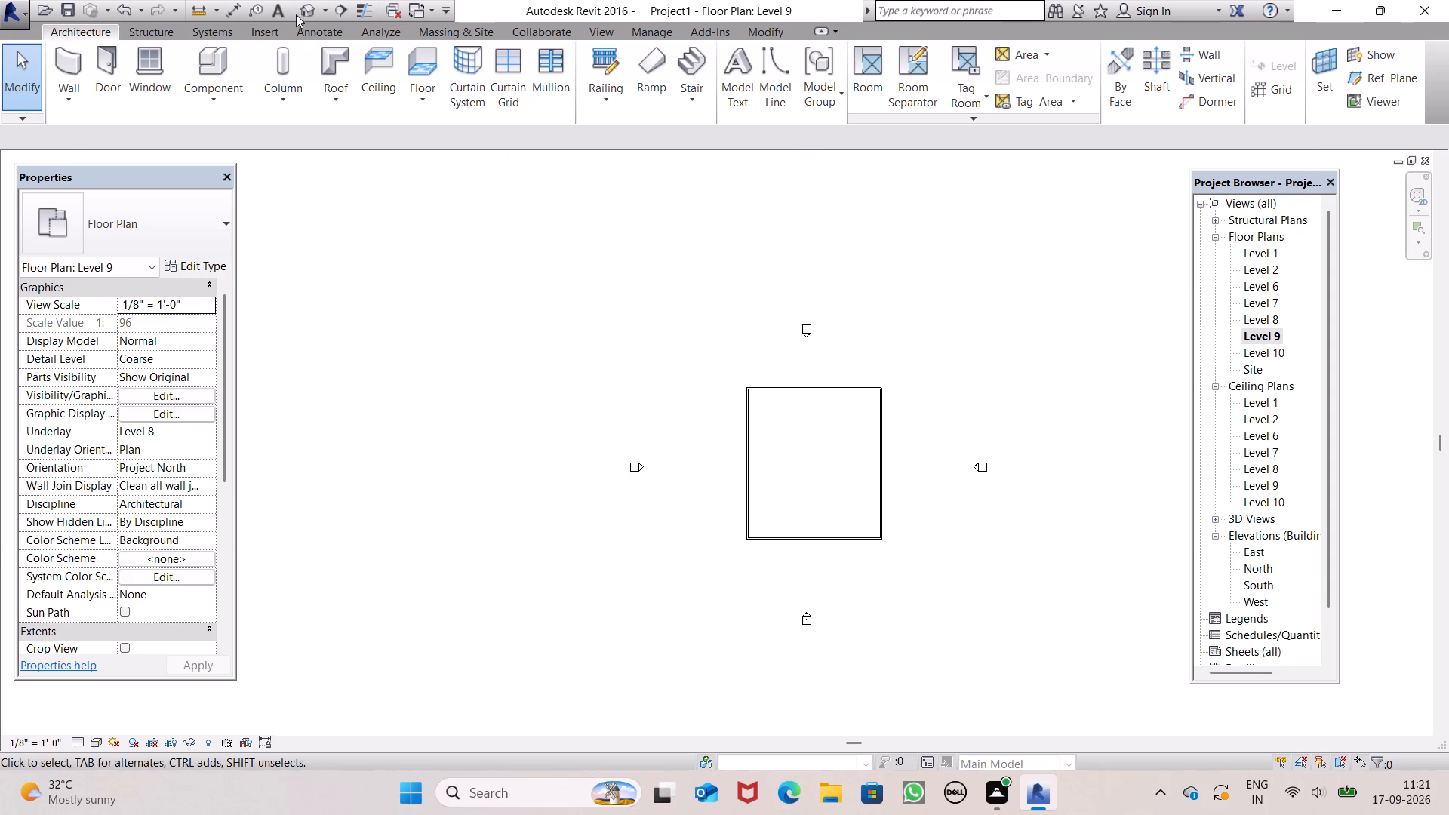
Examine the new Level 9 walls against the storeys below in the 3D view and on the Level 10 plan.
left_click(300, 7)
scroll(806, 383, "down", 5)
scroll(815, 252, "up", 3)
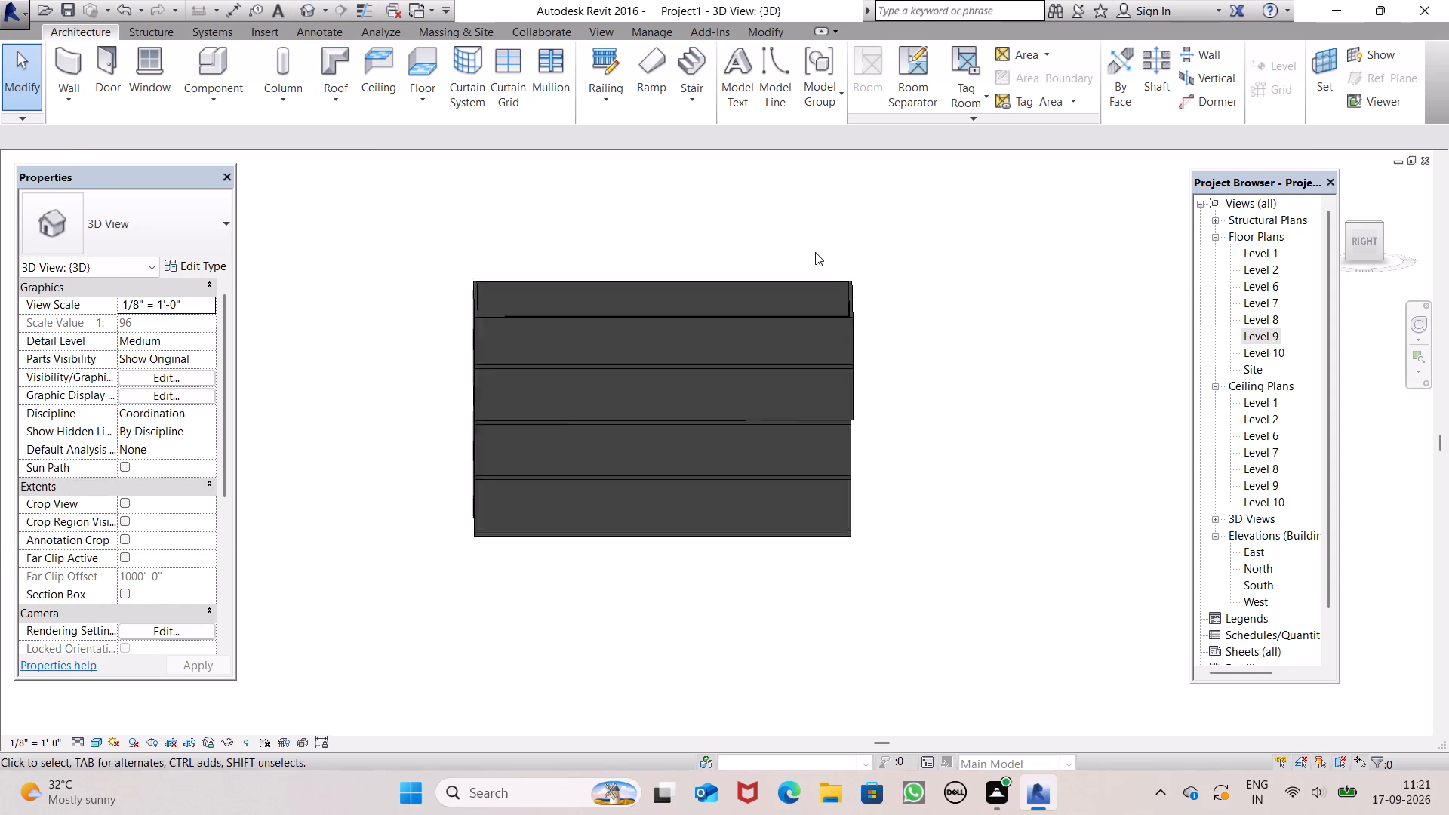
scroll(815, 252, "up", 3)
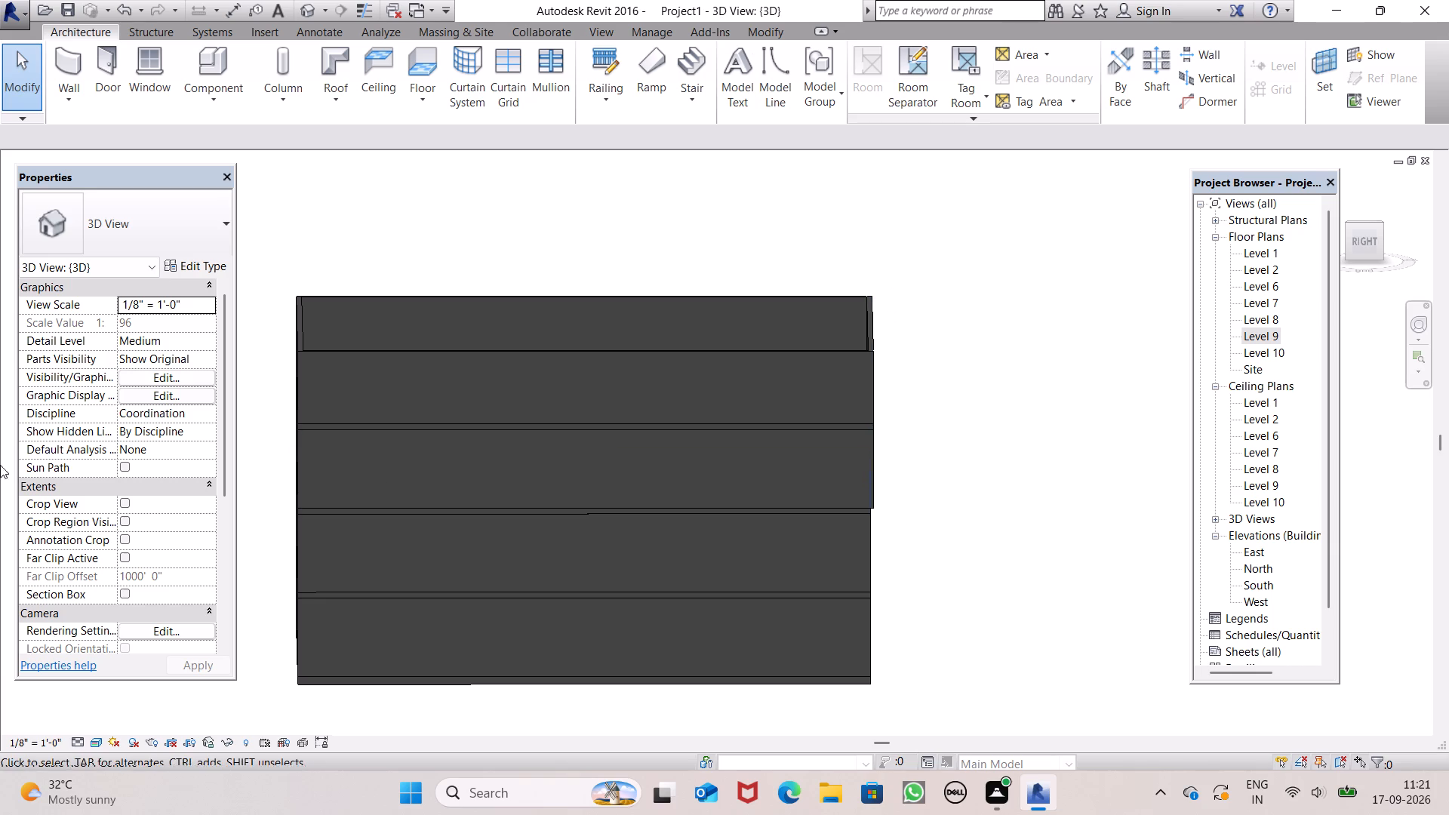
scroll(491, 348, "down", 1)
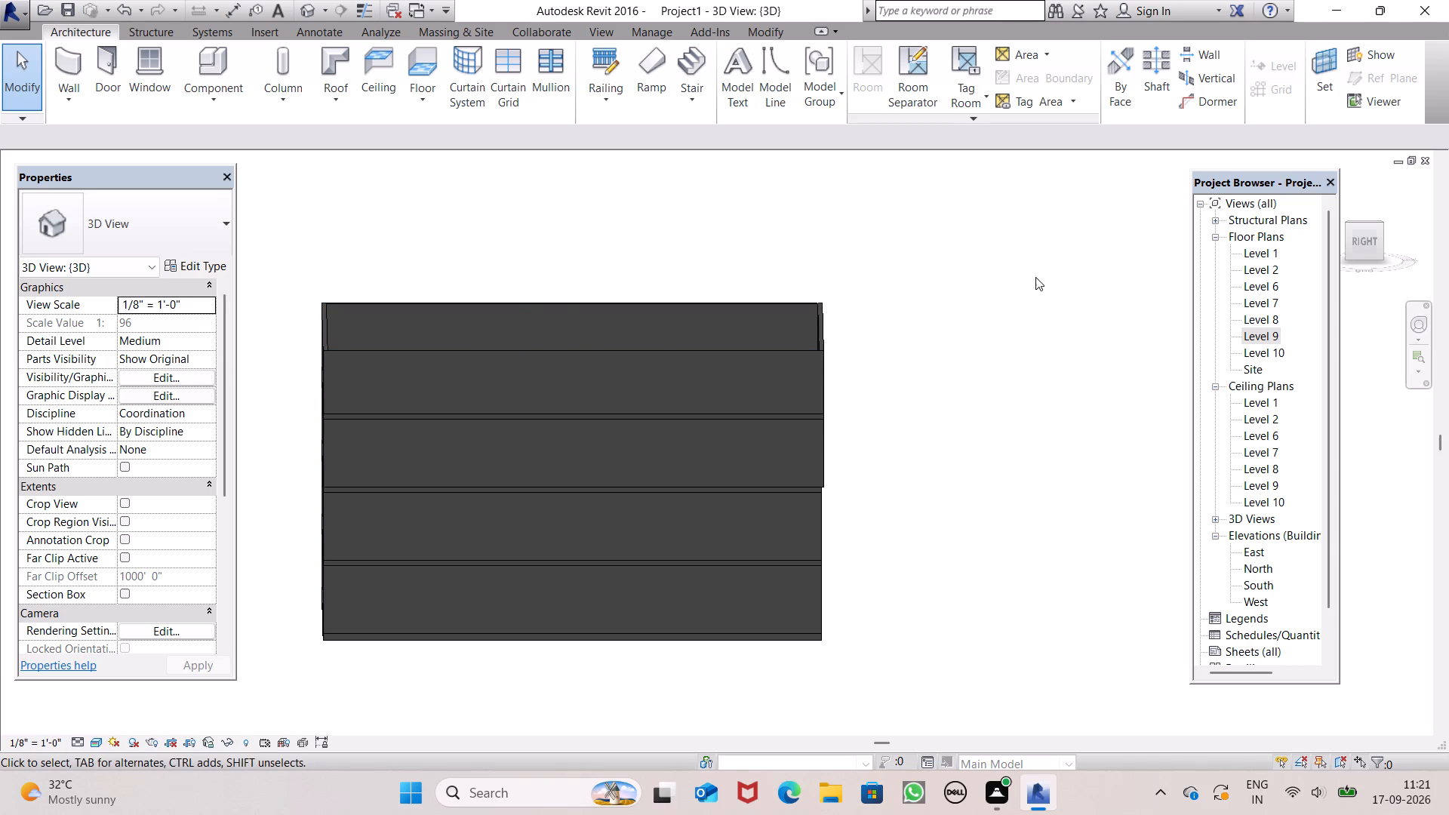
double_click(1263, 350)
scroll(1026, 324, "up", 1)
scroll(1026, 324, "down", 1)
scroll(1026, 324, "up", 4)
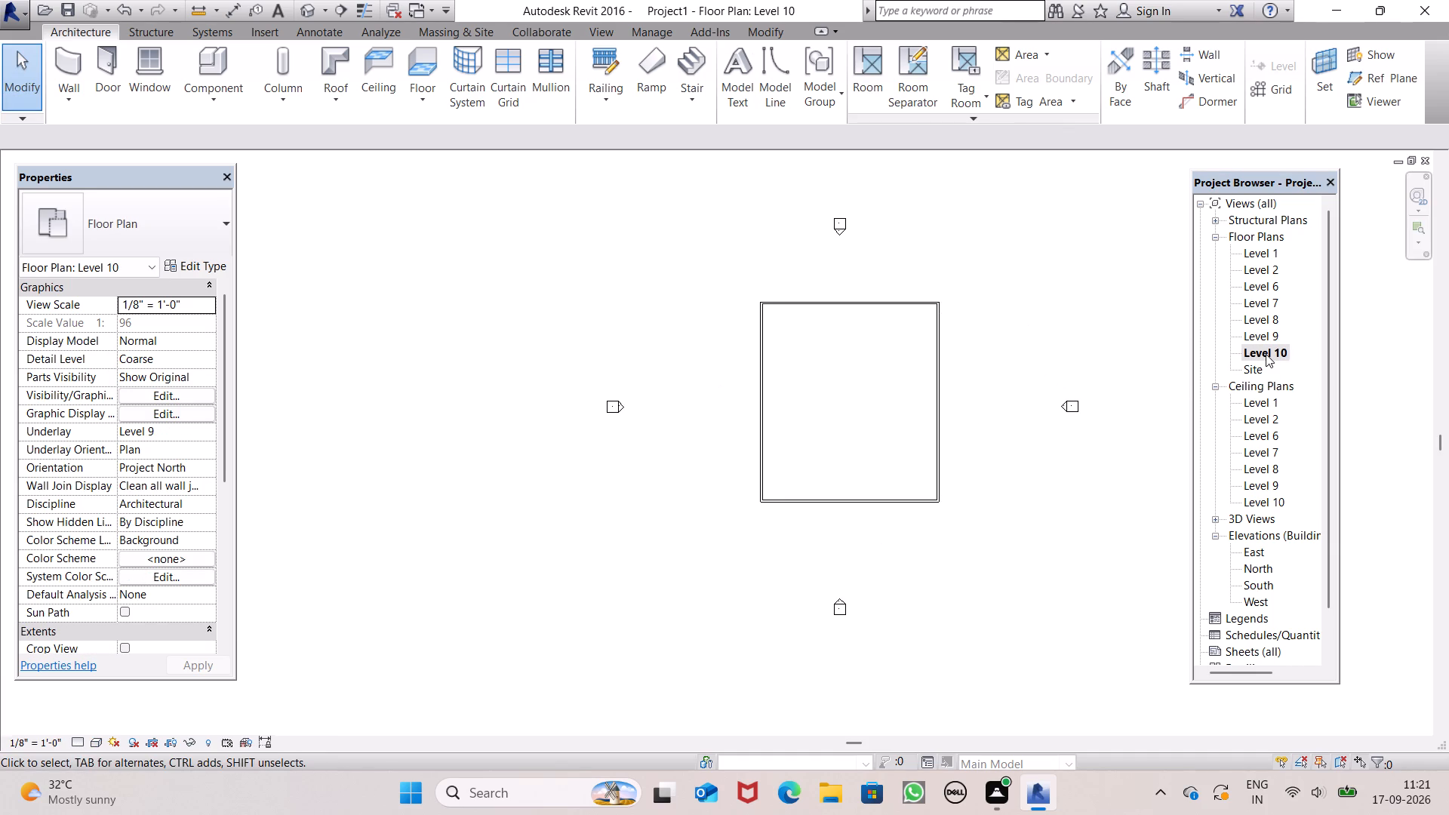
left_click(1266, 354)
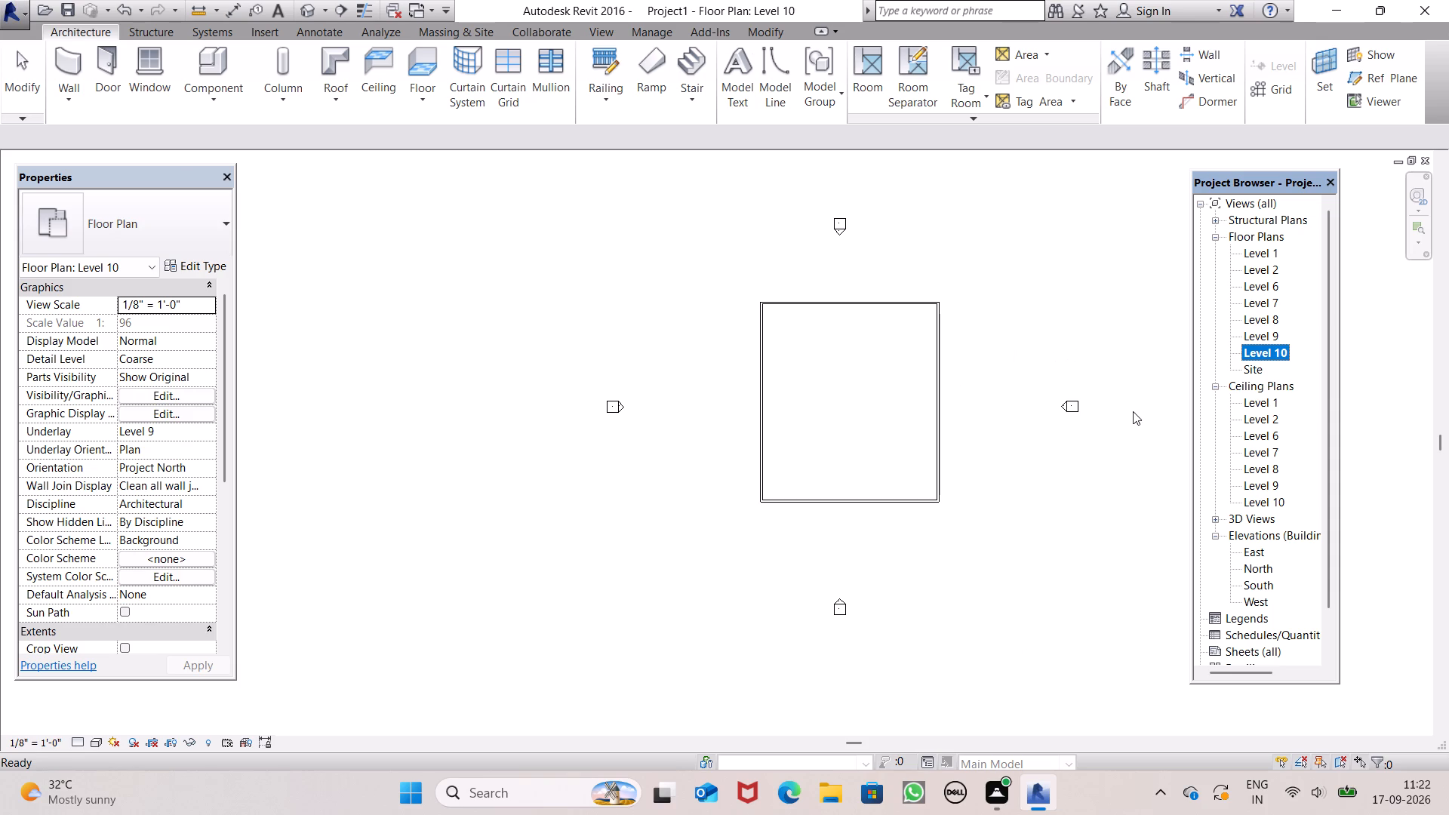
scroll(1133, 411, "up", 2)
On the East elevation, create a level with its plan view at a 10' offset above Level 10 by picking its line.
left_click(1252, 545)
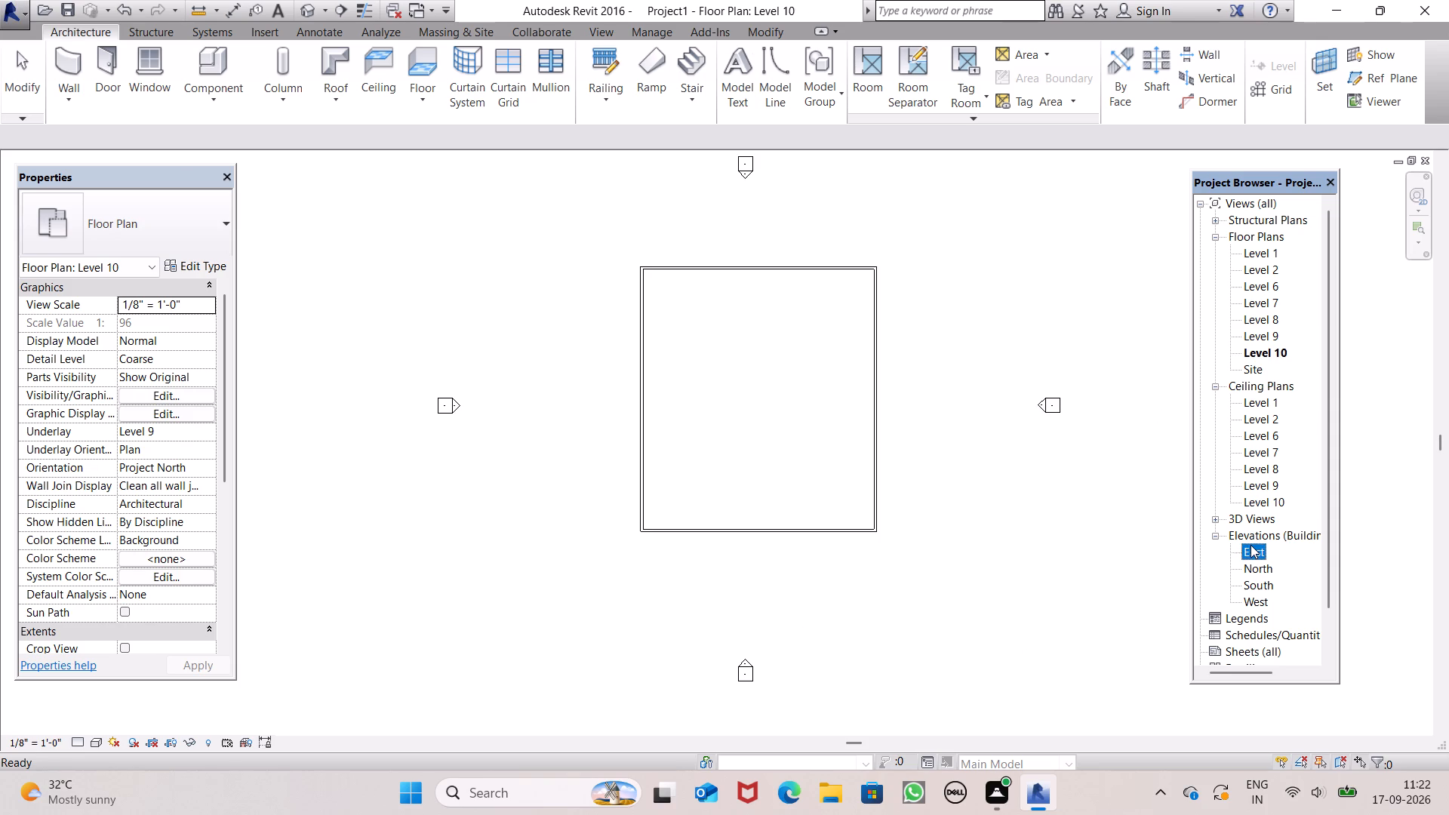
left_click(1248, 545)
scroll(812, 214, "up", 2)
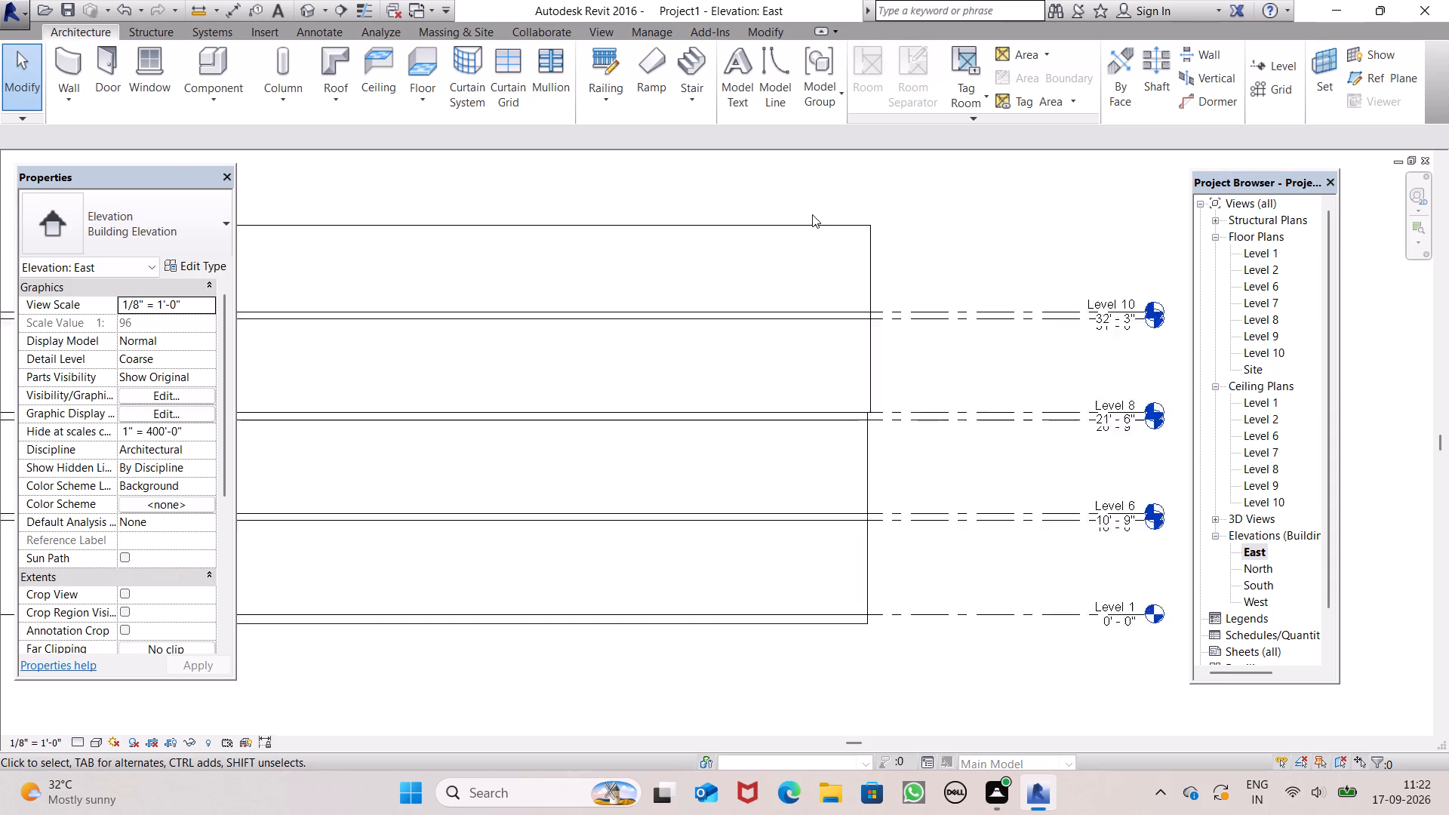
scroll(812, 214, "up", 1)
scroll(1035, 330, "down", 7)
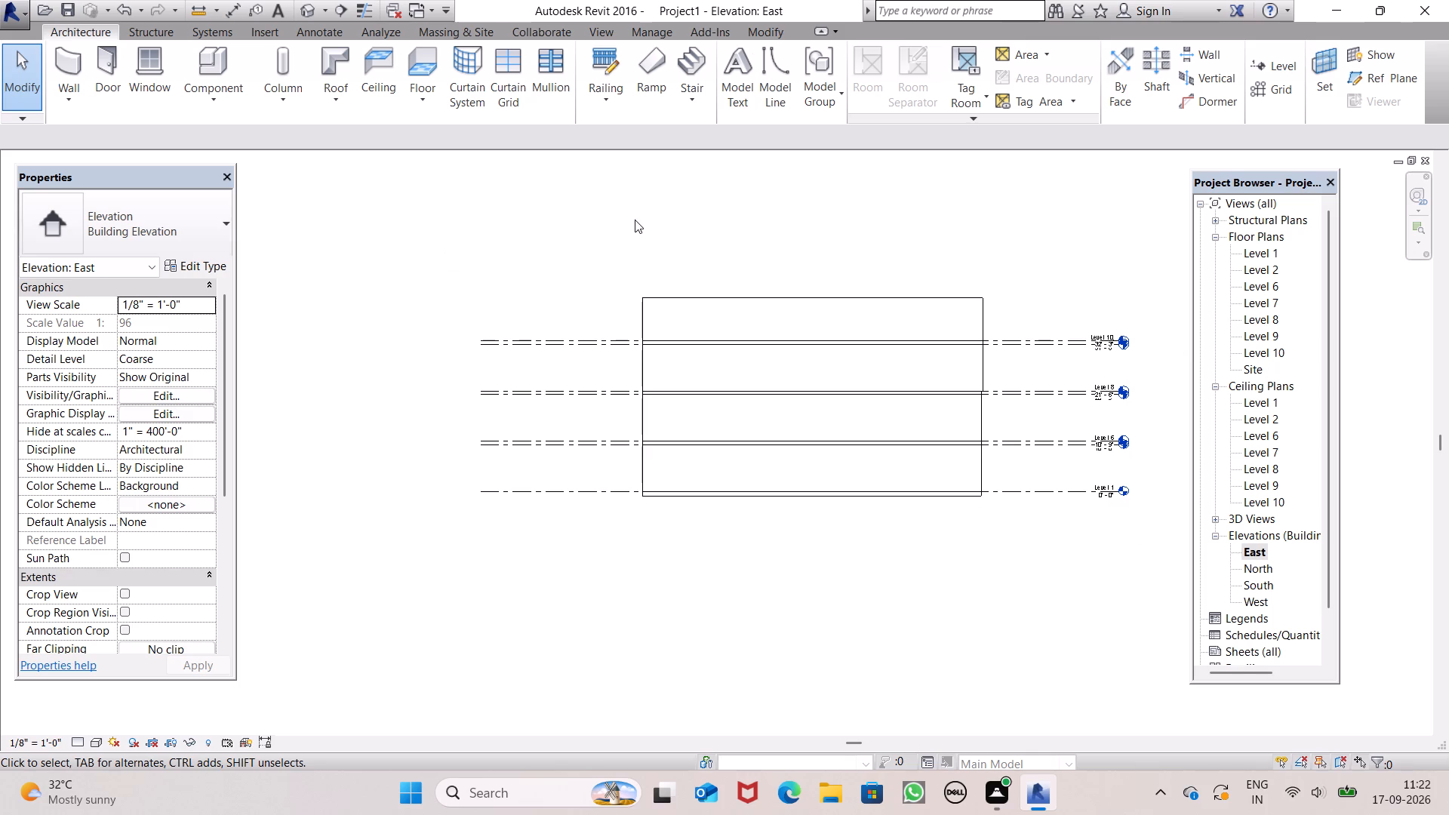
scroll(635, 220, "up", 6)
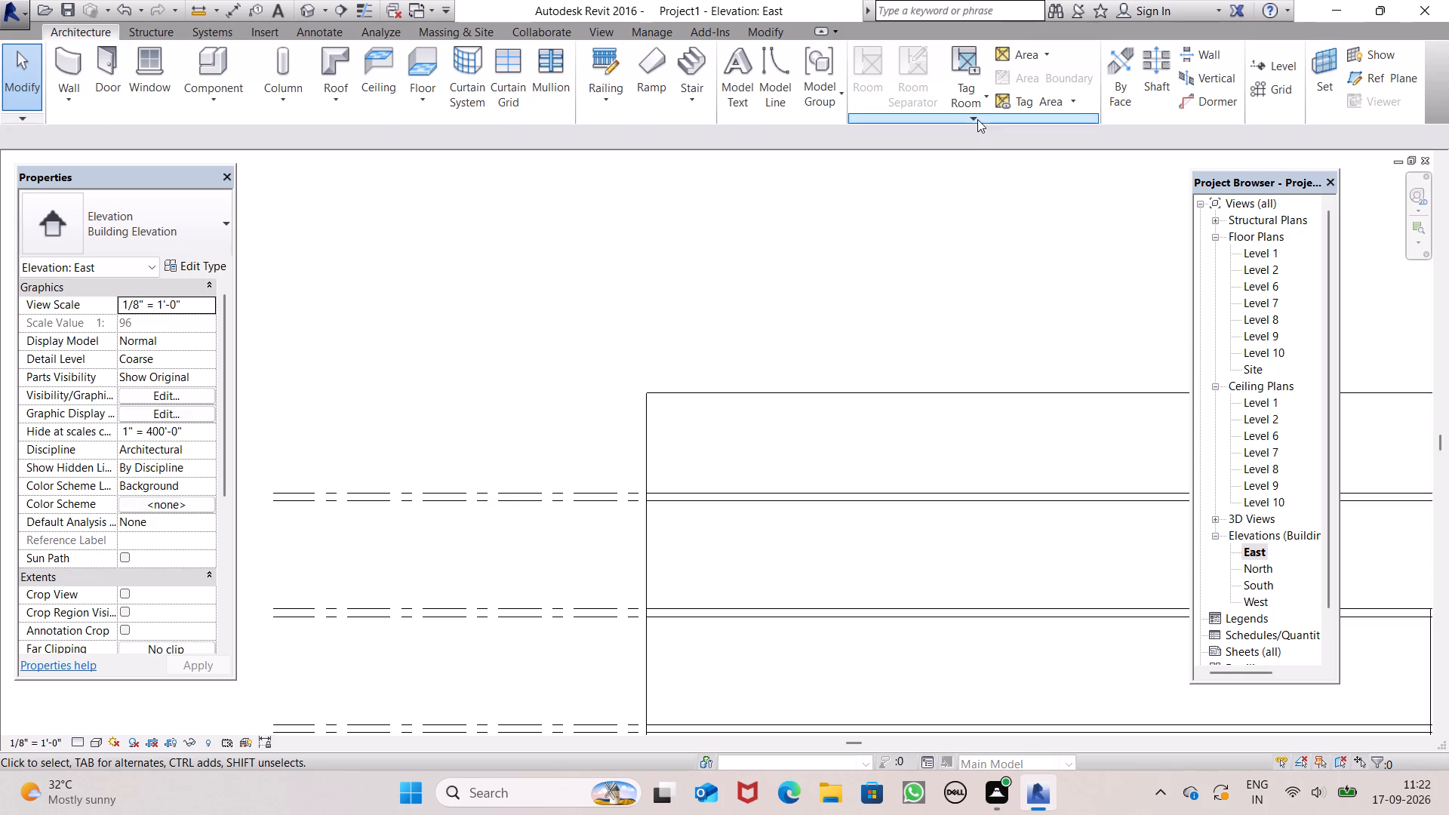
left_click(1284, 62)
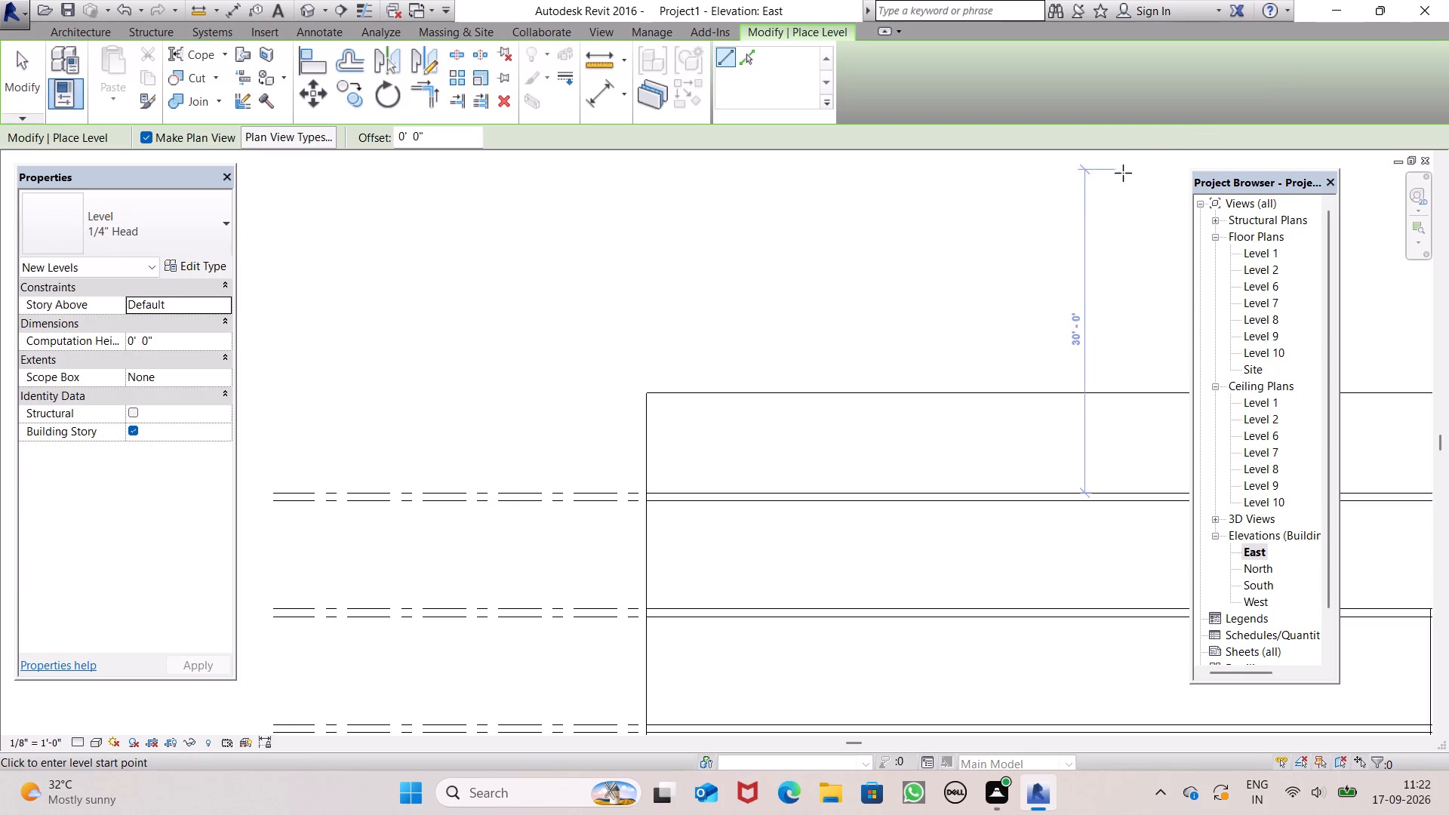
left_click(745, 58)
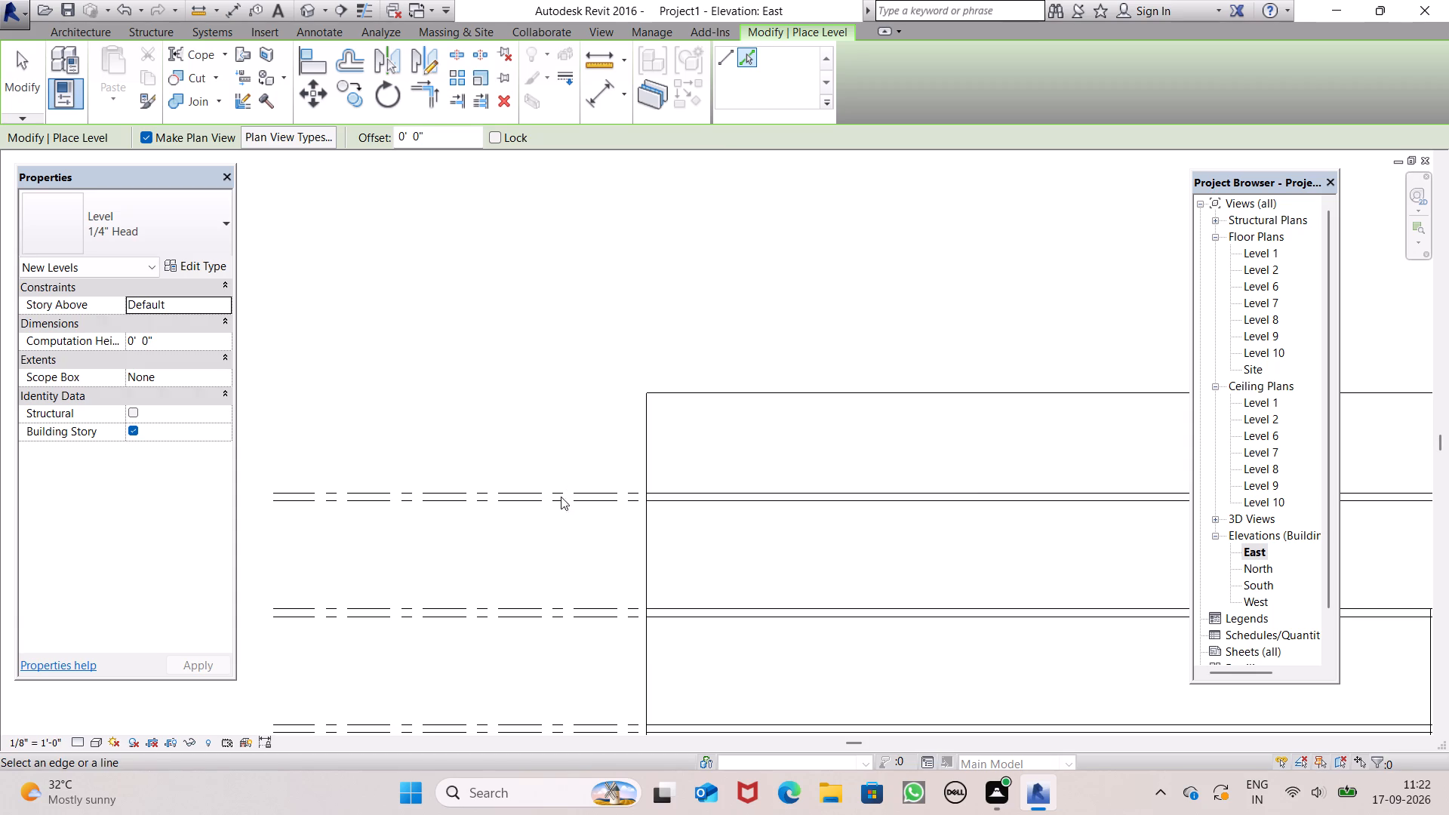
left_click(396, 132)
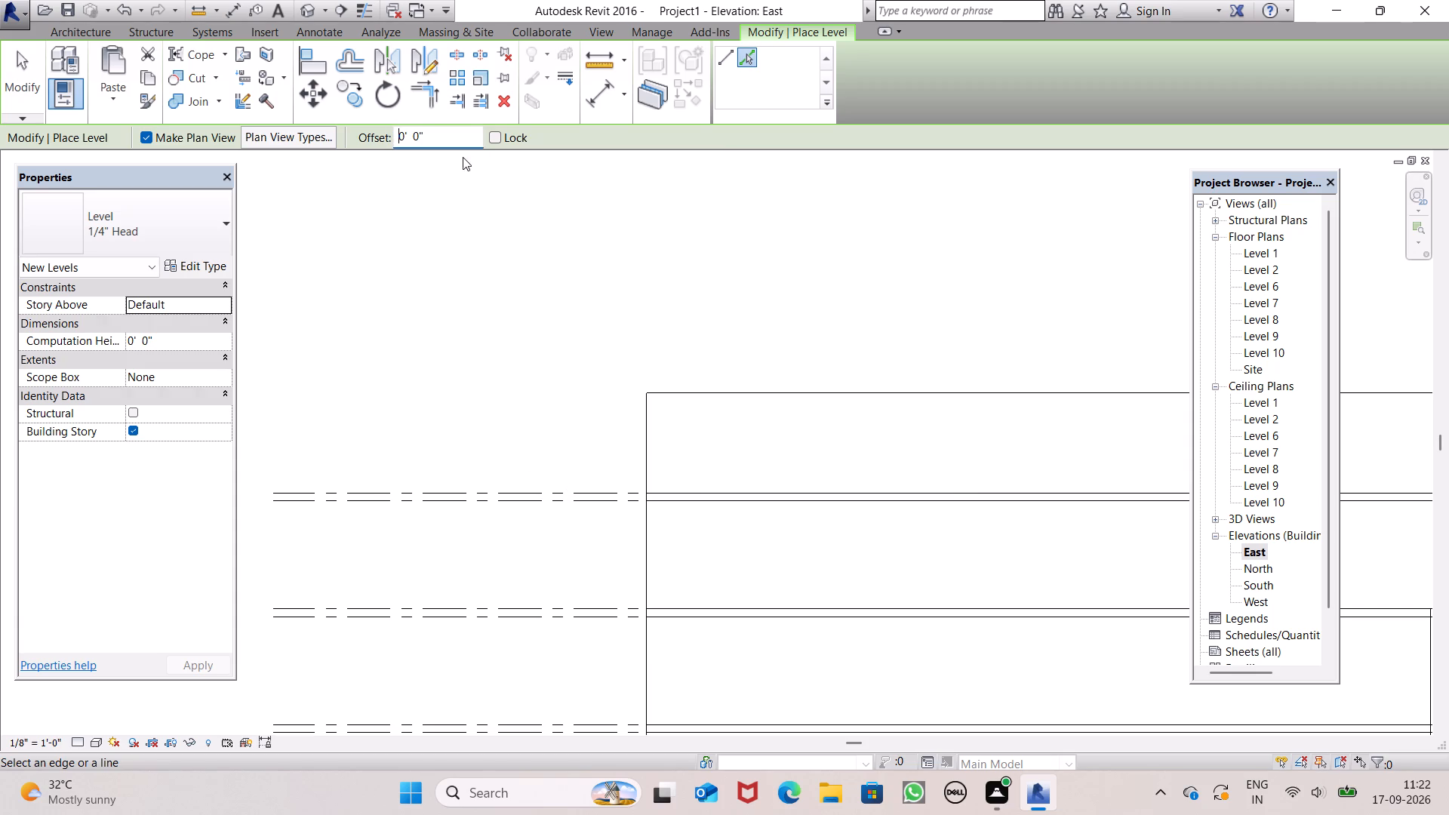
key("1")
key("Return")
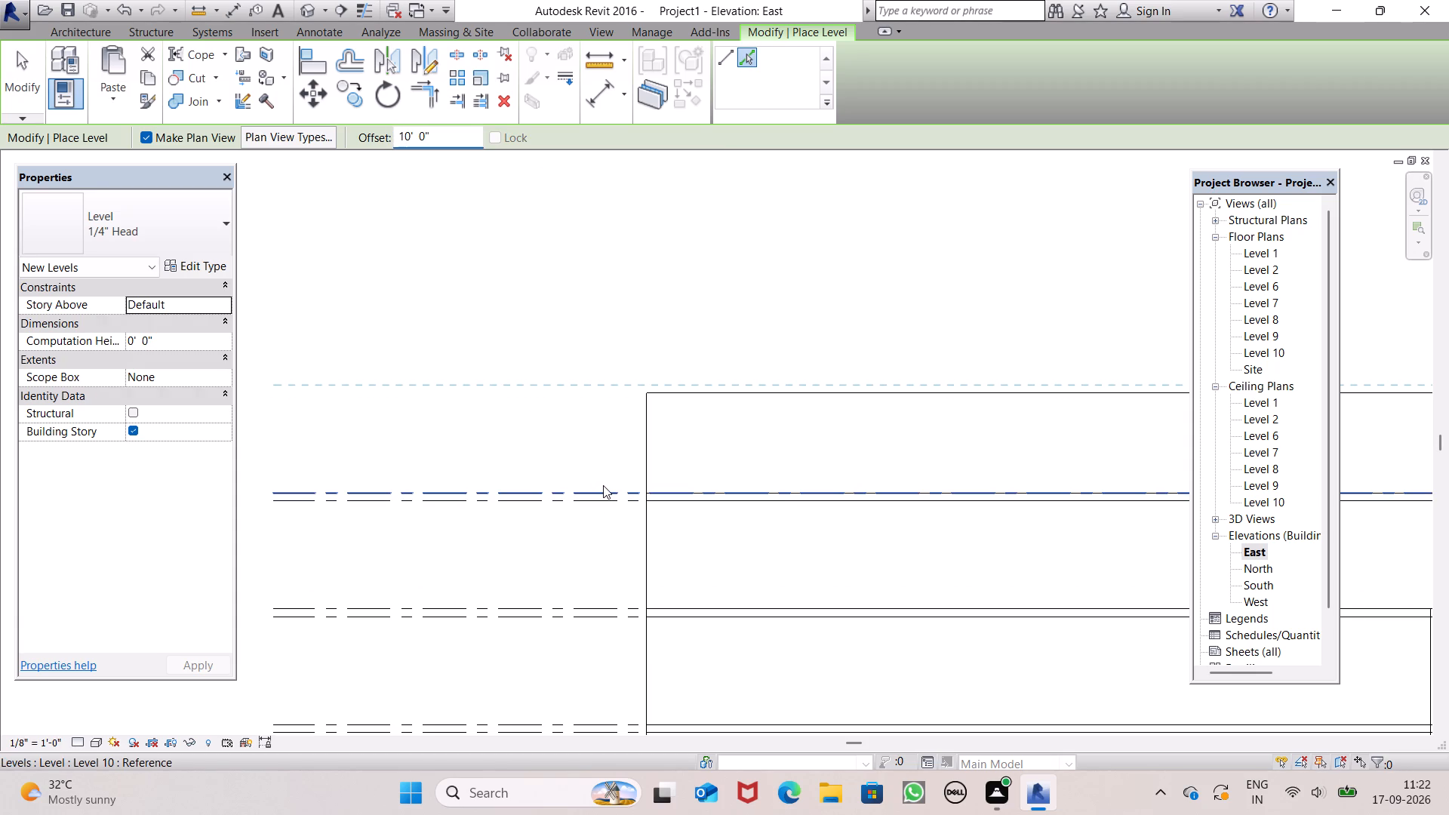
left_click(603, 485)
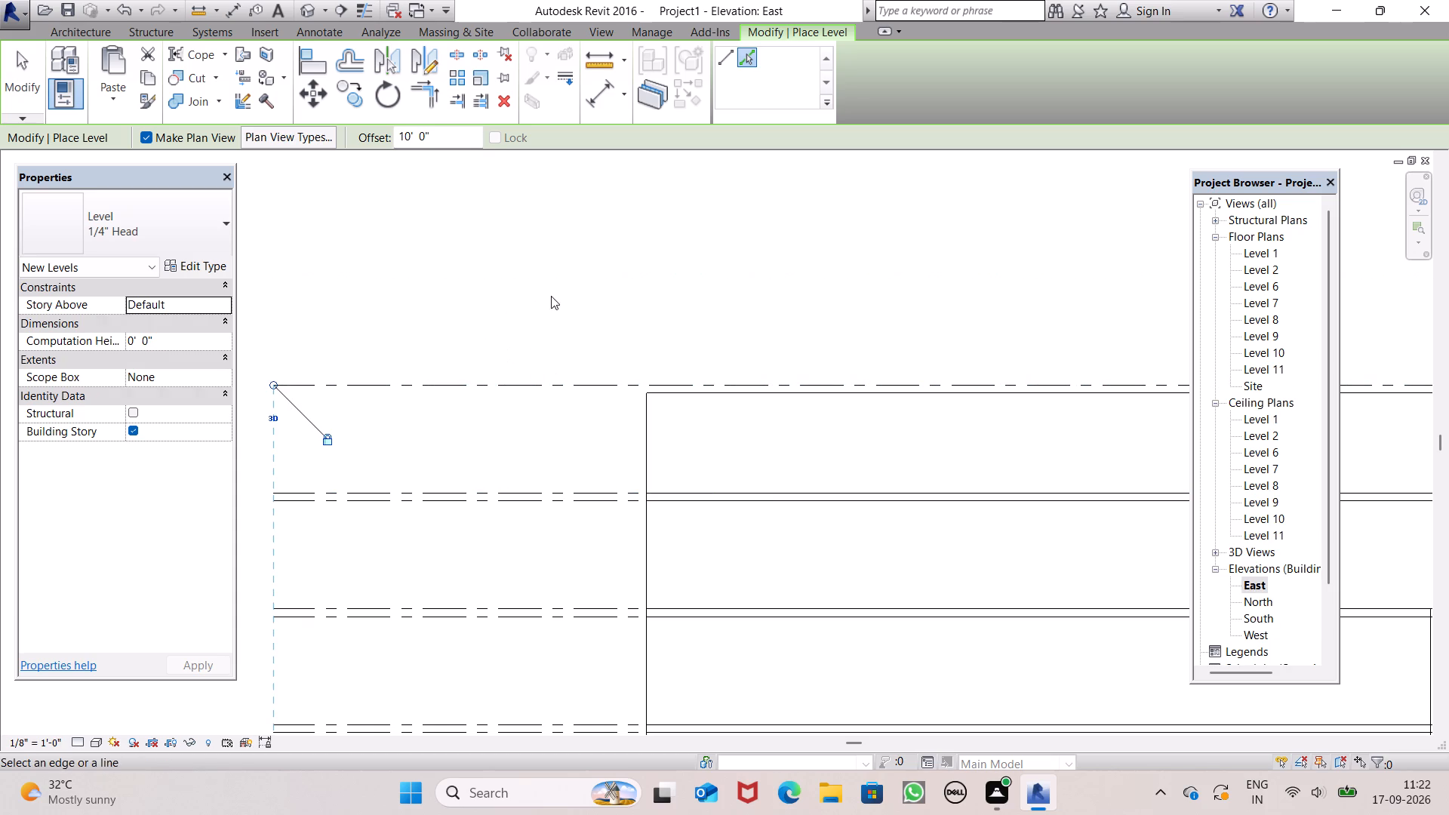
key("space")
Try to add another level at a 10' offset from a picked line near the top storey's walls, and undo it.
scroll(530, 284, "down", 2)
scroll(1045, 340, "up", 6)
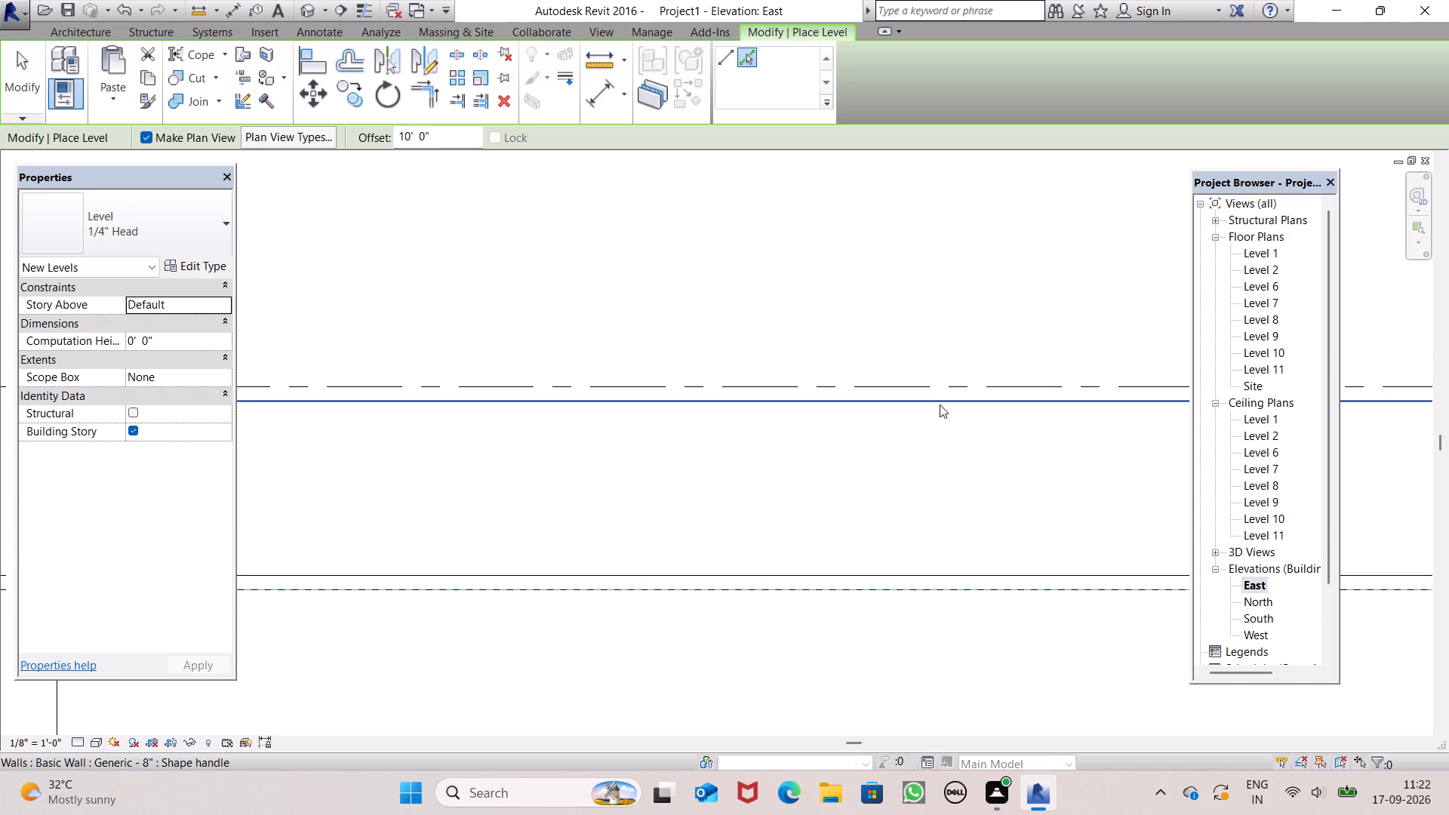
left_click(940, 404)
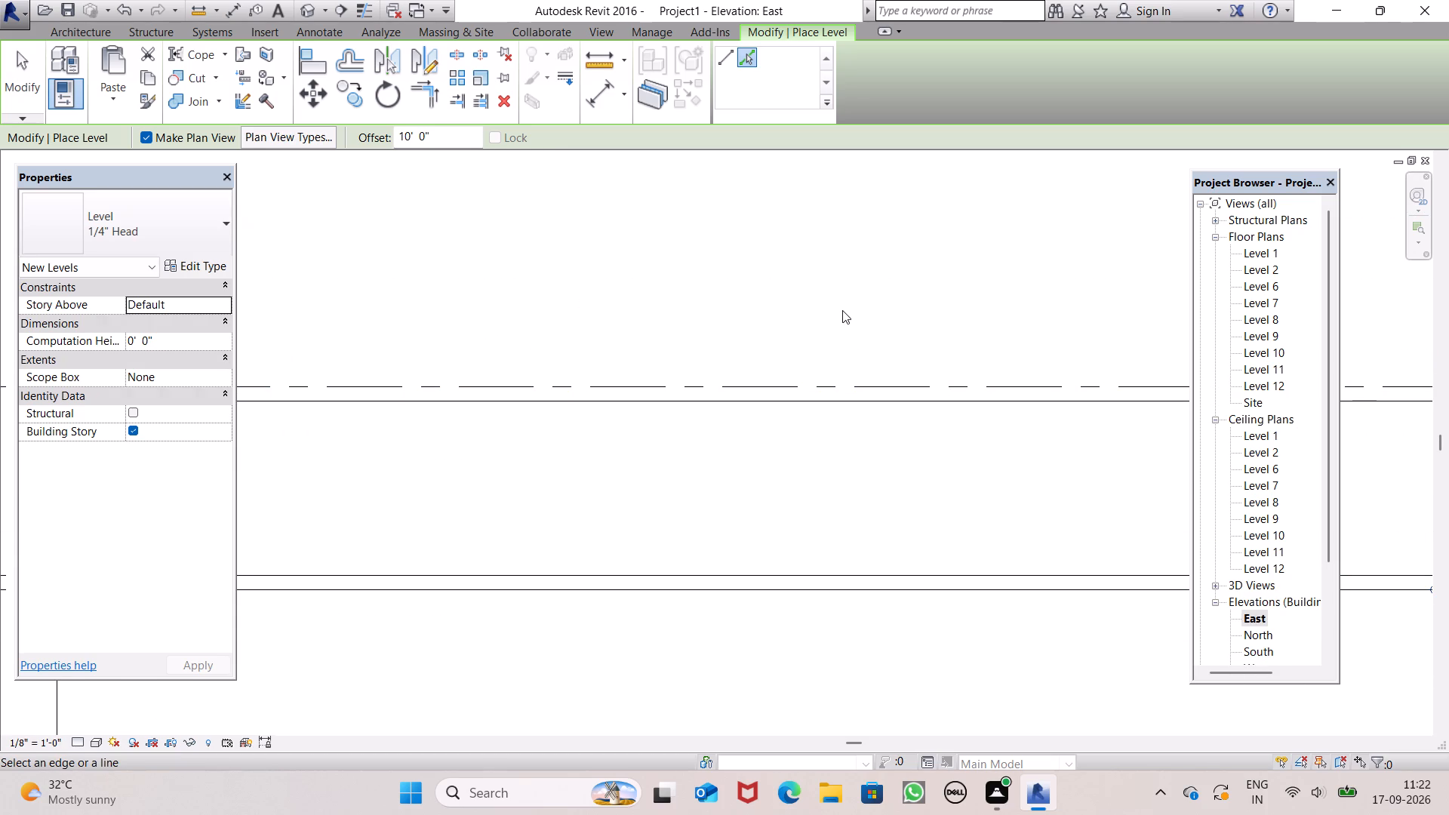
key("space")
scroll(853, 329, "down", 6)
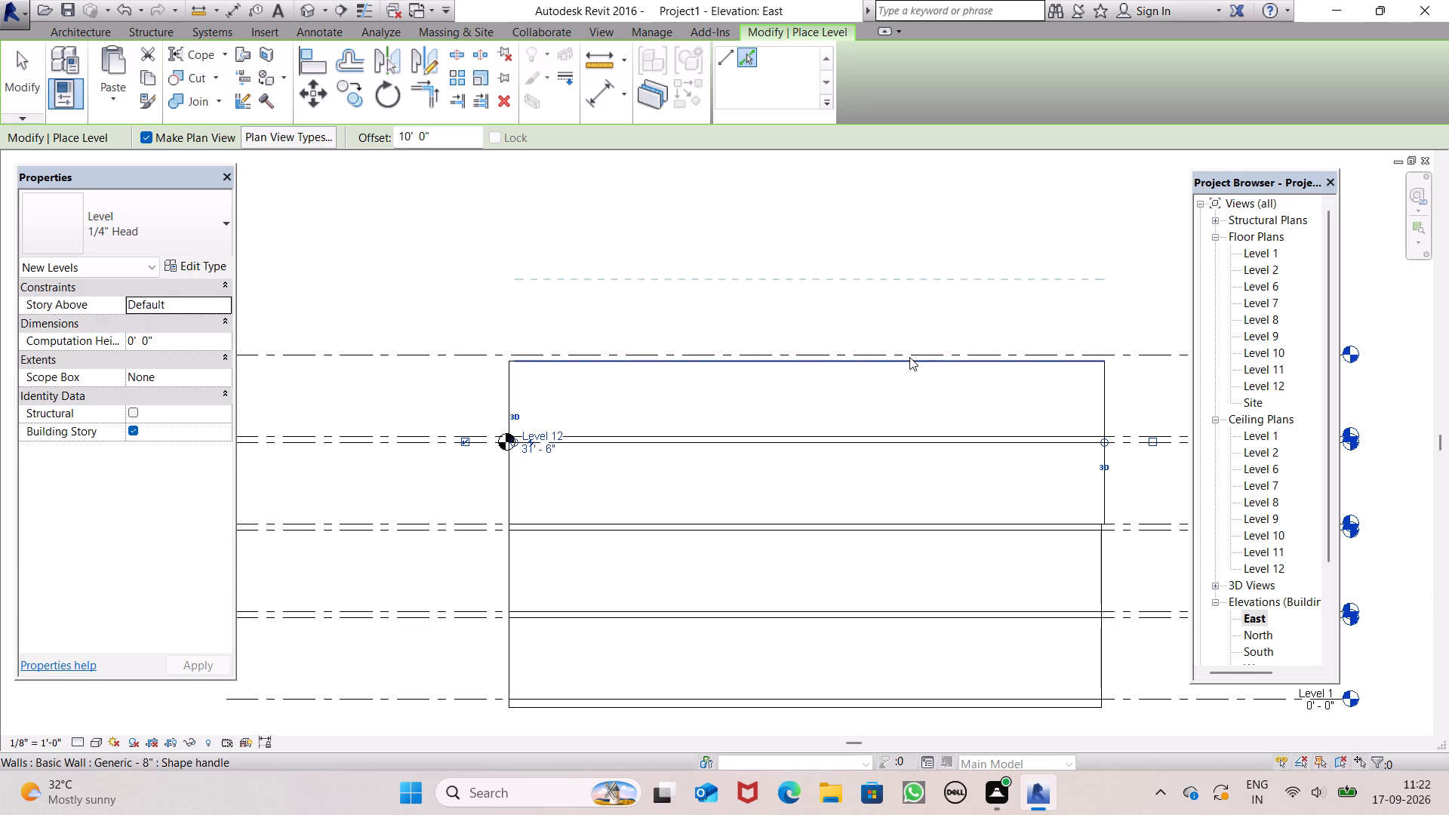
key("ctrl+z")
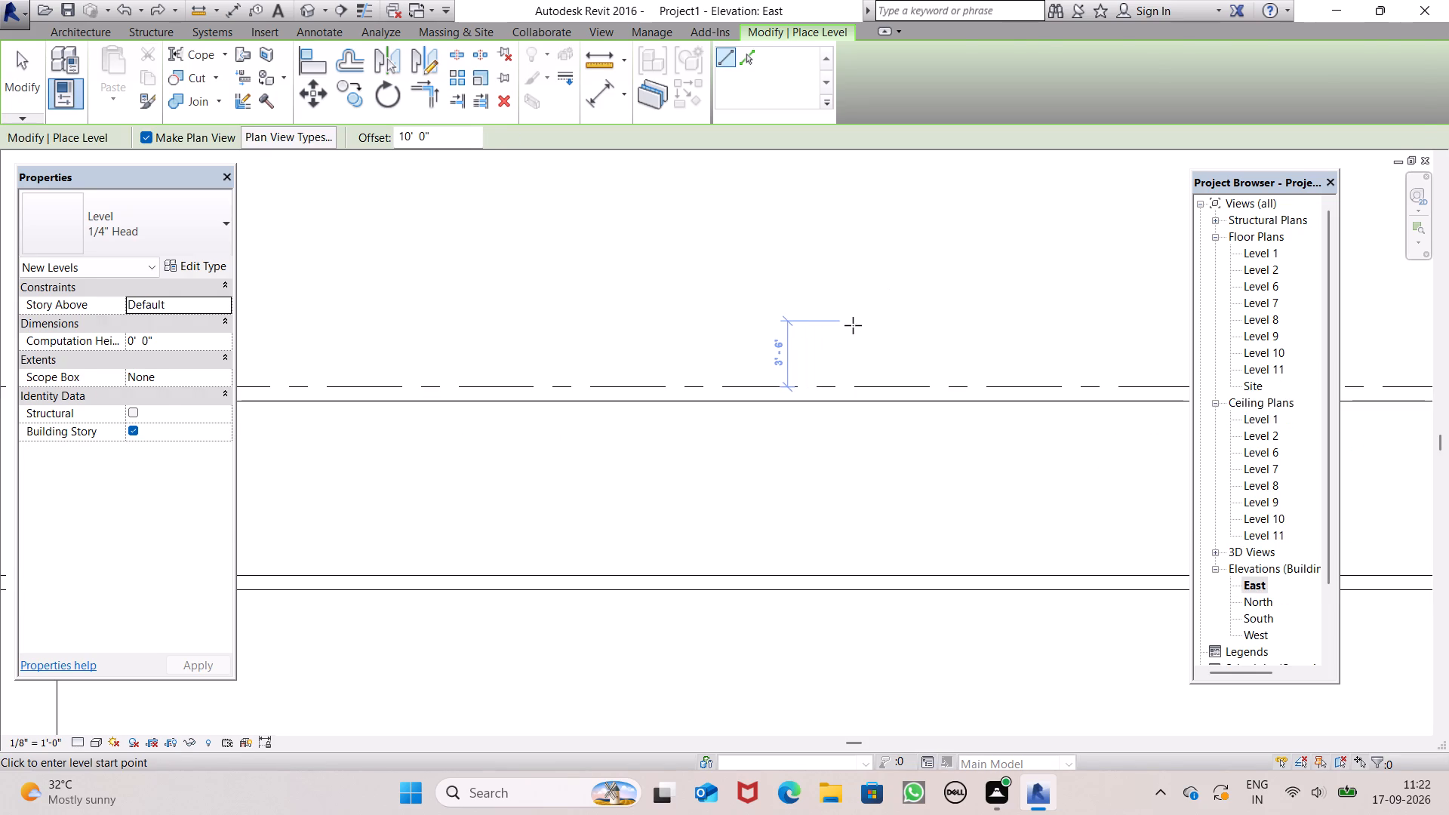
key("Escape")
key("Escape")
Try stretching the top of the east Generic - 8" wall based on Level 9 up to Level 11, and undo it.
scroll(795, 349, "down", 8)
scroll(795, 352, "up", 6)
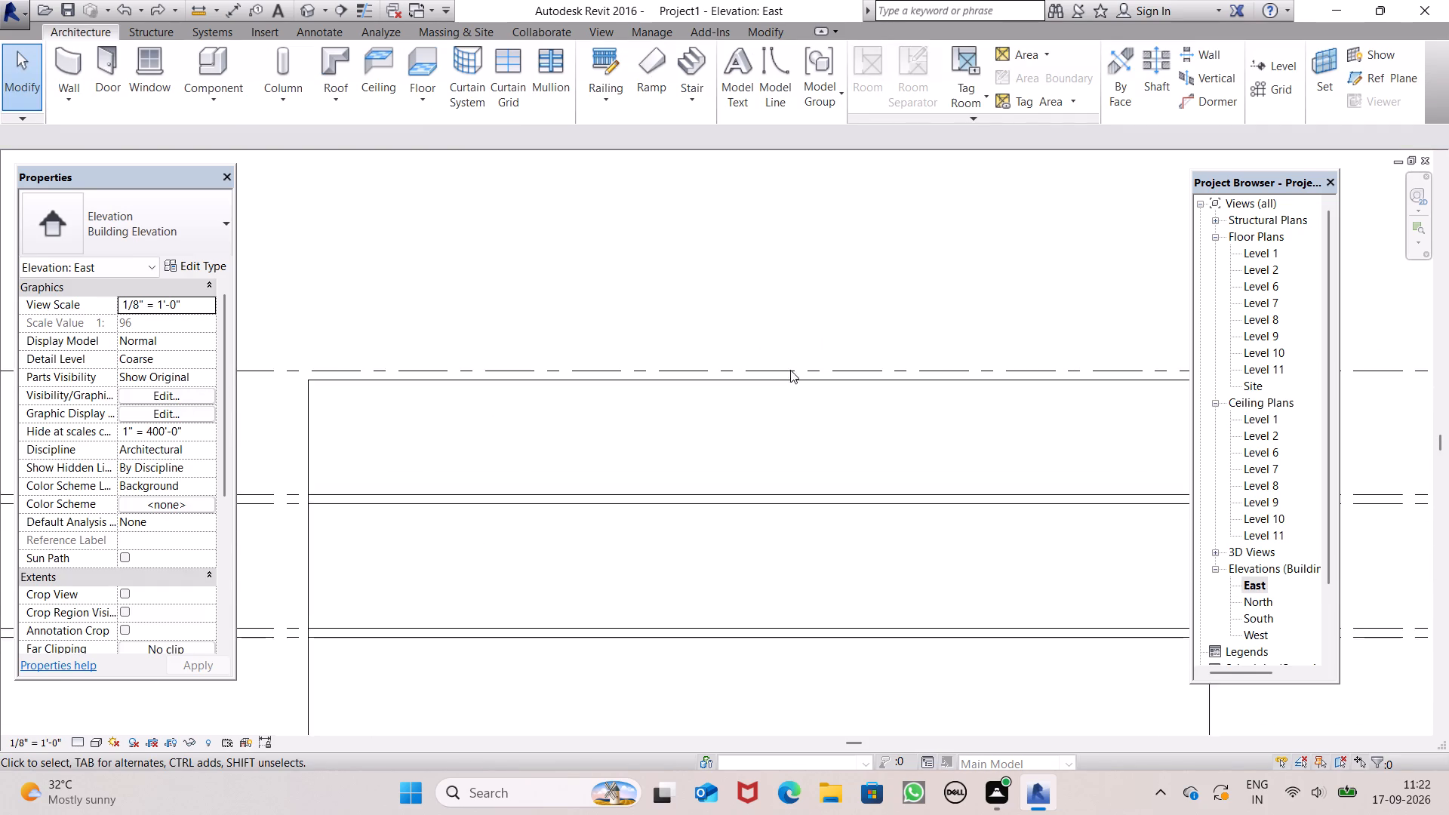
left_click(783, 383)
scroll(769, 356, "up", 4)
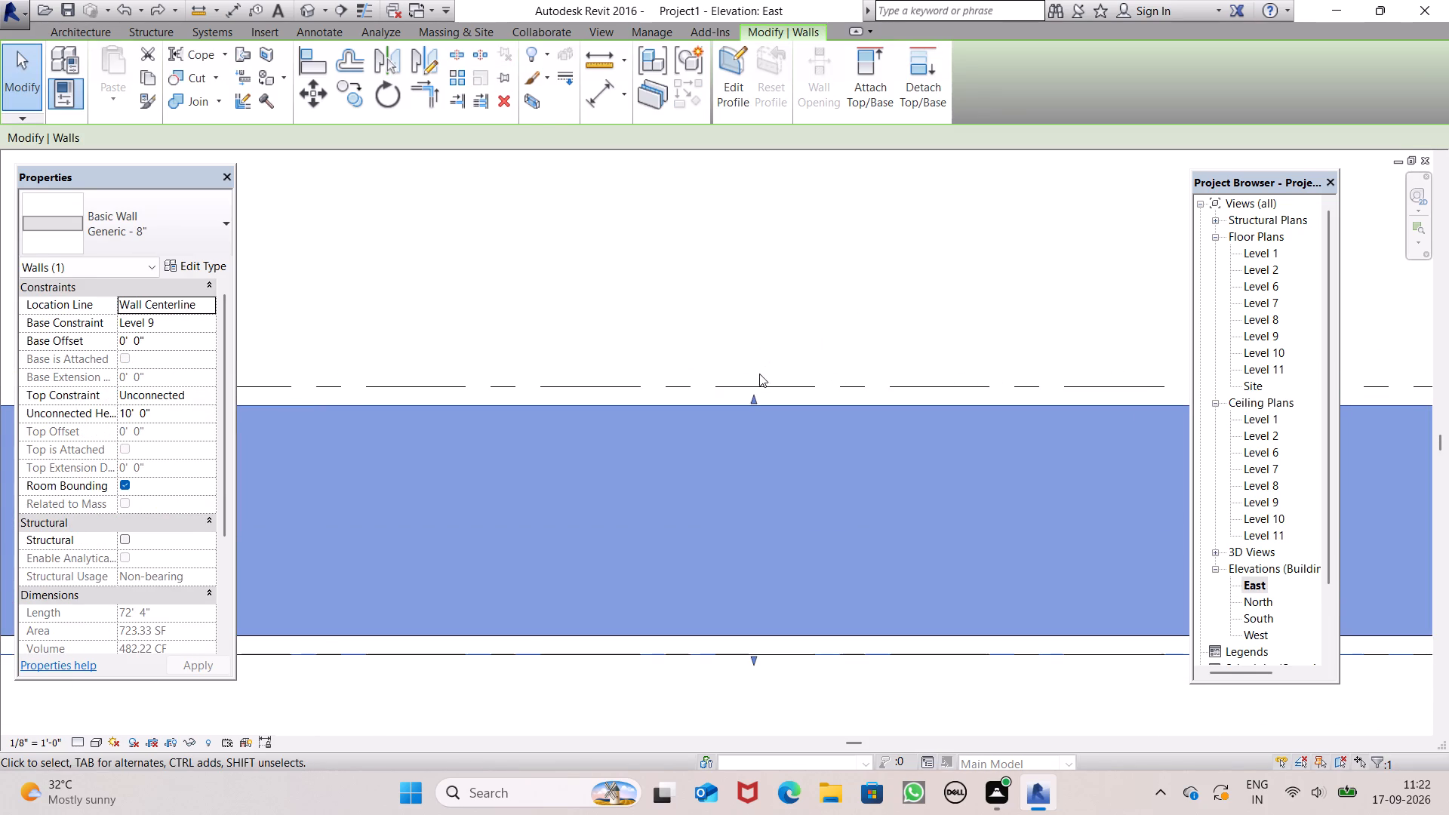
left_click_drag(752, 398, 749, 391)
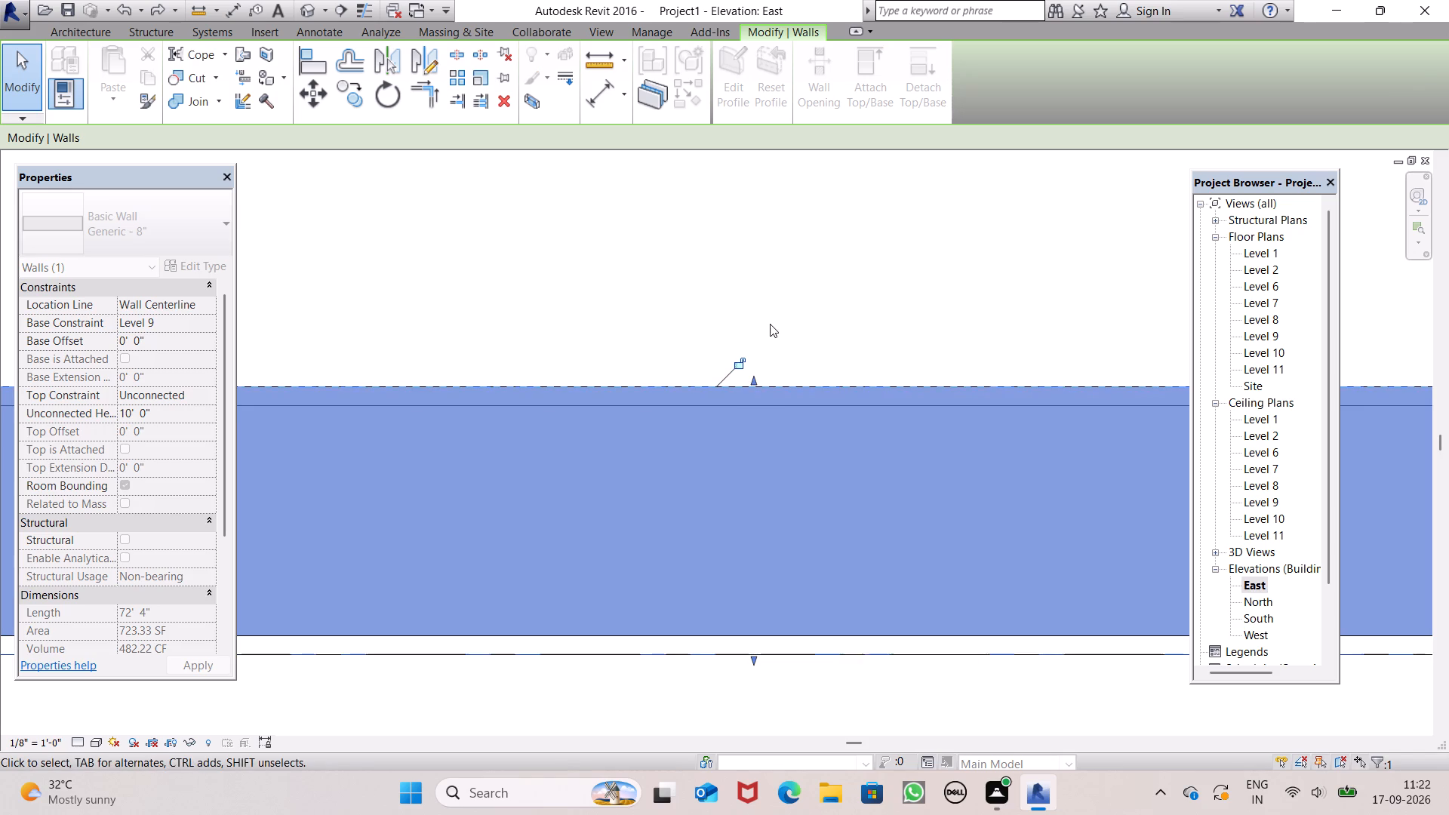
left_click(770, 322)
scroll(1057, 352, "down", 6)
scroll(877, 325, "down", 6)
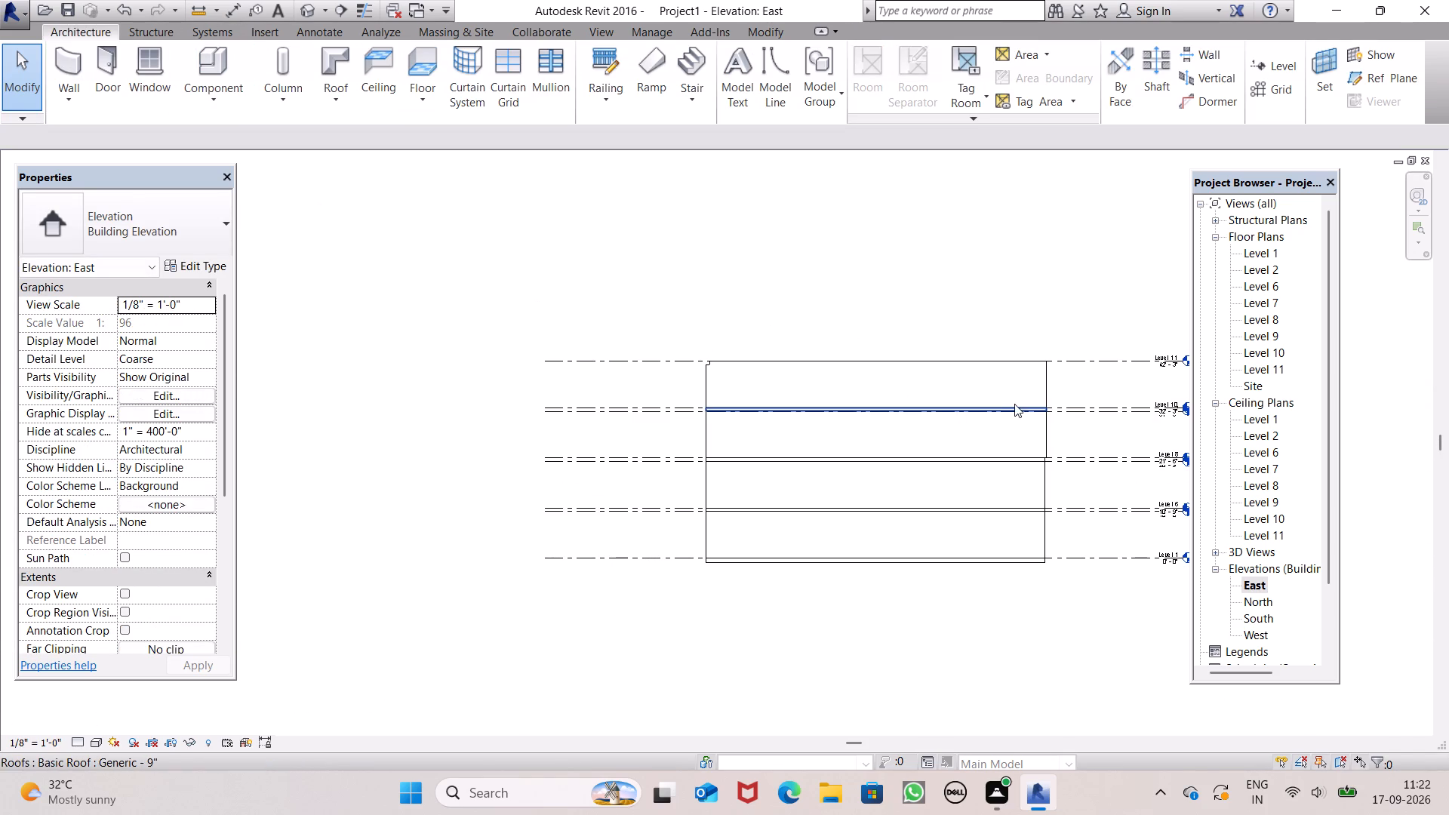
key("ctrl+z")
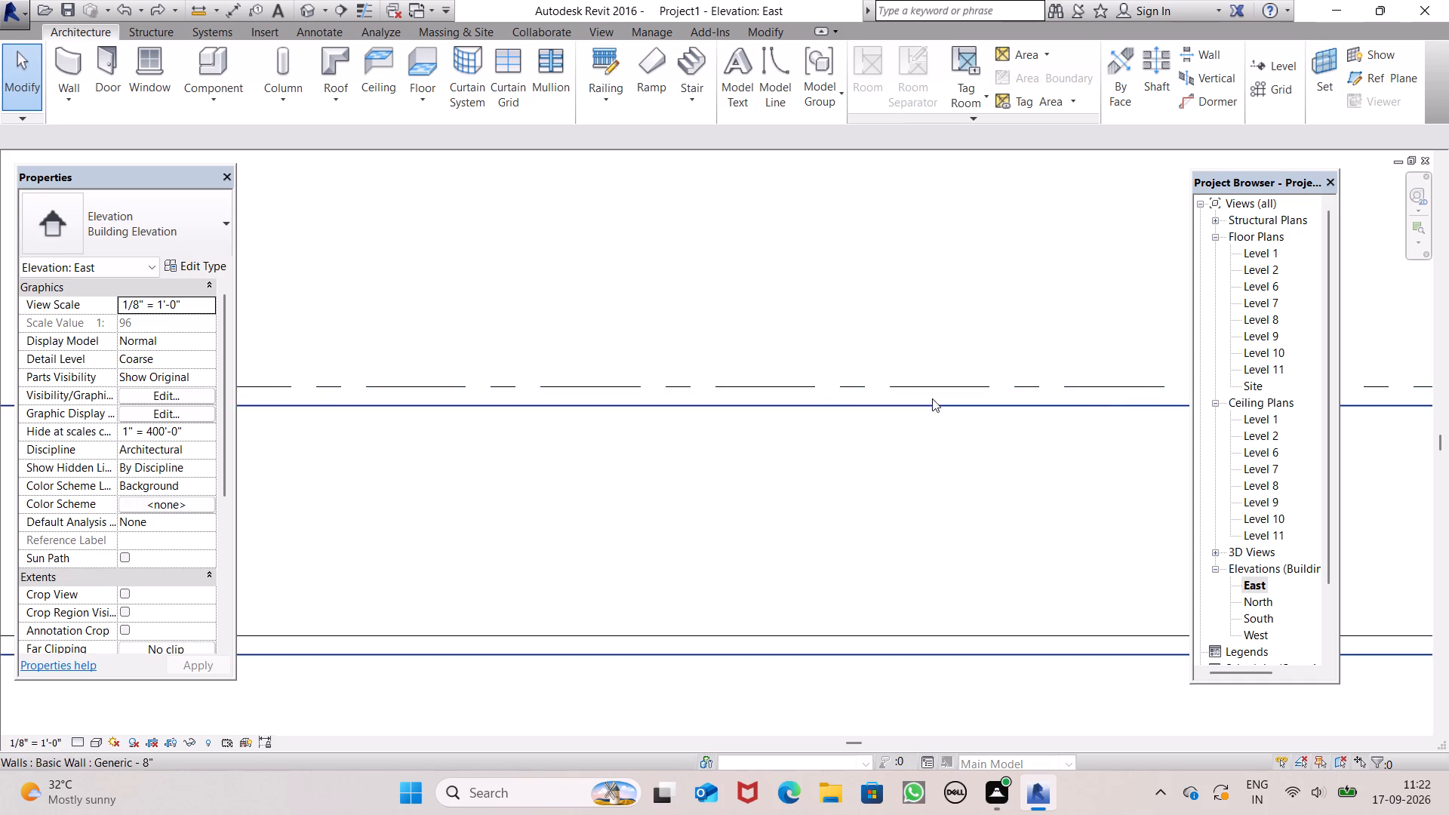
Extend the top of the east Level 9 wall up to Level 11, for a 10' 9" unconnected height.
scroll(814, 372, "down", 6)
scroll(637, 355, "up", 4)
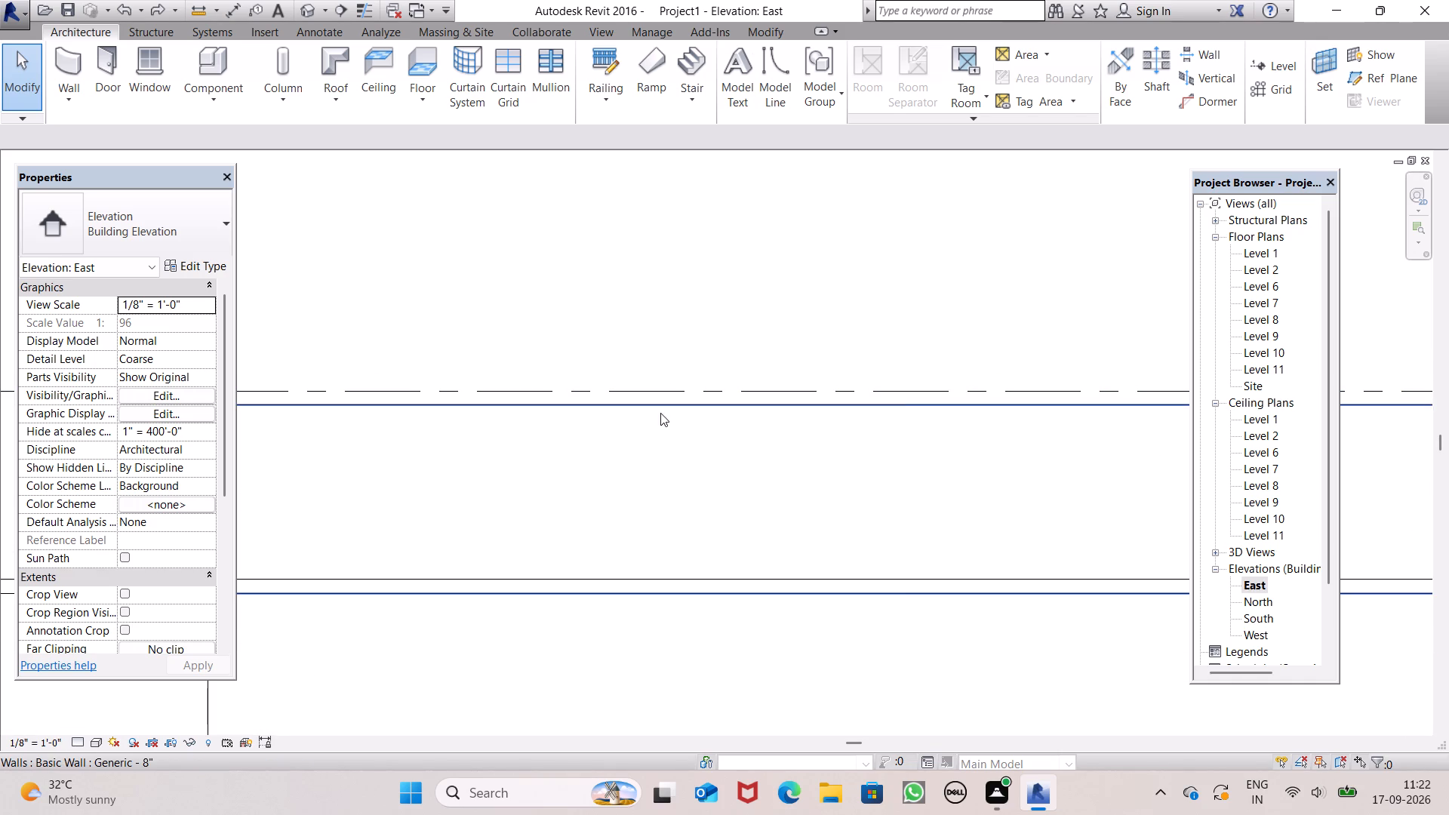
left_click(660, 409)
scroll(944, 405, "up", 4)
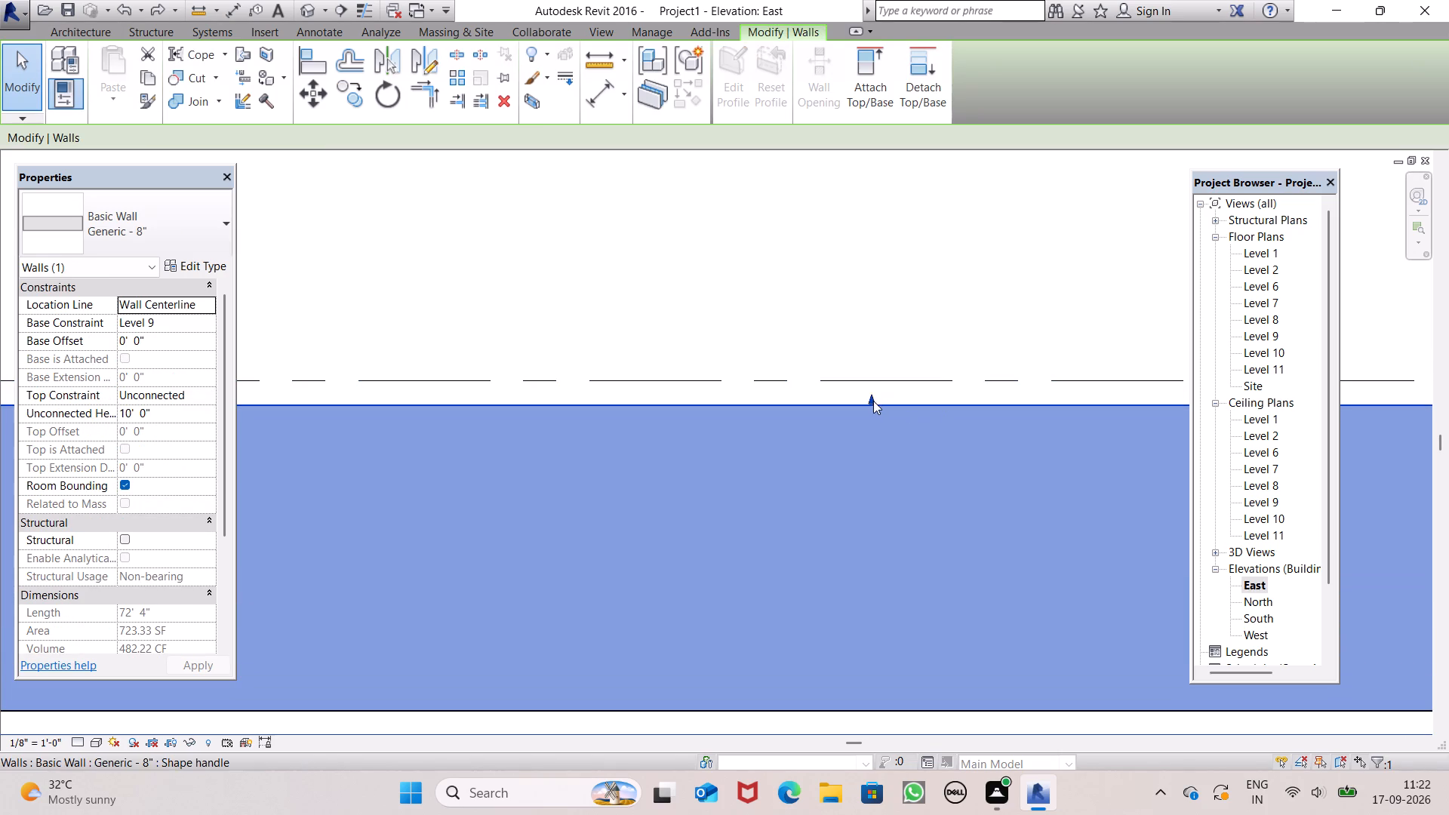
left_click_drag(872, 401, 869, 386)
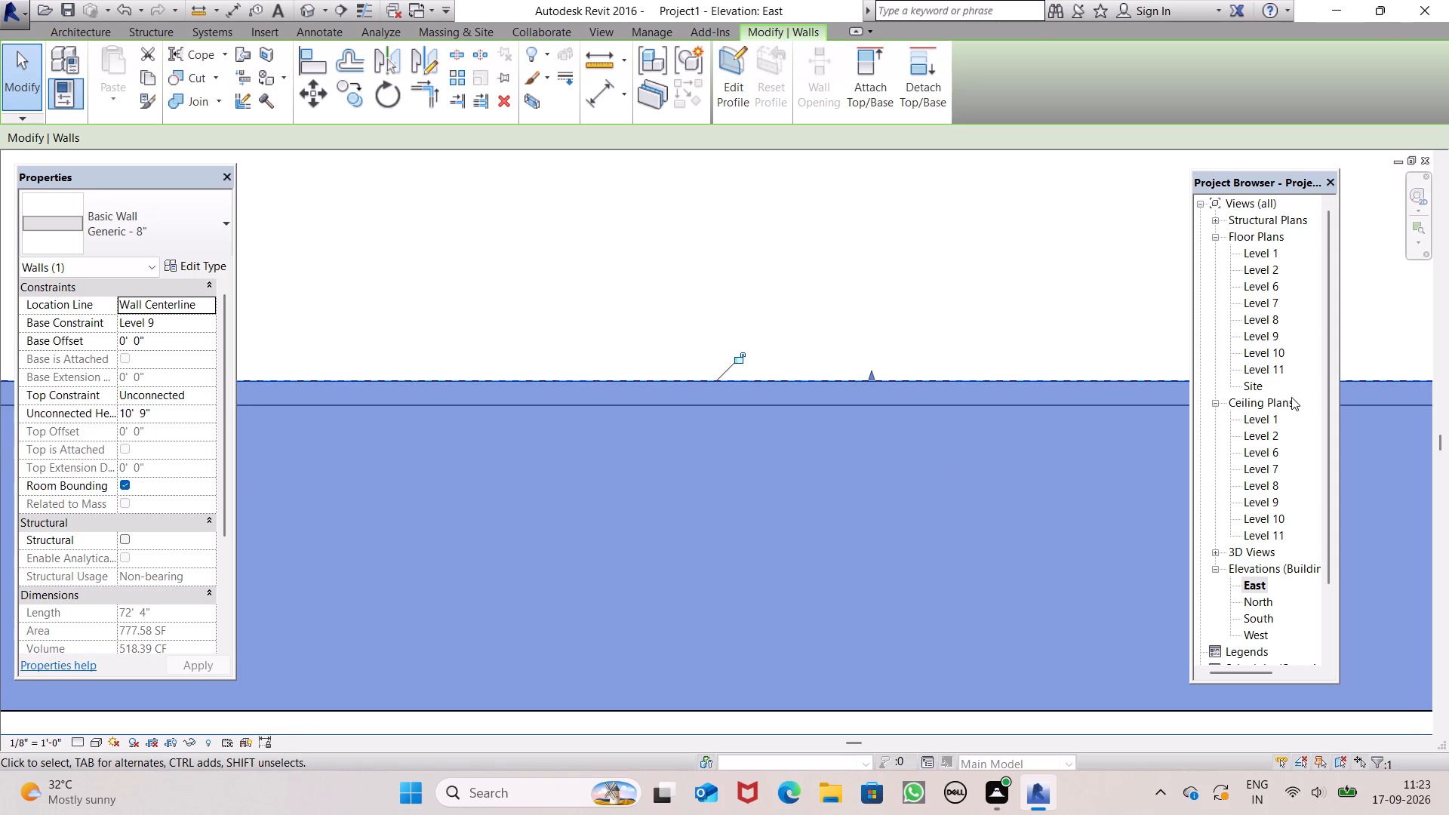
On the North elevation, extend the top of the north Level 9 wall to Level 11, for a 10' 9" height.
left_click(1260, 604)
left_click(1260, 598)
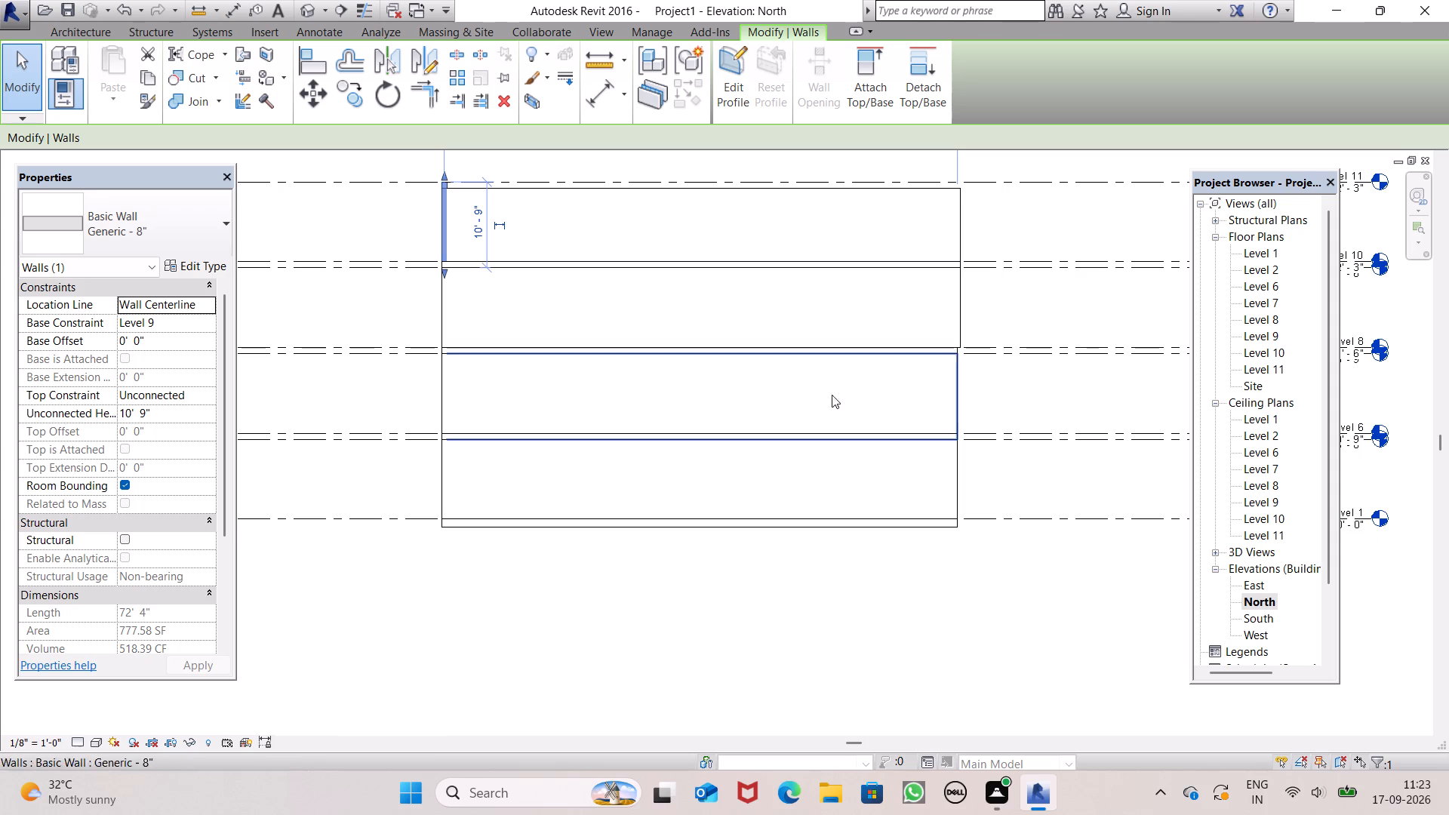
scroll(550, 243, "down", 6)
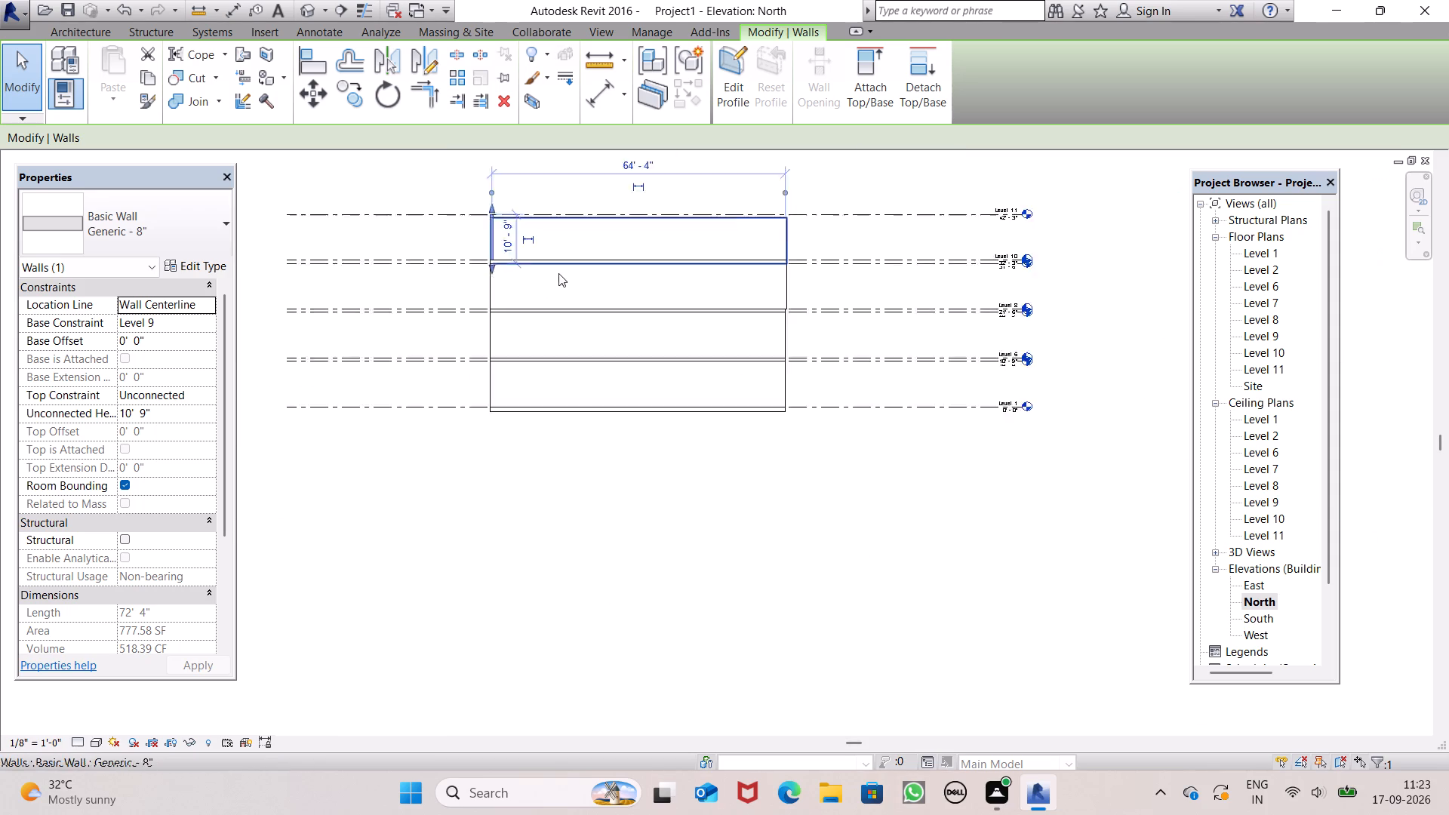
scroll(559, 220, "up", 12)
left_click(634, 186)
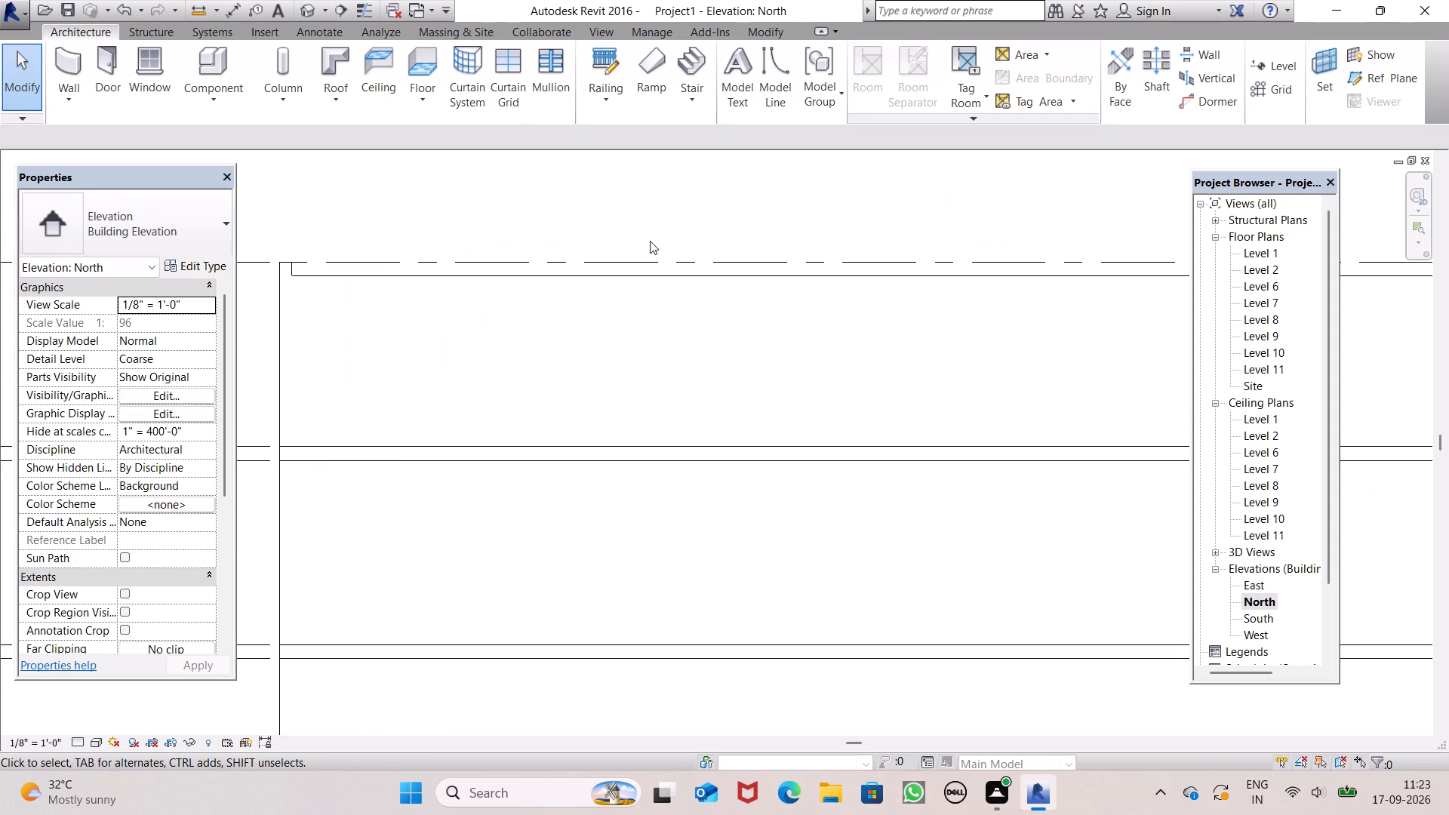
left_click(663, 278)
scroll(848, 252, "up", 4)
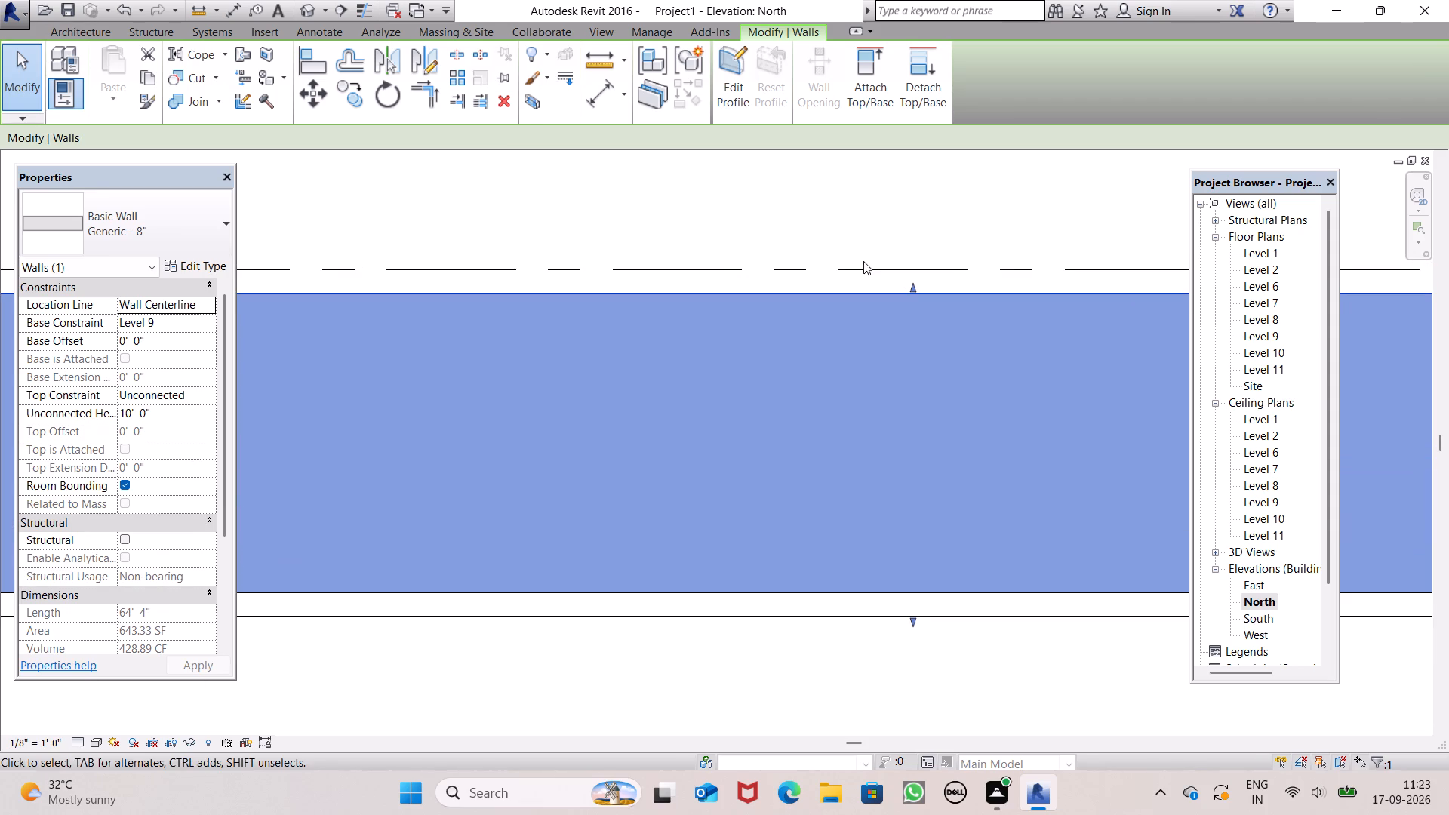
left_click_drag(912, 285, 915, 275)
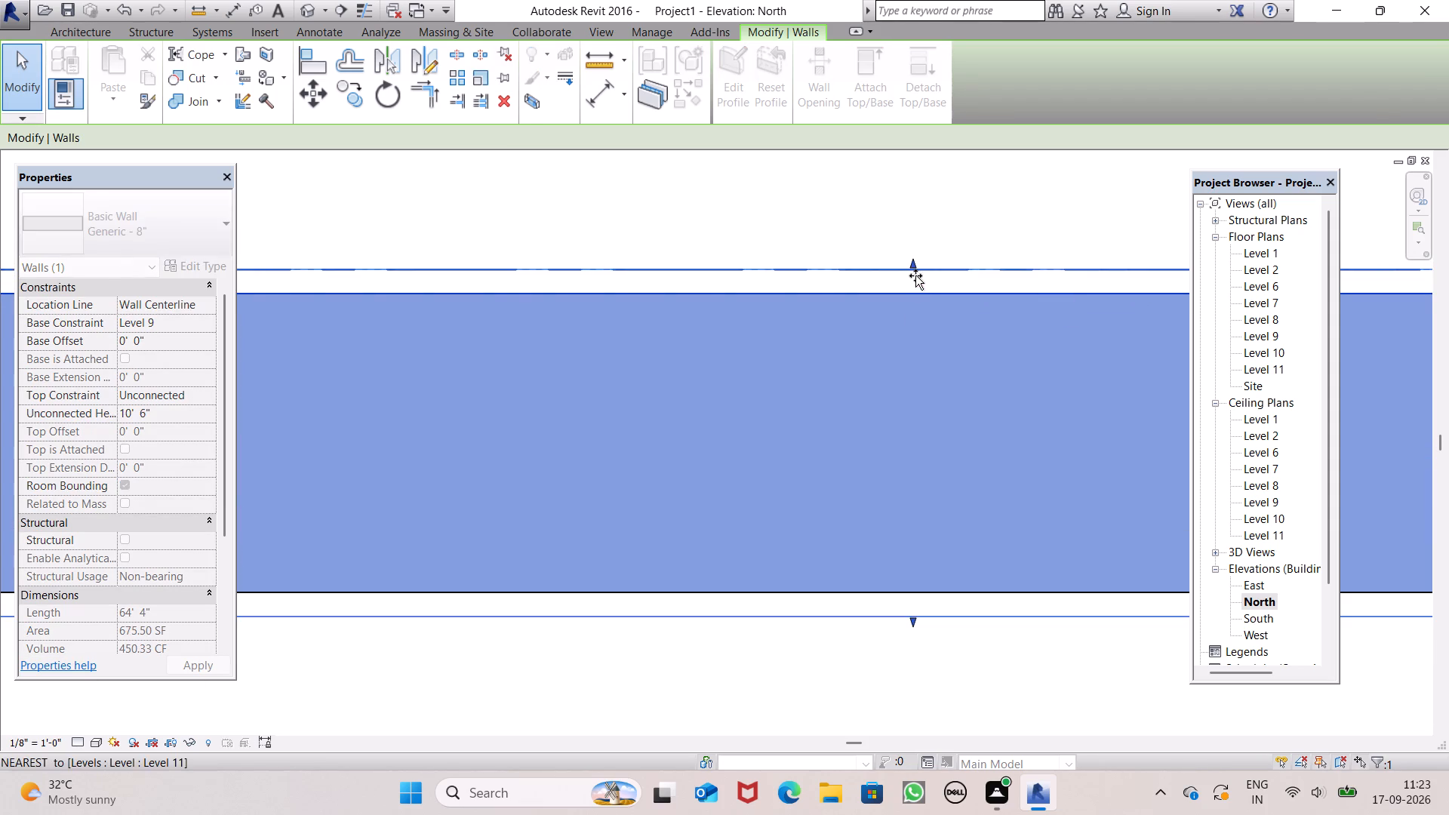
left_click_drag(915, 275, 915, 274)
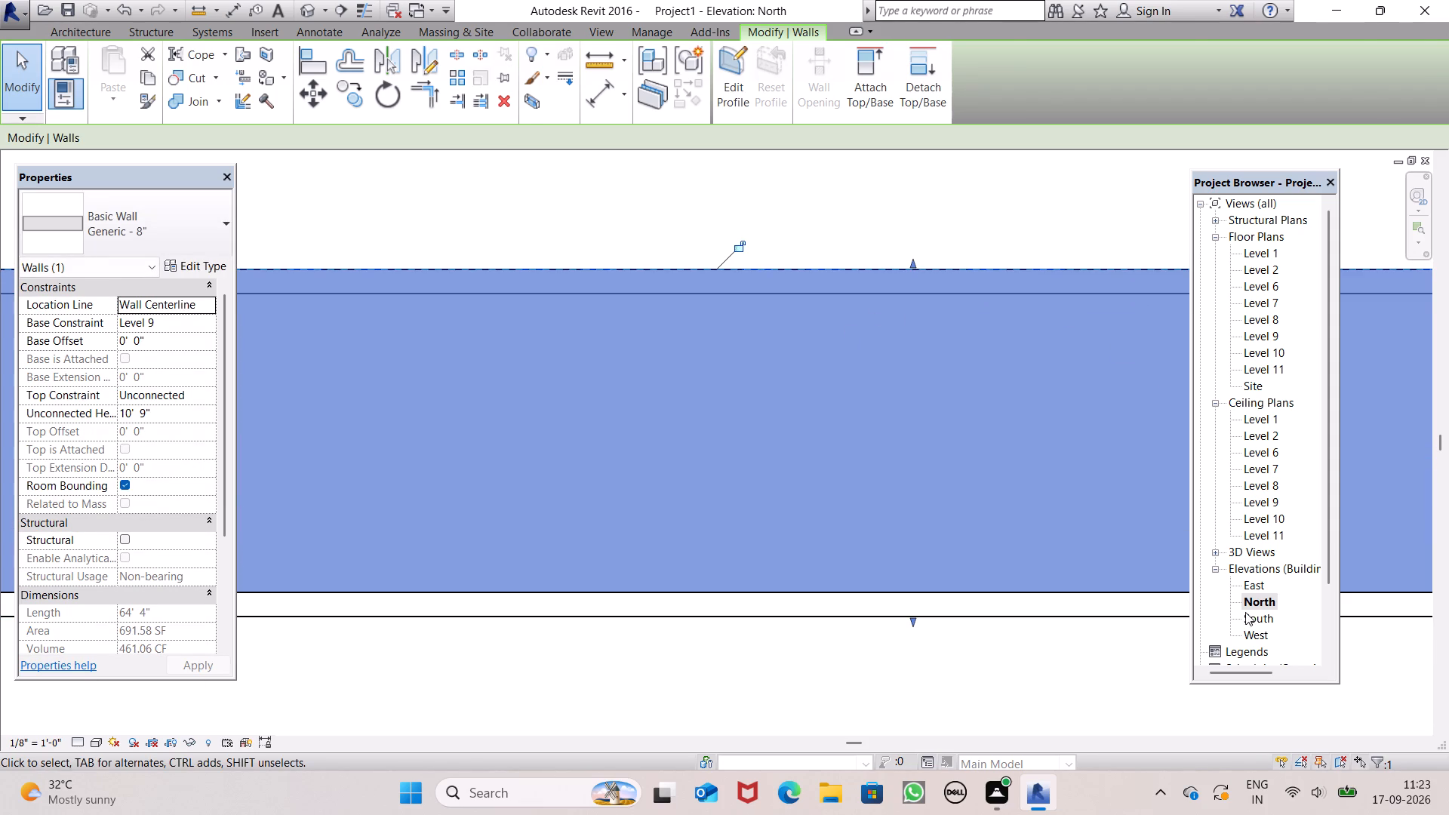
On the South elevation, extend the top of the south Level 9 wall to Level 11, for a 10' 9" height.
left_click(1257, 616)
left_click(1262, 614)
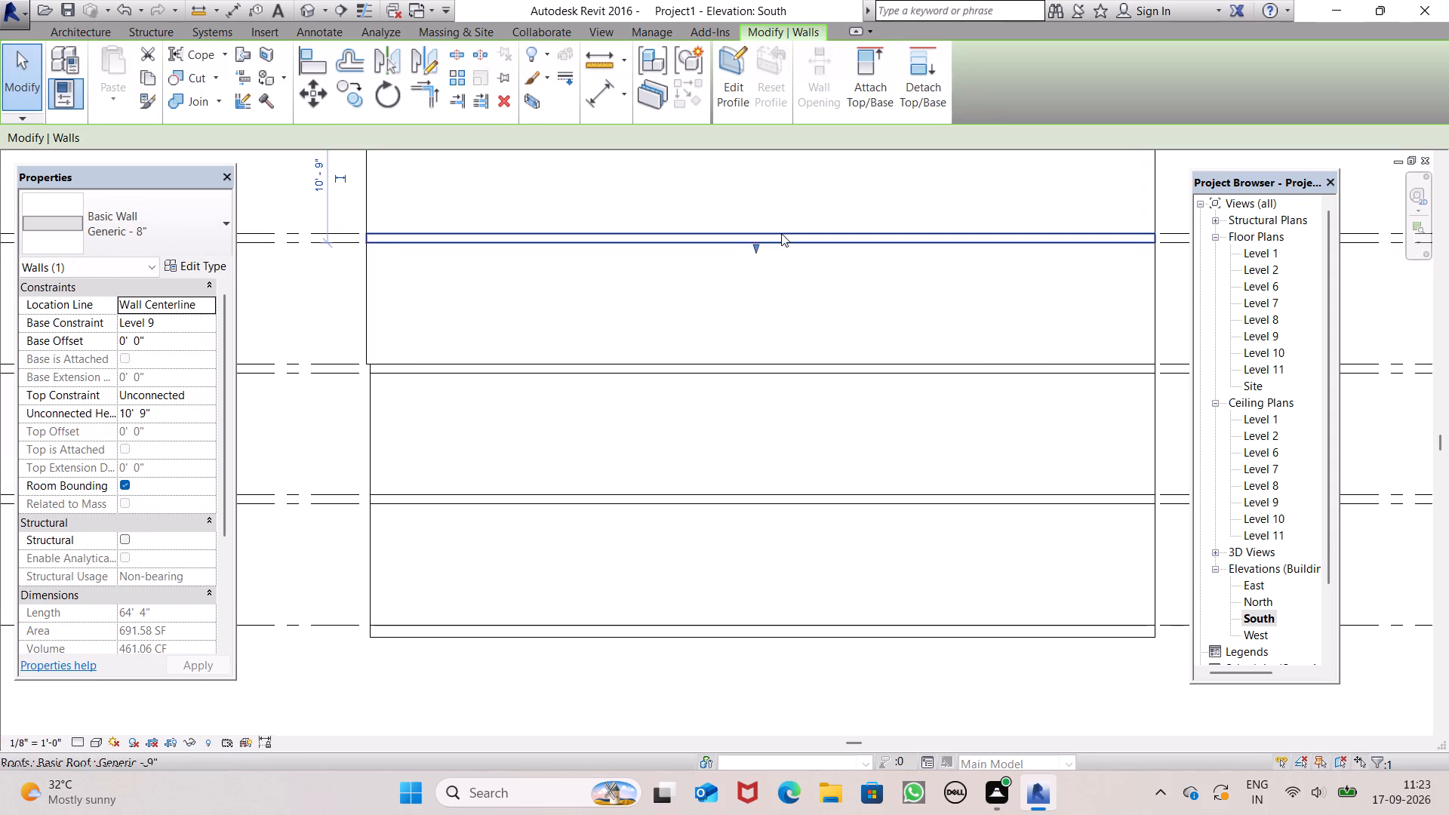
scroll(770, 241, "down", 7)
scroll(775, 183, "up", 7)
left_click(771, 180)
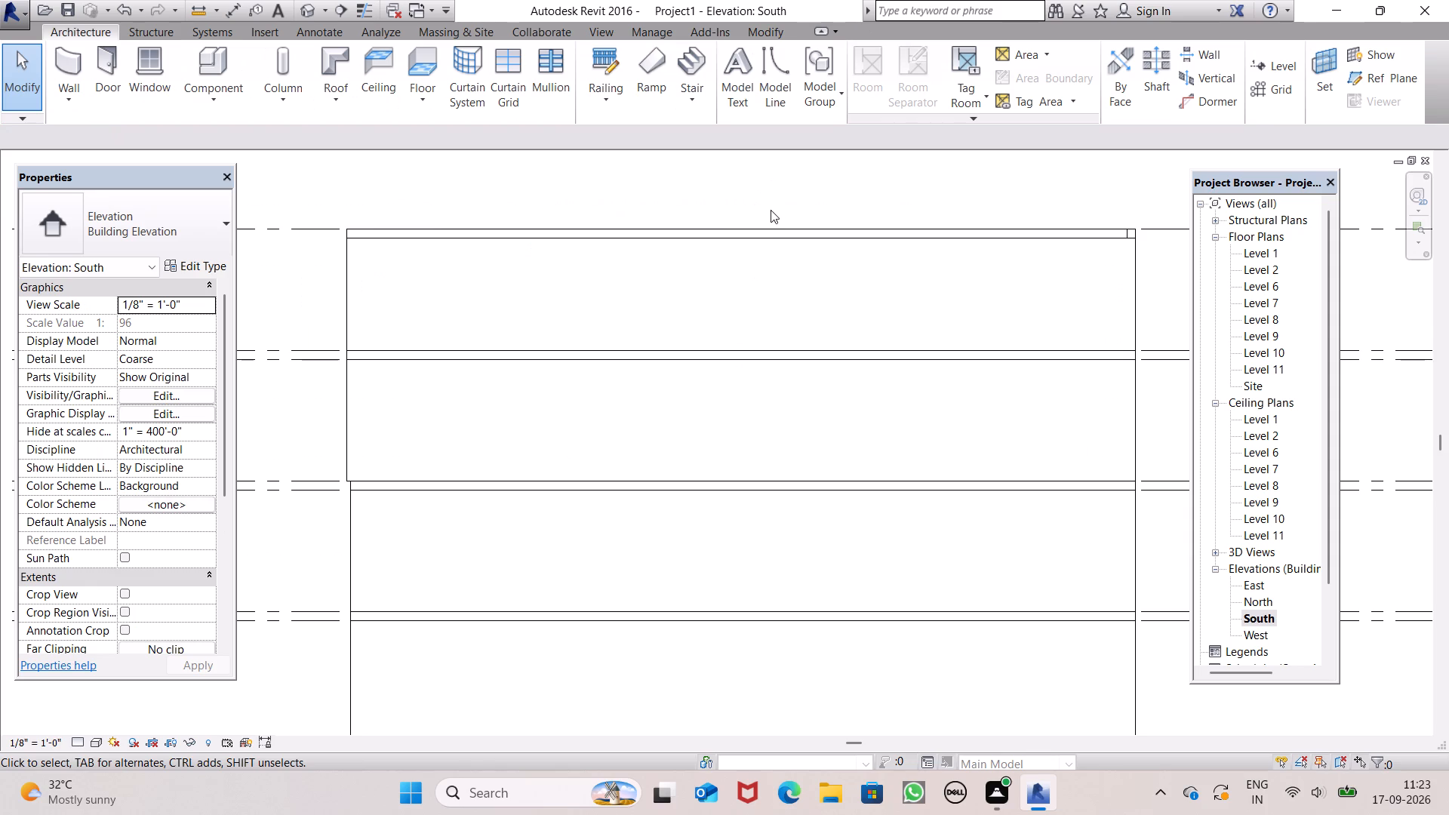
left_click(764, 242)
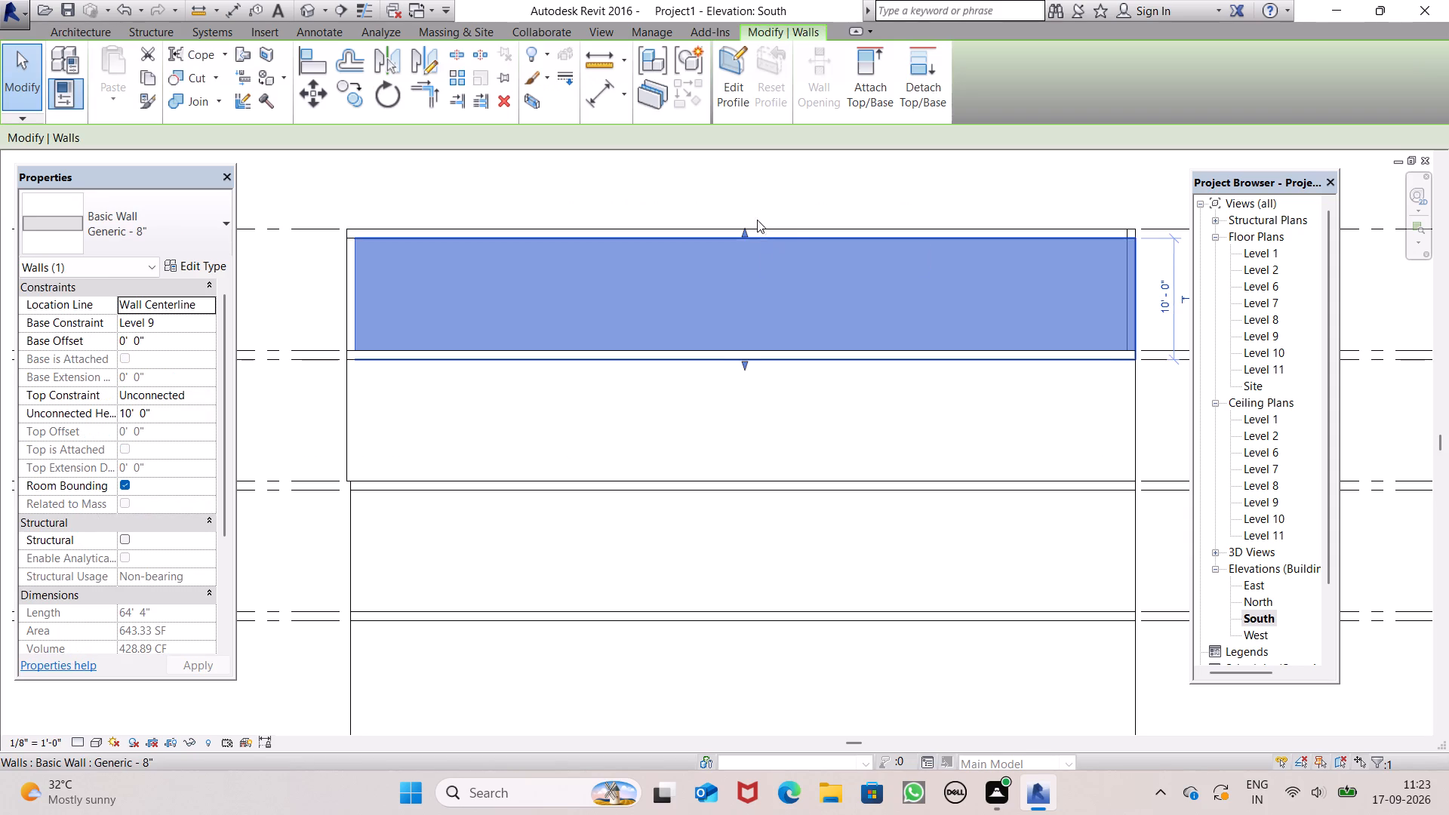
scroll(755, 211, "up", 5)
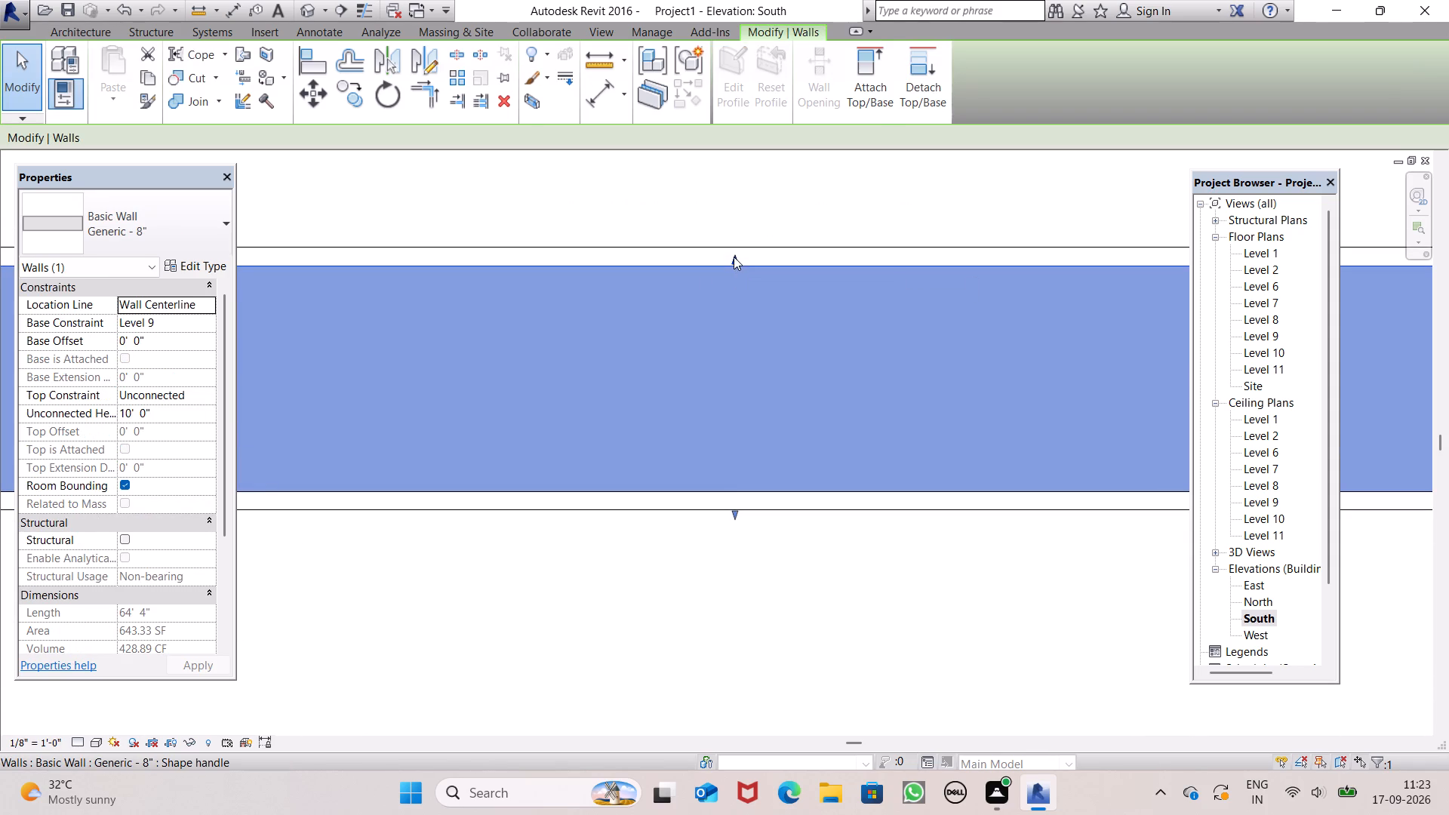
left_click(733, 256)
scroll(737, 219, "up", 9)
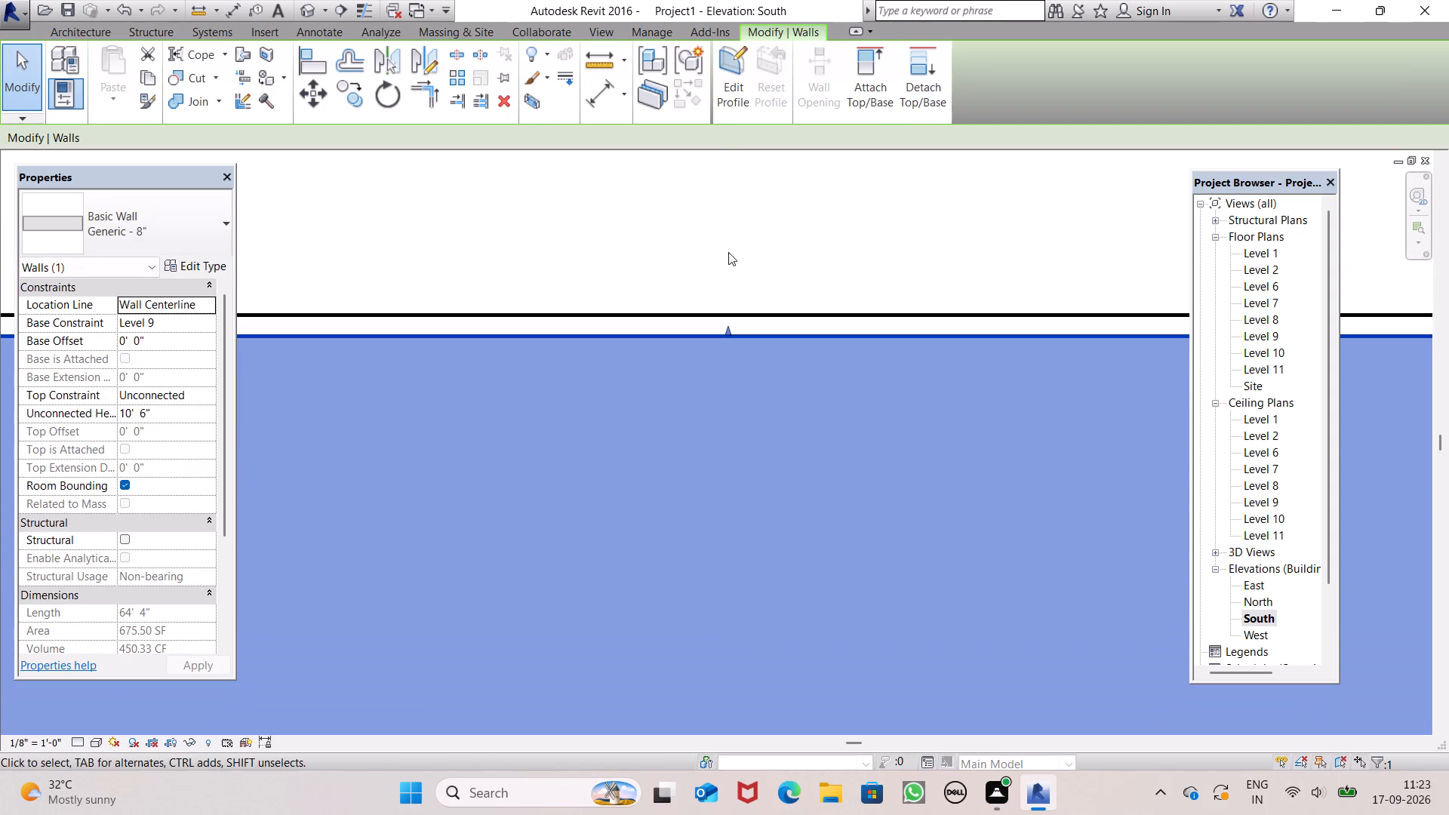
left_click_drag(728, 326, 728, 315)
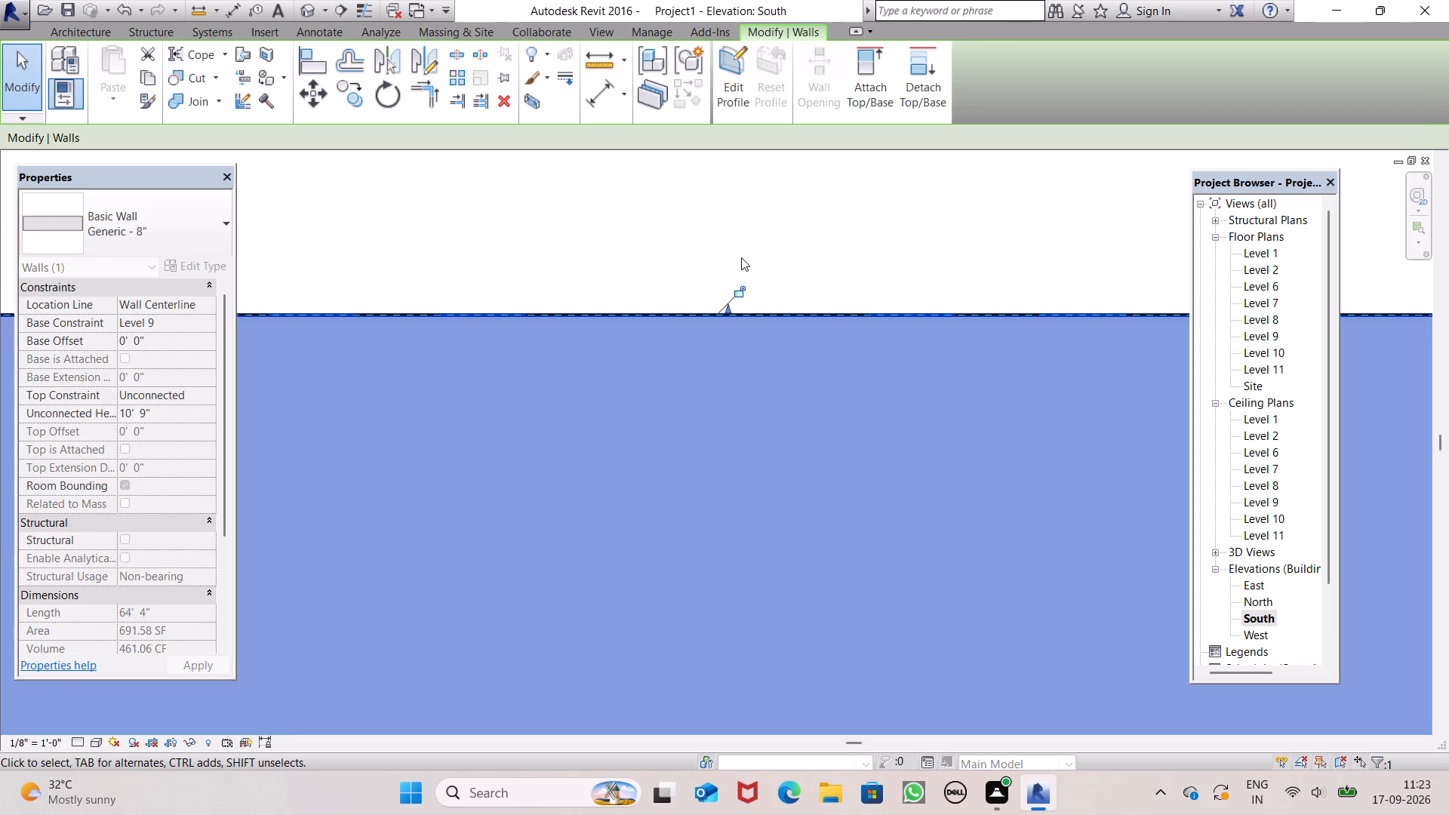
On the West elevation, extend the top of the west Generic - 8" wall based on Level 9 up to Level 11.
left_click(742, 257)
scroll(743, 262, "down", 17)
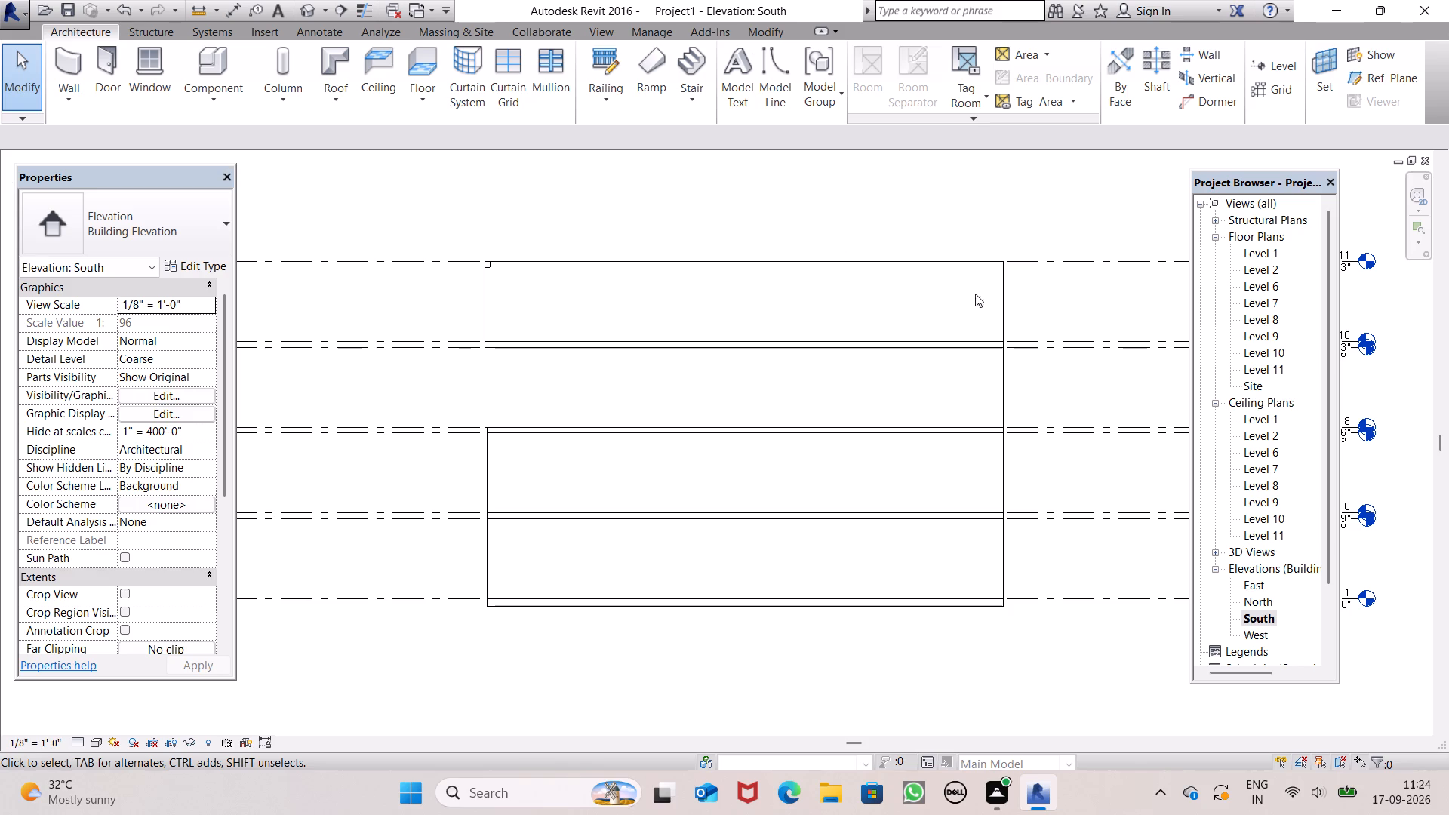
double_click(1250, 637)
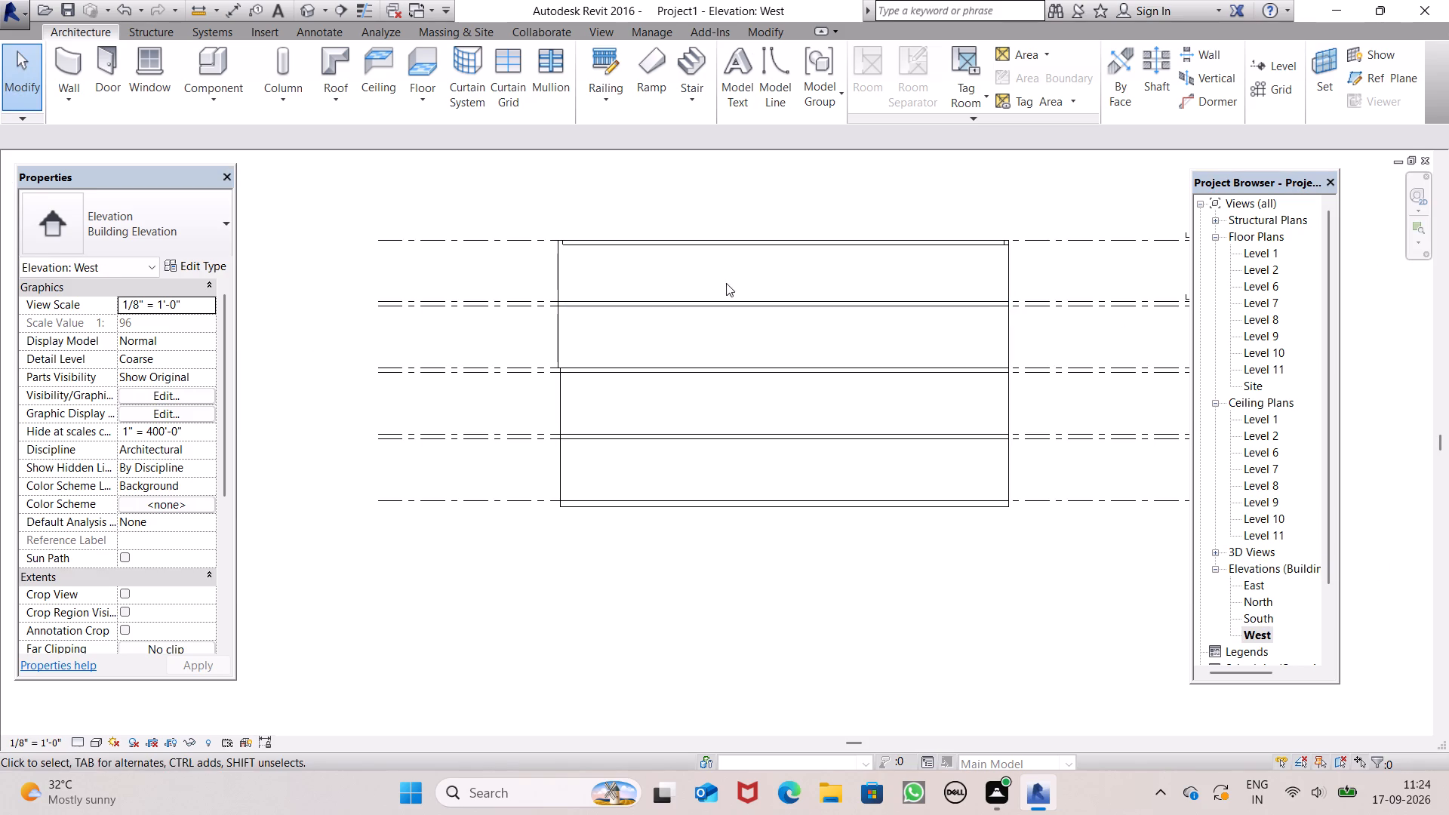
scroll(774, 214, "up", 5)
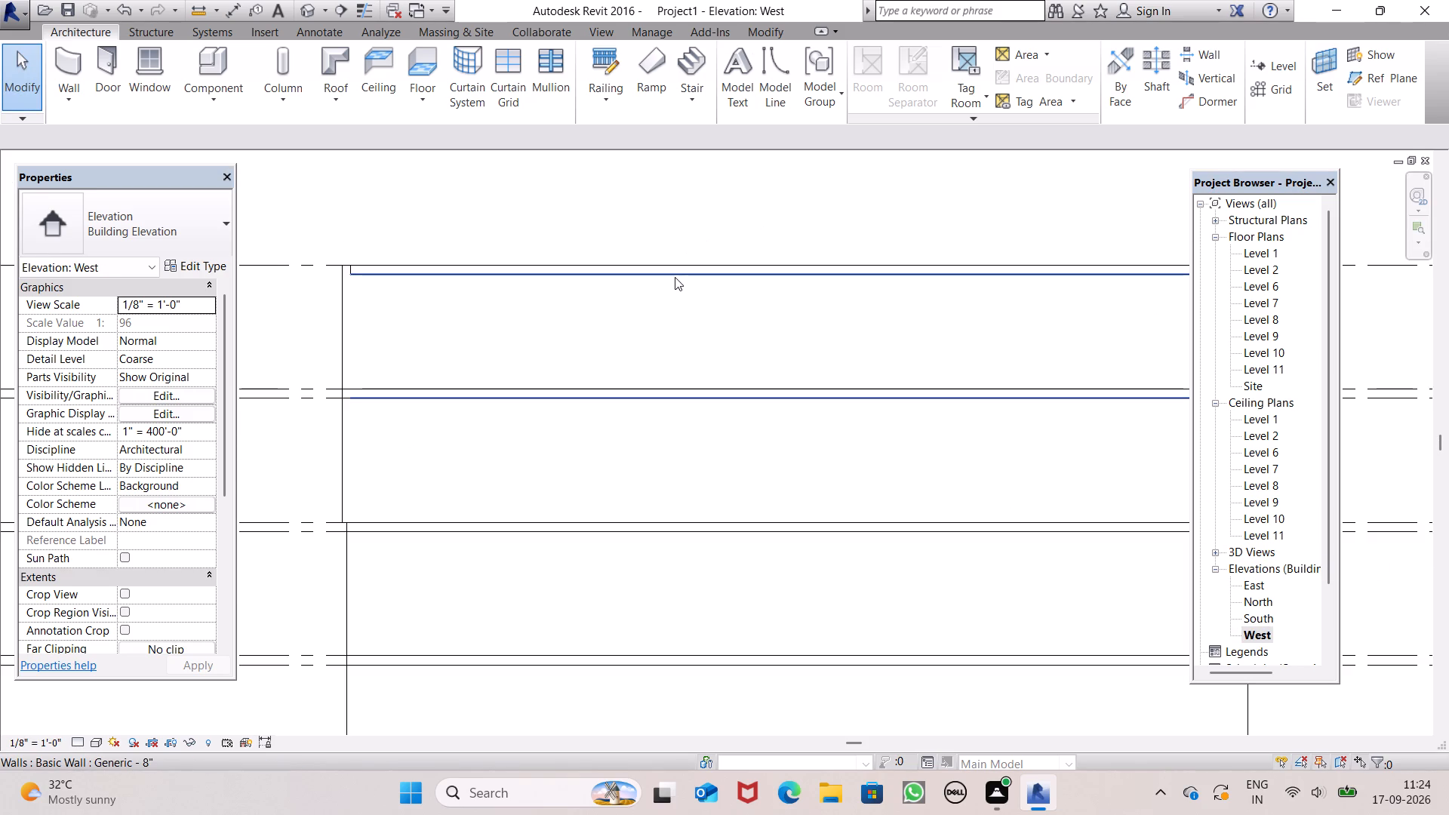
left_click(676, 275)
scroll(814, 226, "up", 4)
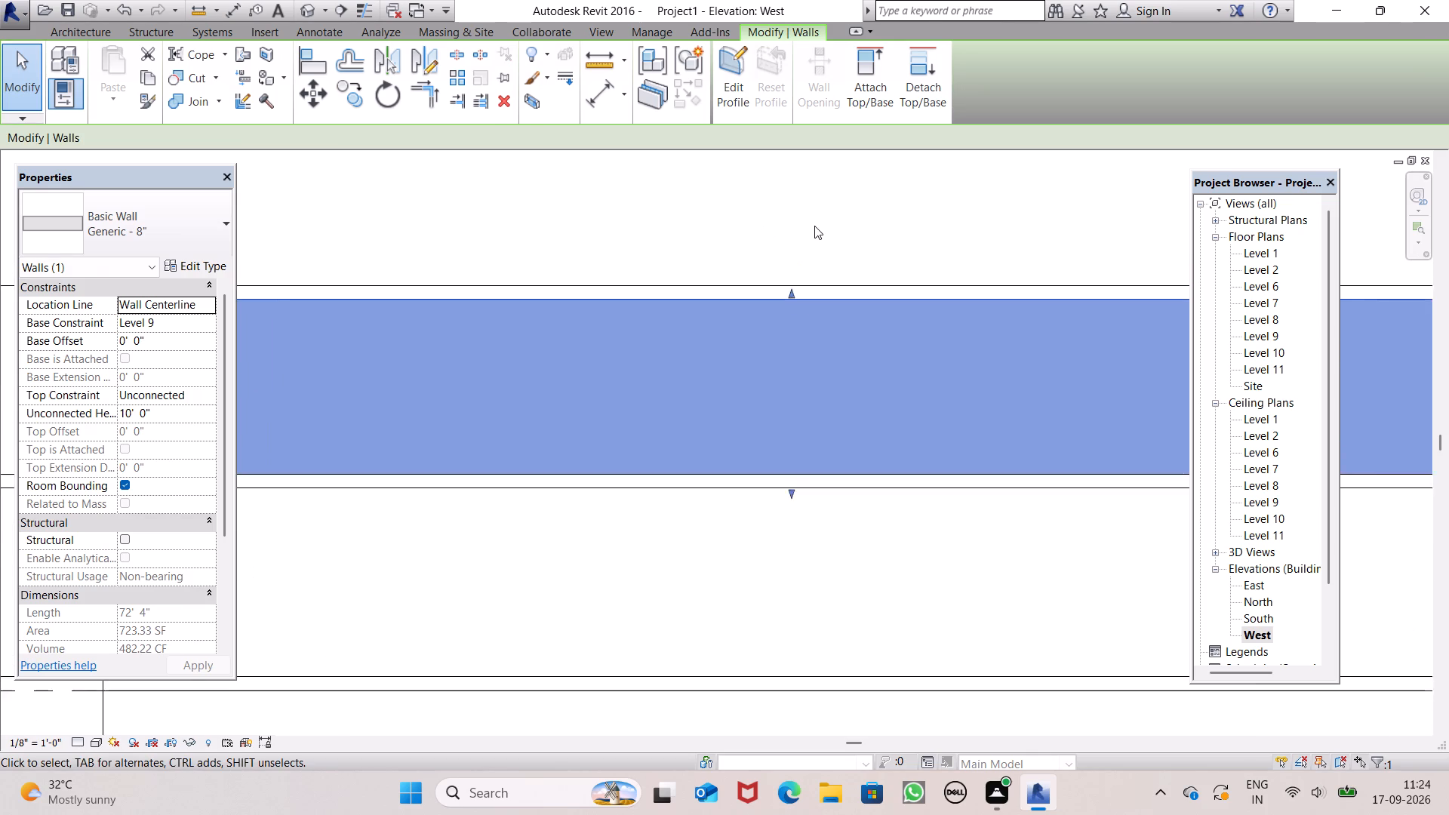
scroll(790, 296, "up", 7)
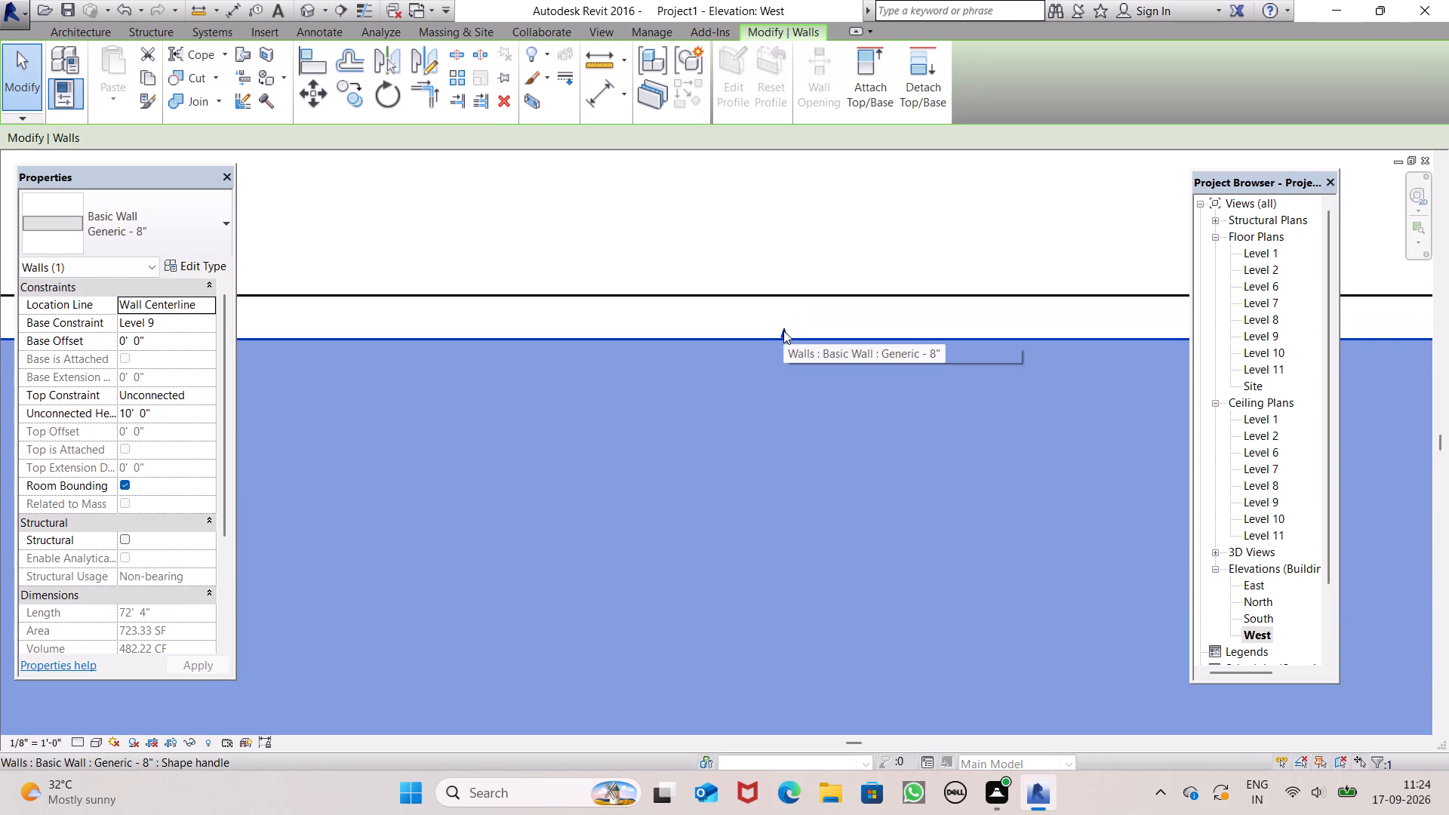
left_click_drag(783, 331, 783, 300)
left_click(780, 242)
scroll(781, 237, "down", 8)
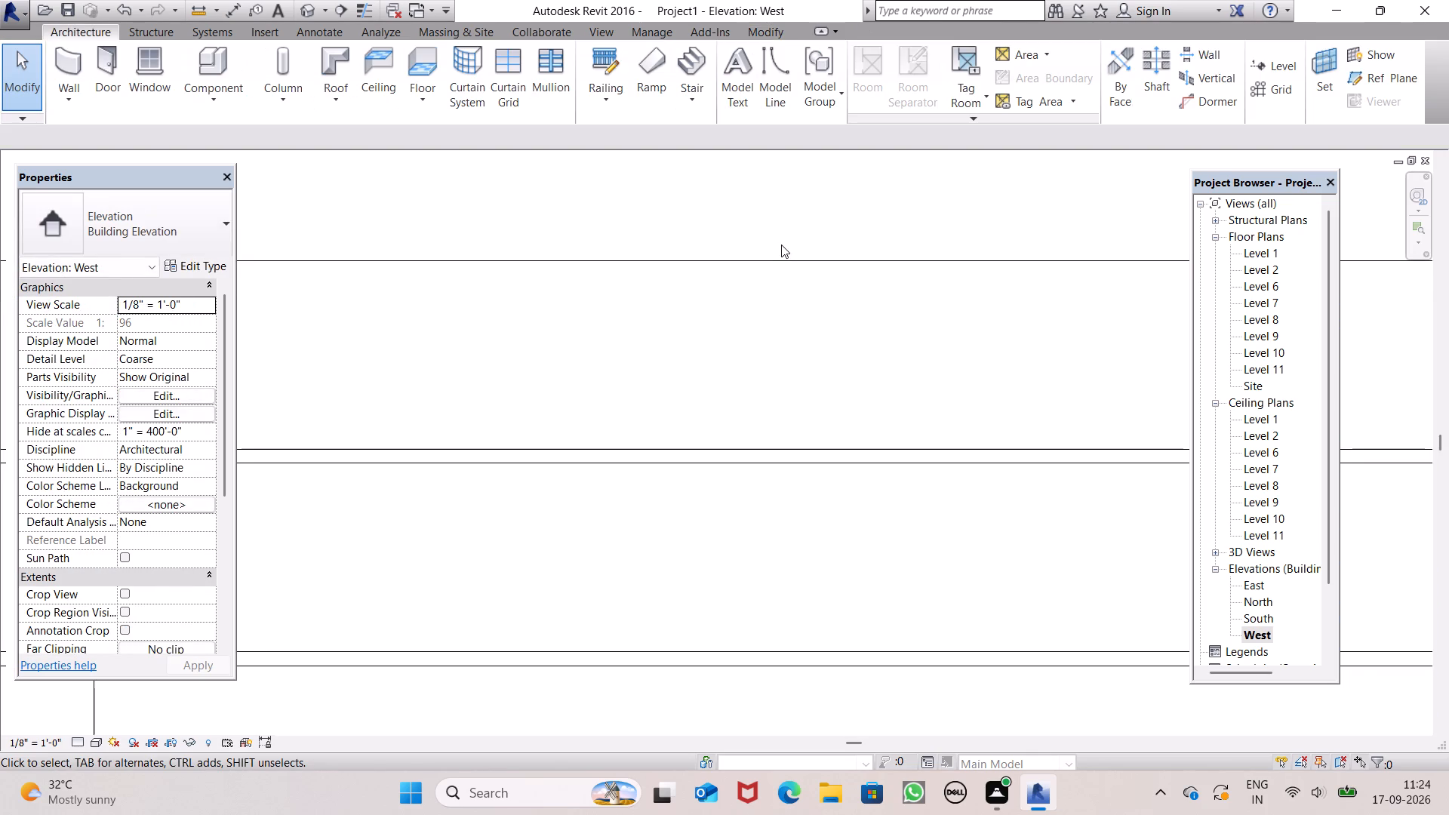
scroll(781, 248, "down", 6)
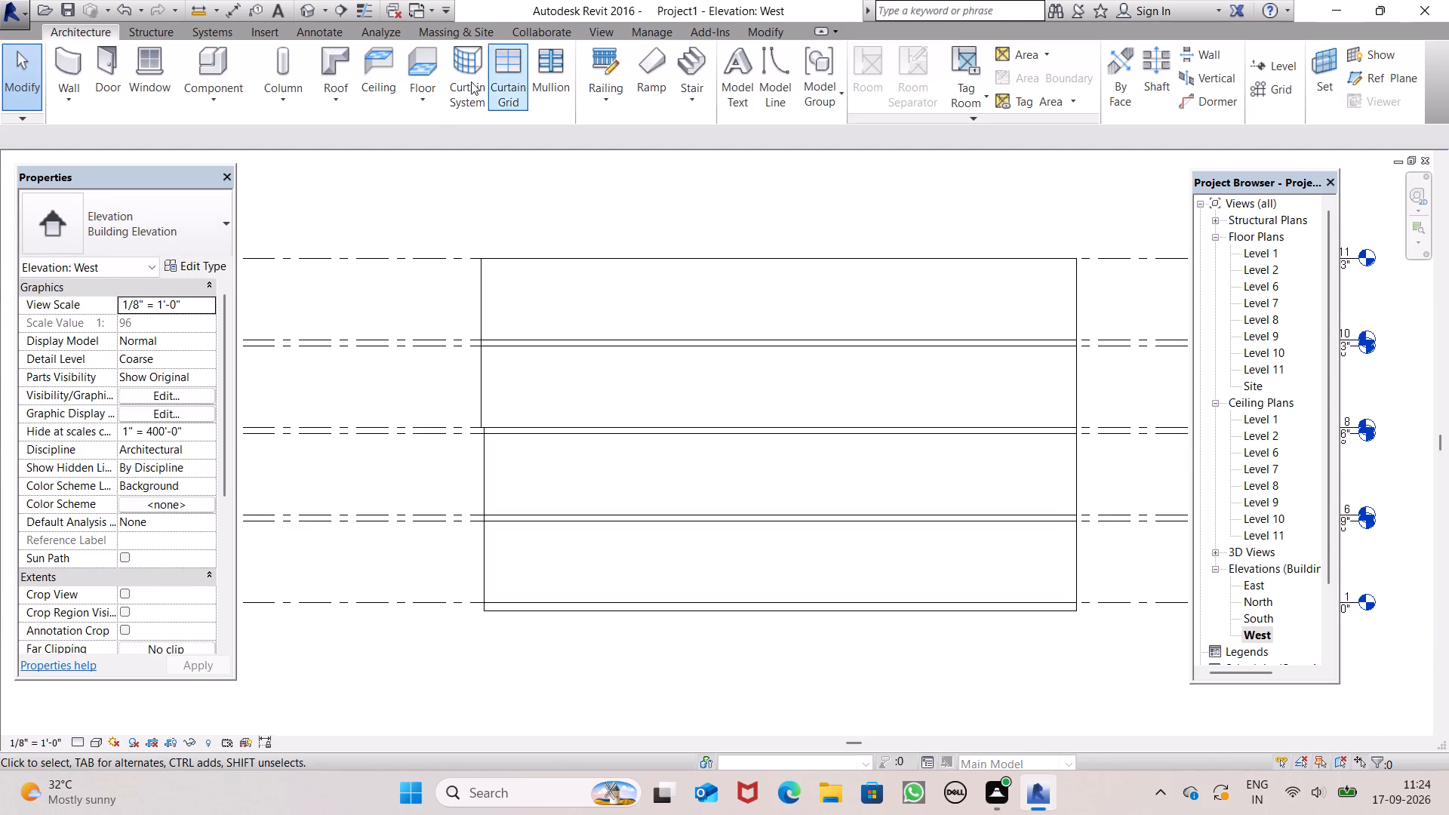
Inspect the raised top-storey walls from several sides in the default 3D view.
left_click(303, 7)
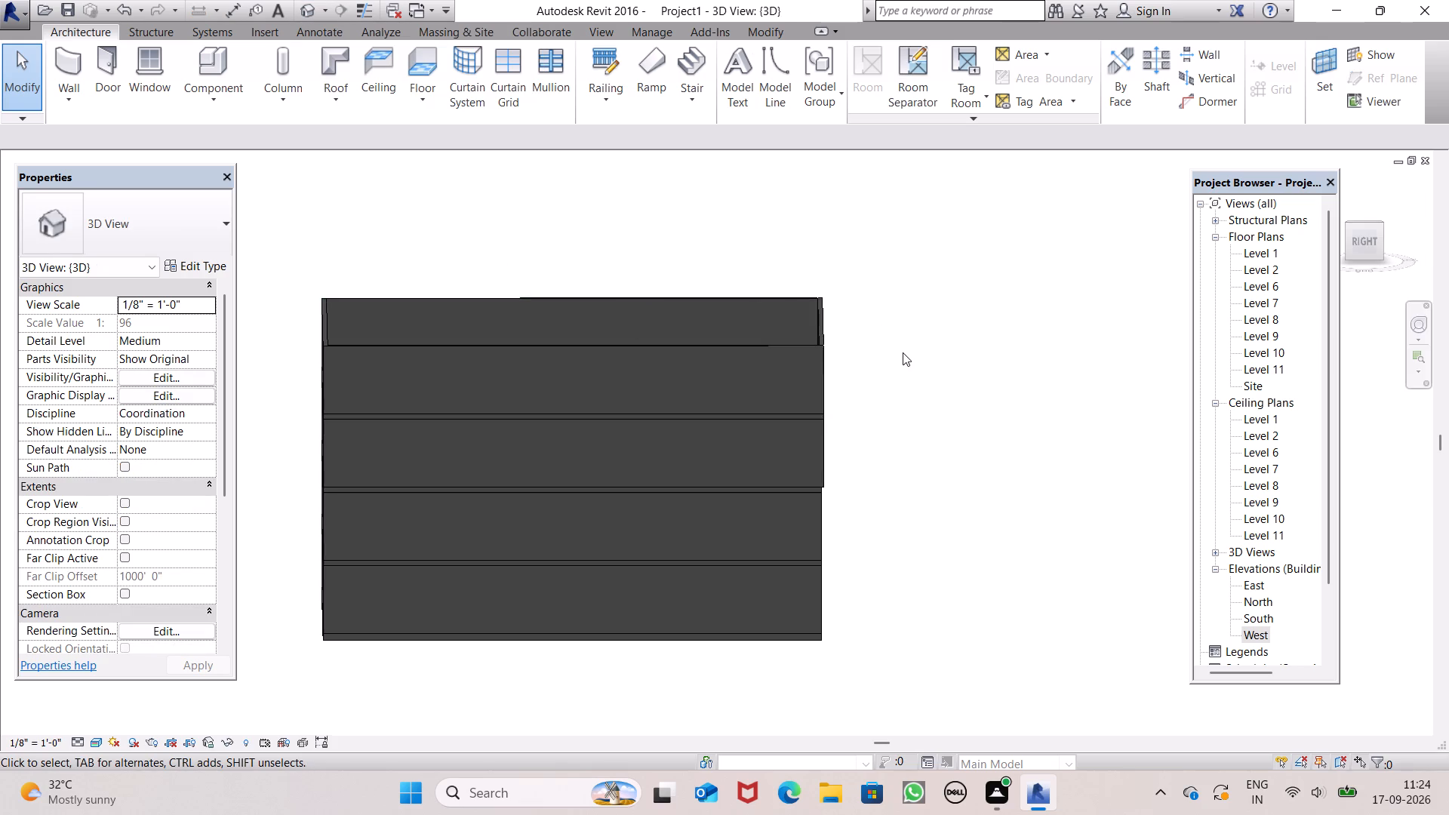
scroll(912, 380, "down", 1)
middle_click_drag(911, 389, 918, 357, "shift")
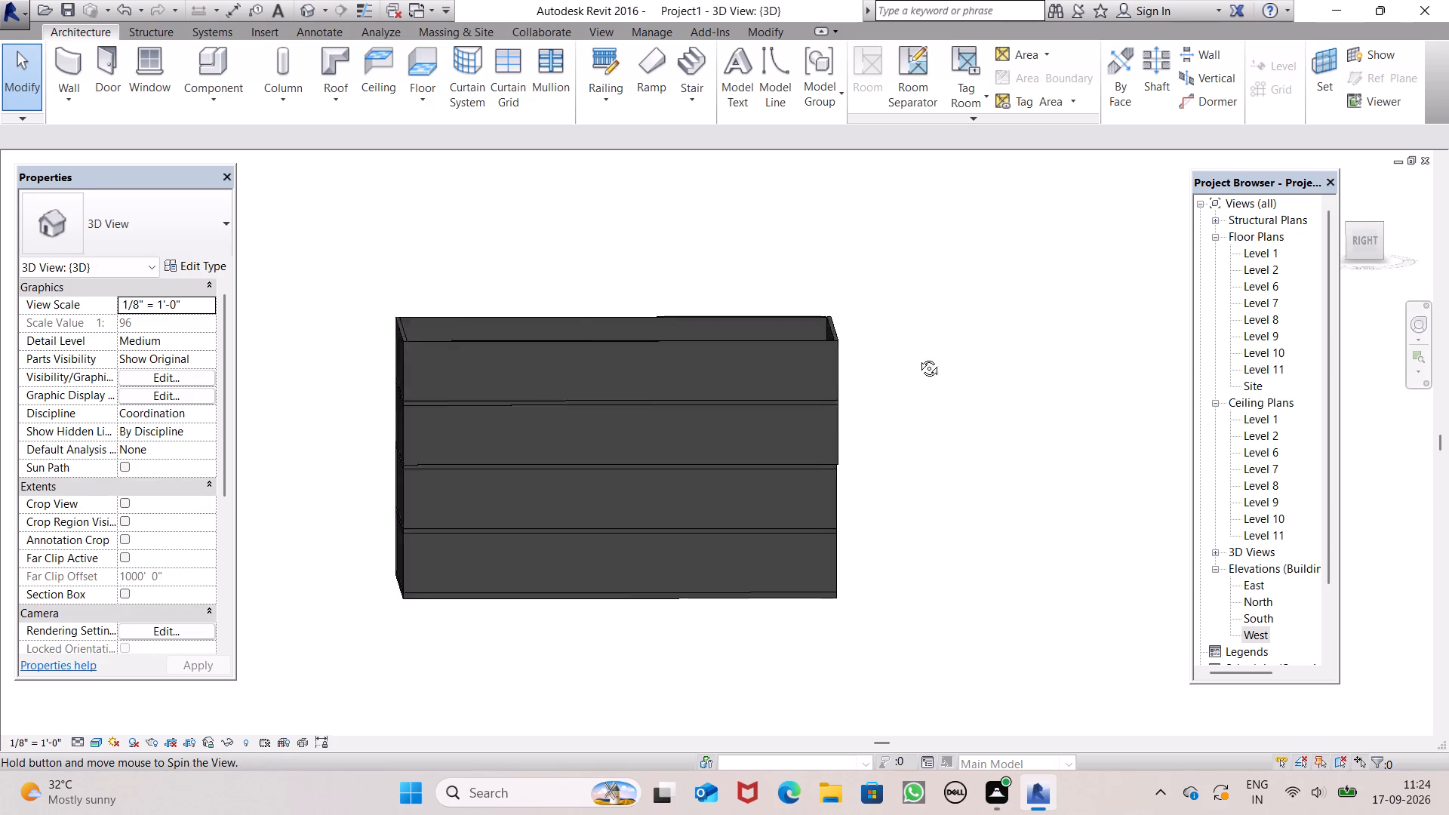
middle_click_drag(918, 357, 854, 369, "shift")
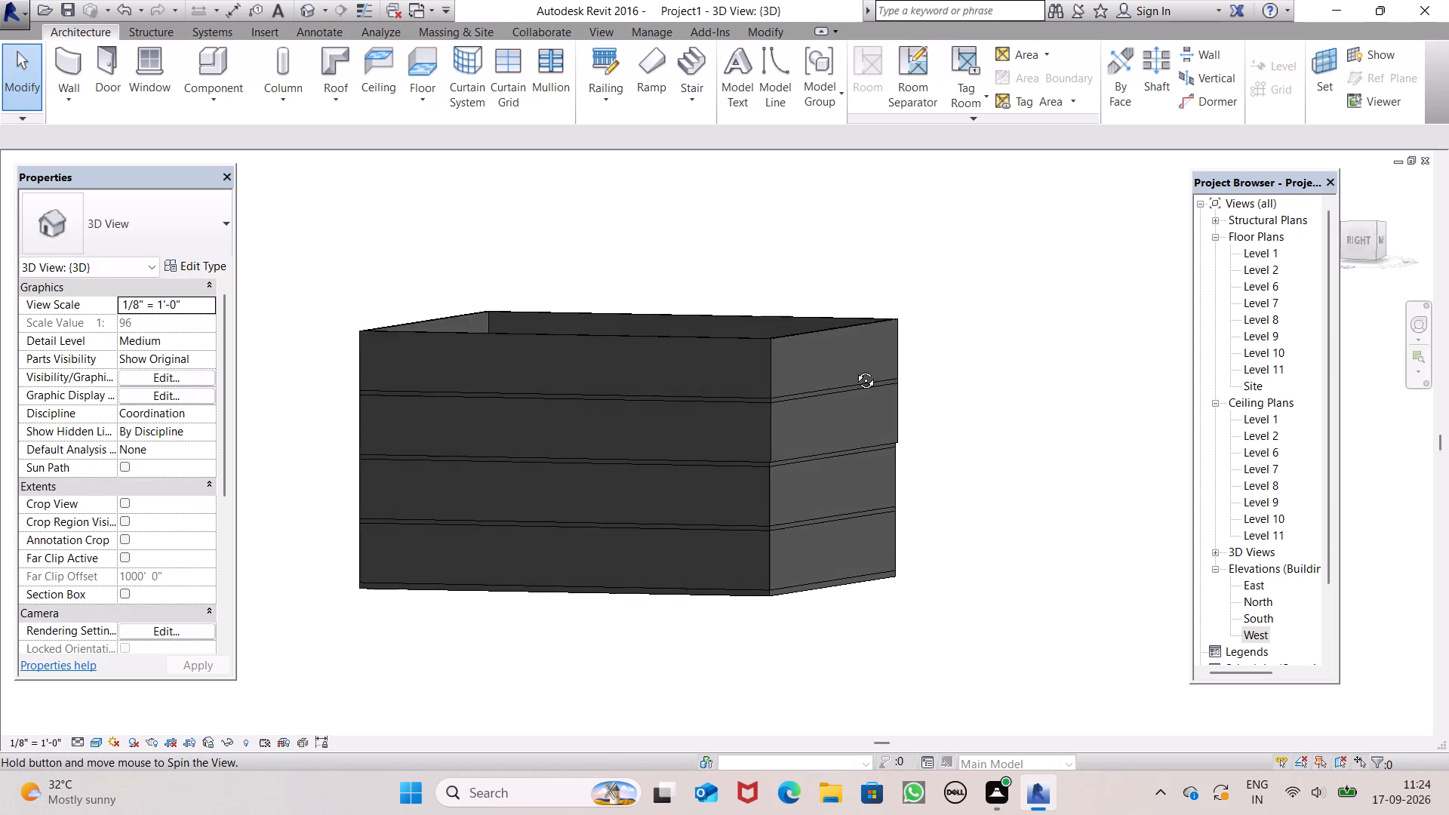
middle_click_drag(854, 369, 1189, 370, "shift")
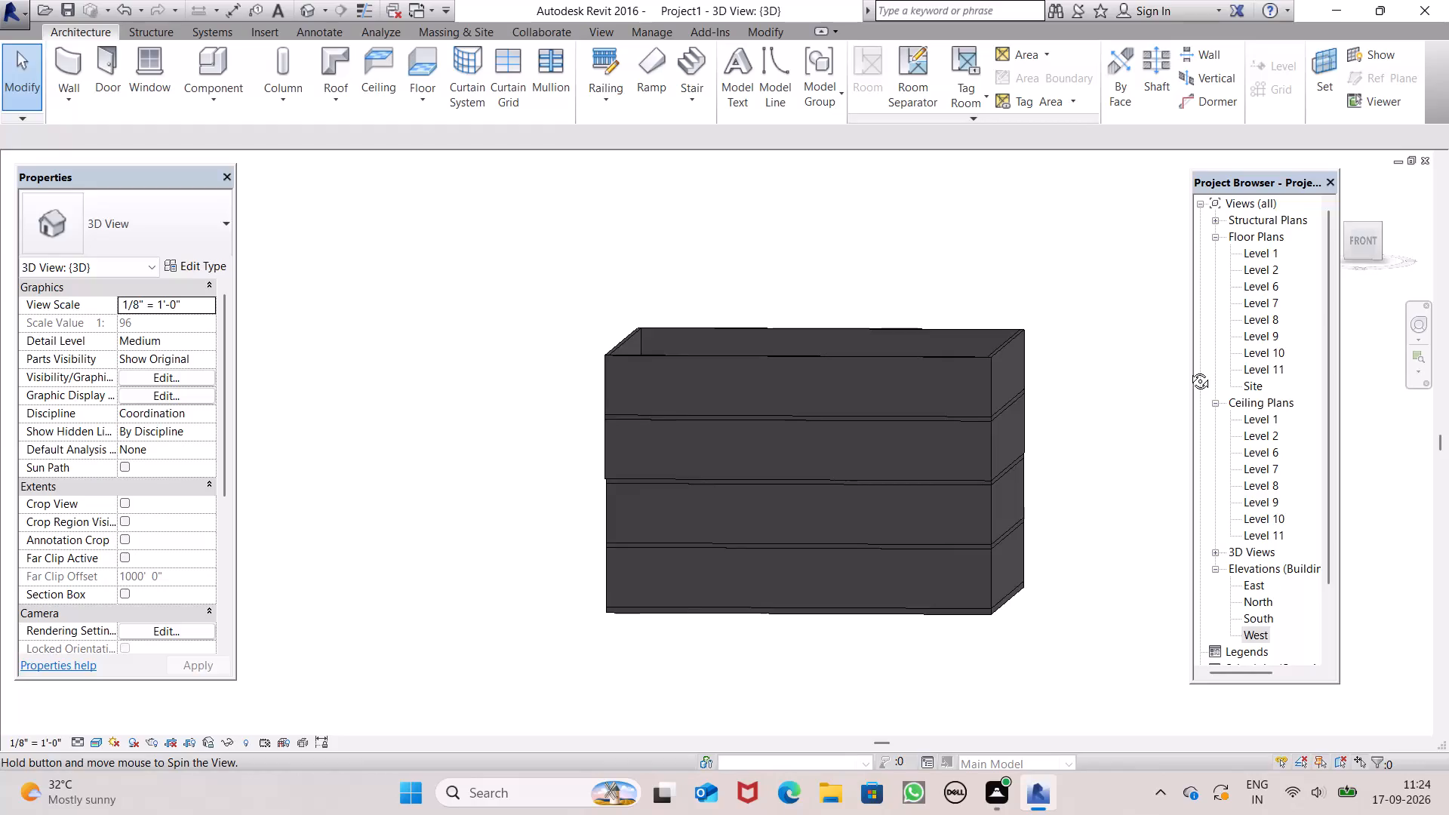
middle_click_drag(1189, 370, 945, 389, "shift")
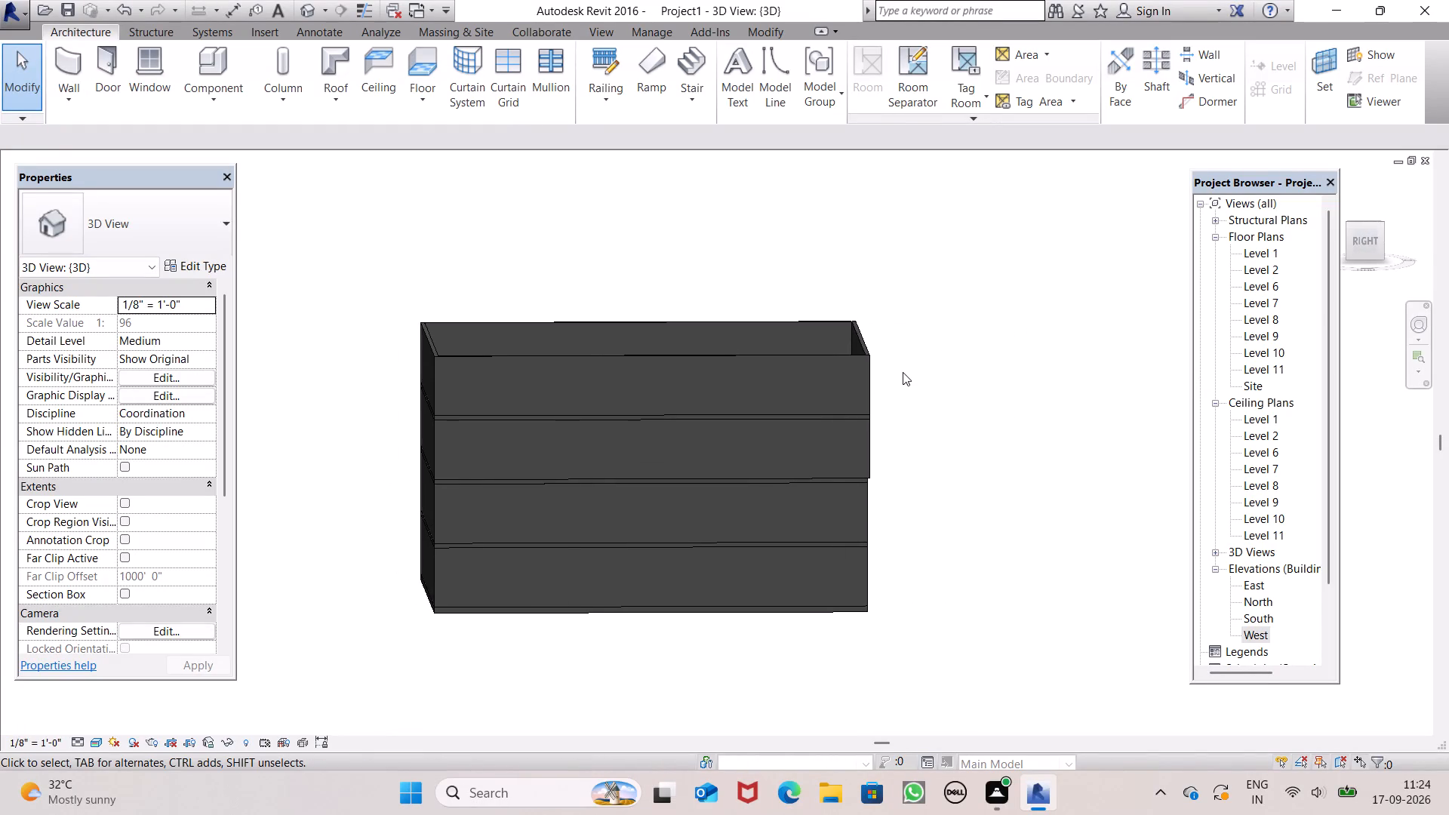
On the Level 11 floor plan, create a flat Generic - 9" footprint roof from a rectangle about 81' 6" long around the walls, leaving the walls unattached.
left_click(1269, 370)
left_click(1269, 370)
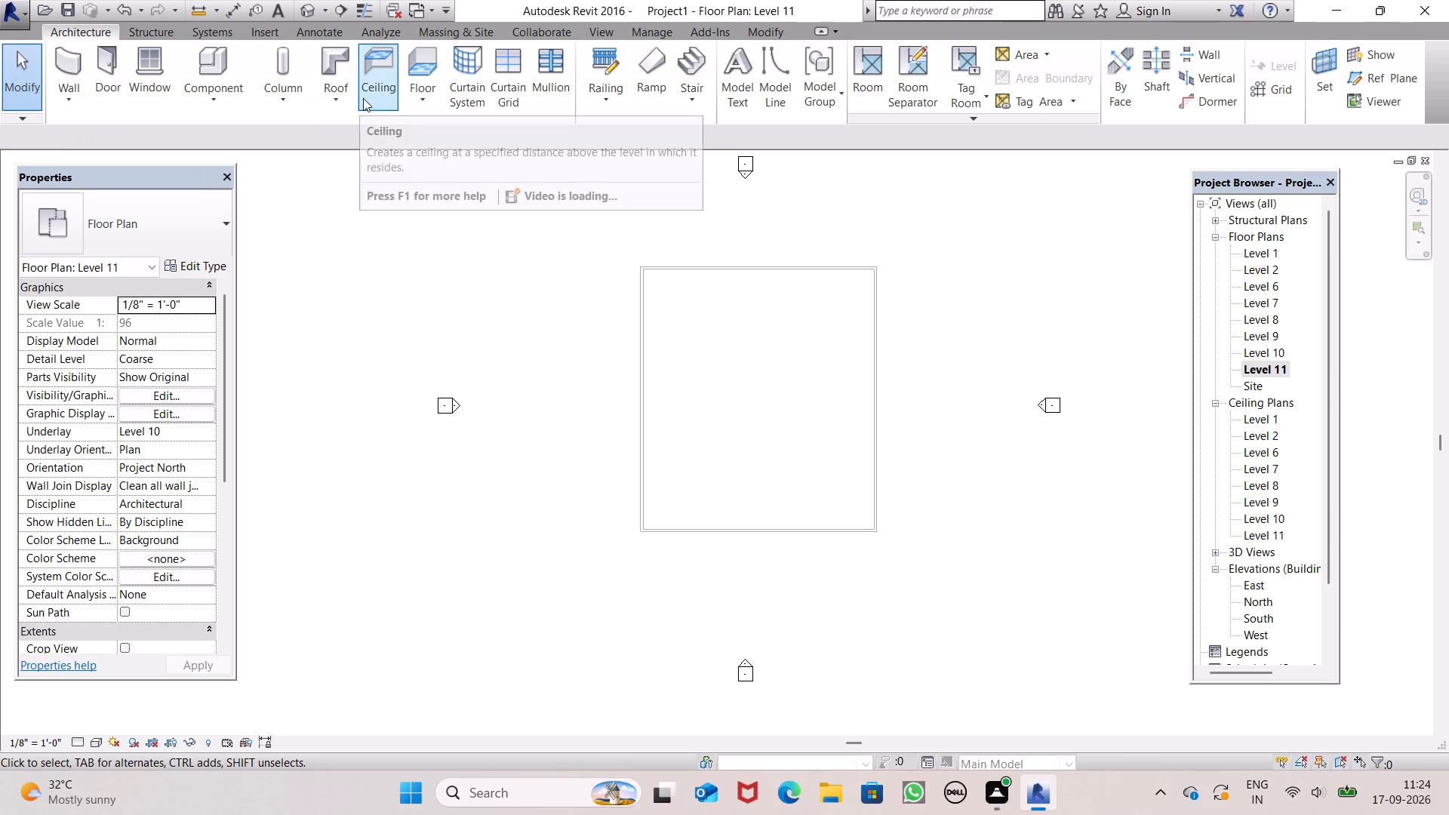
left_click(329, 93)
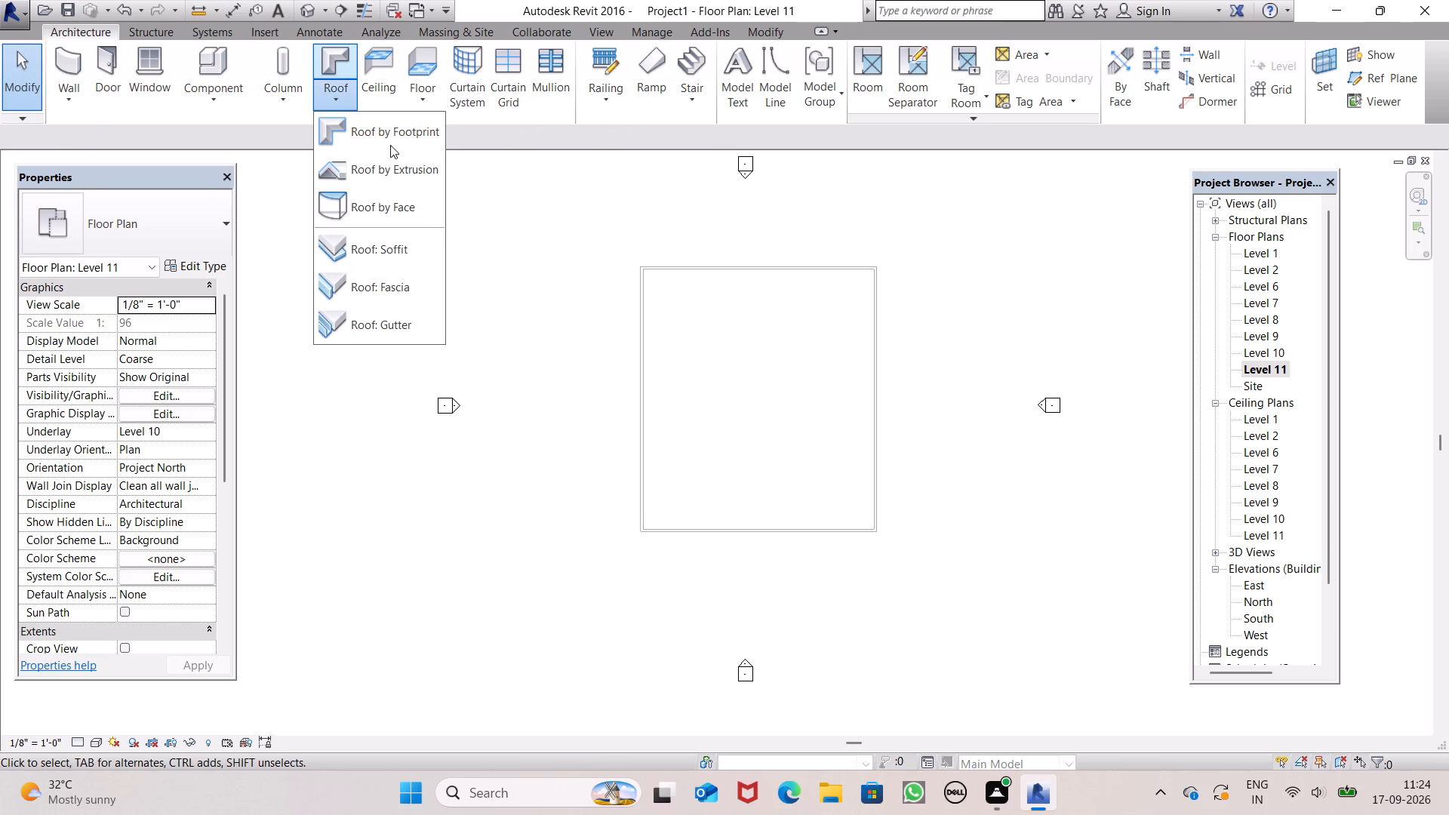
left_click(390, 137)
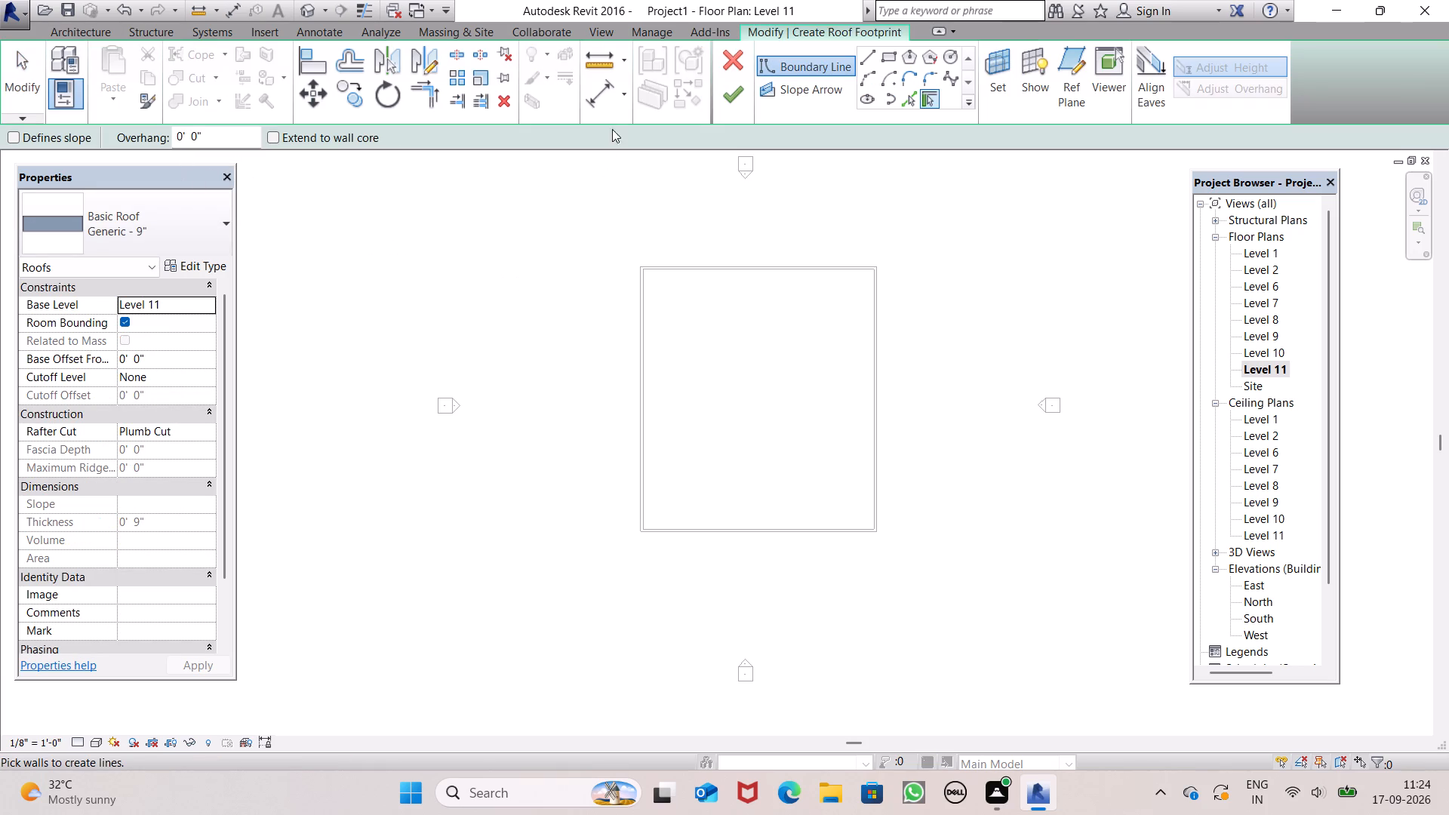
left_click(889, 55)
scroll(916, 348, "up", 4)
scroll(740, 307, "down", 3)
scroll(572, 232, "up", 5)
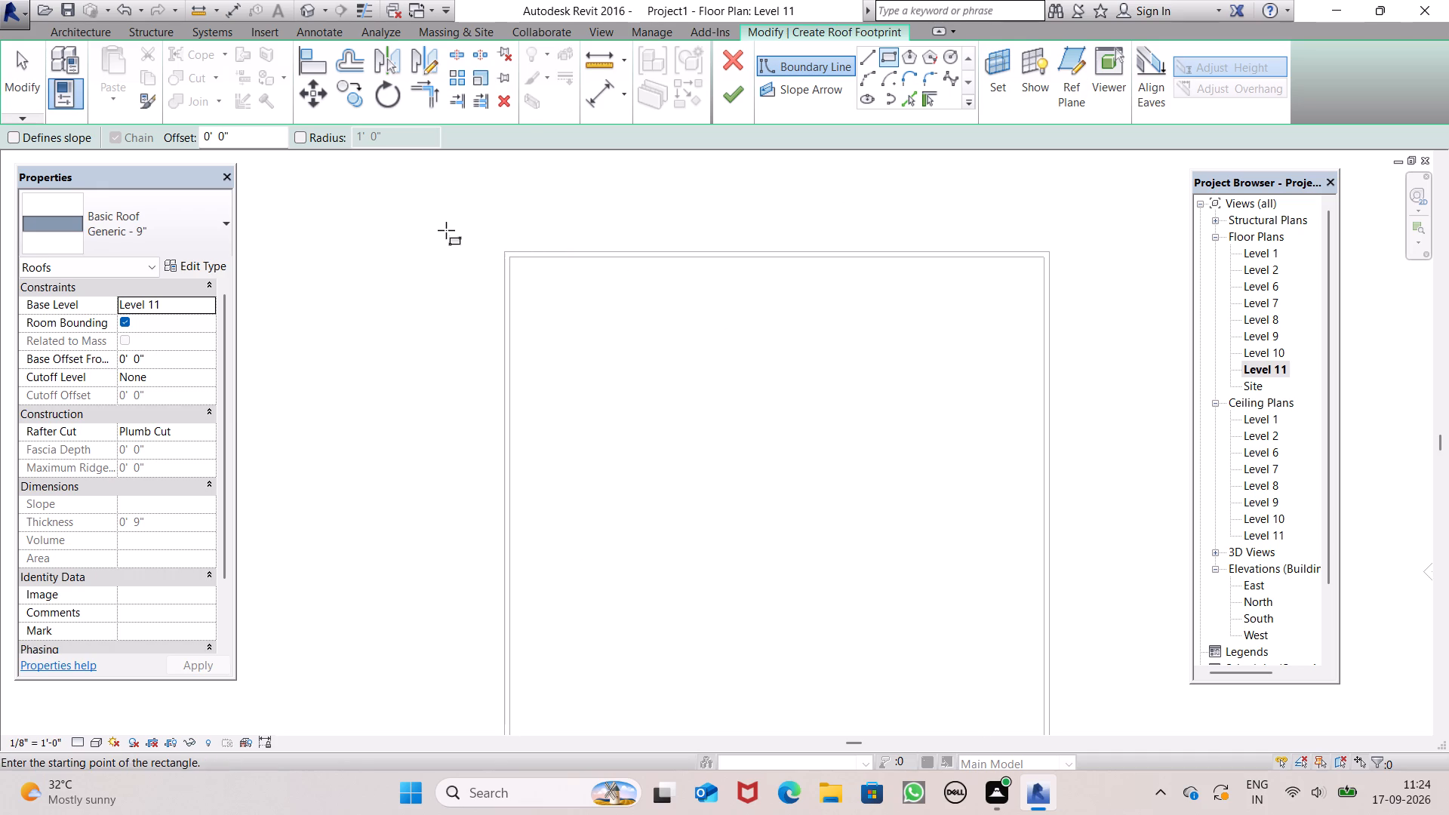
left_click(471, 223)
scroll(576, 350, "down", 7)
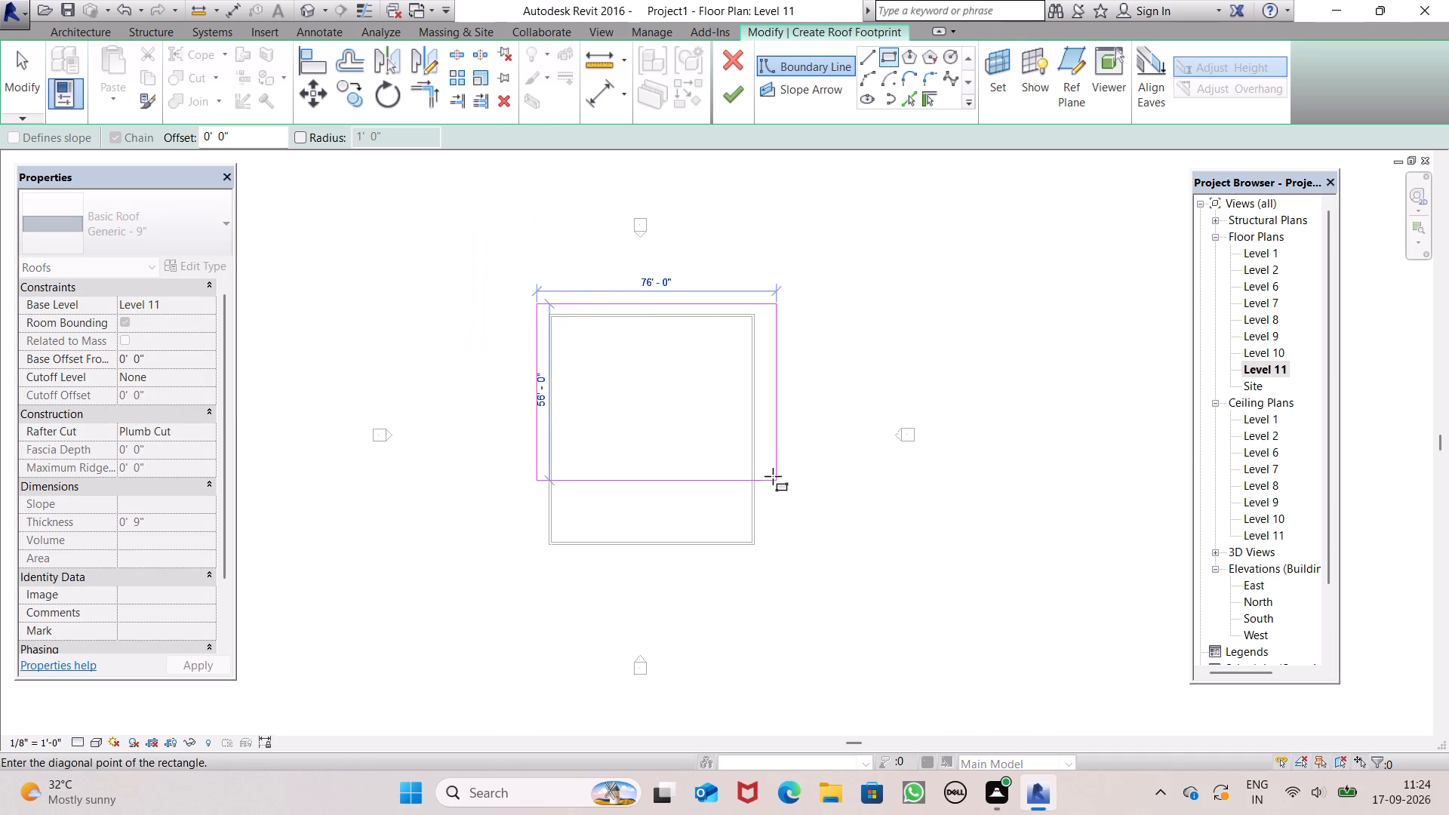
scroll(747, 562, "up", 7)
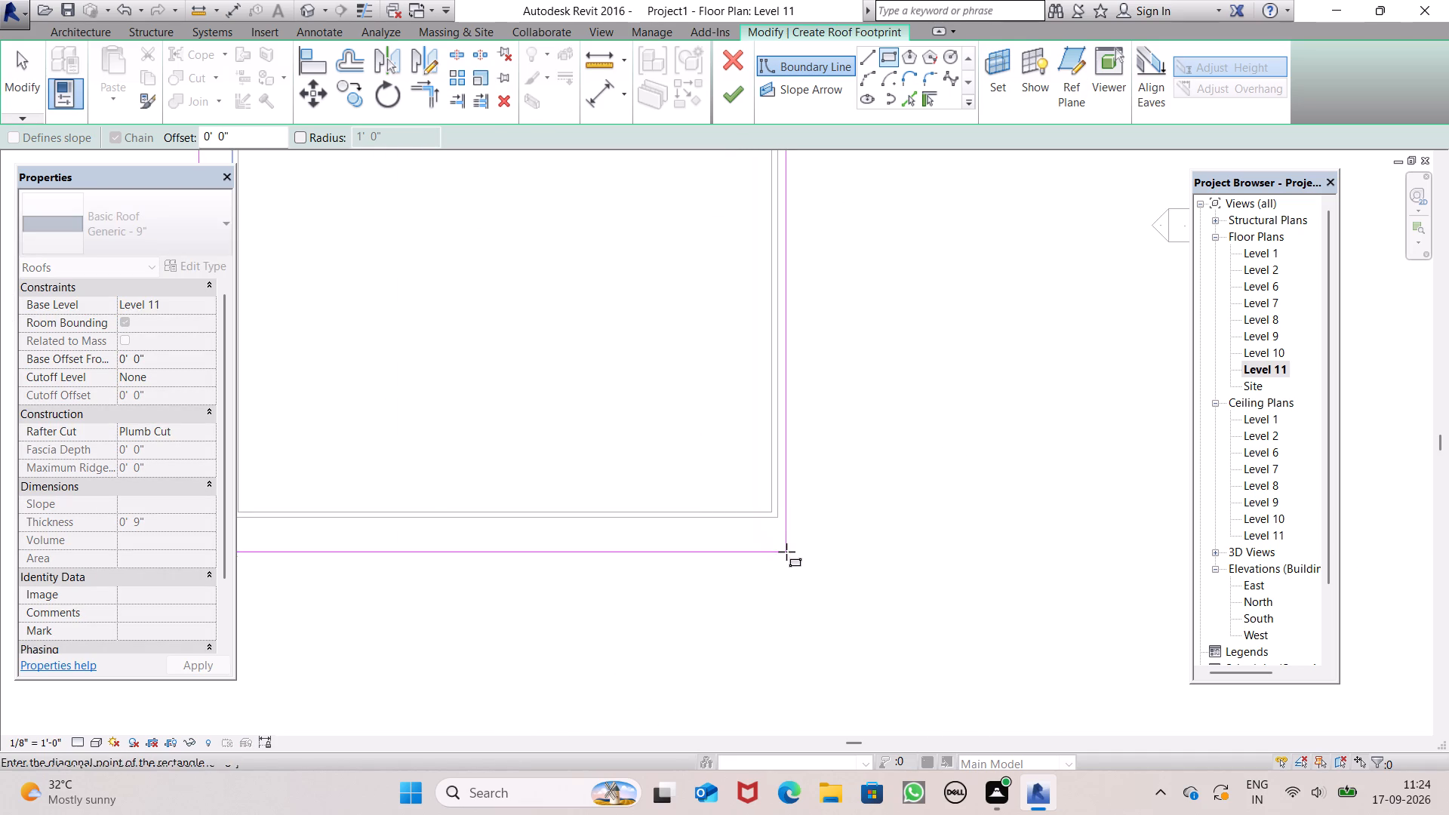
scroll(817, 558, "down", 5)
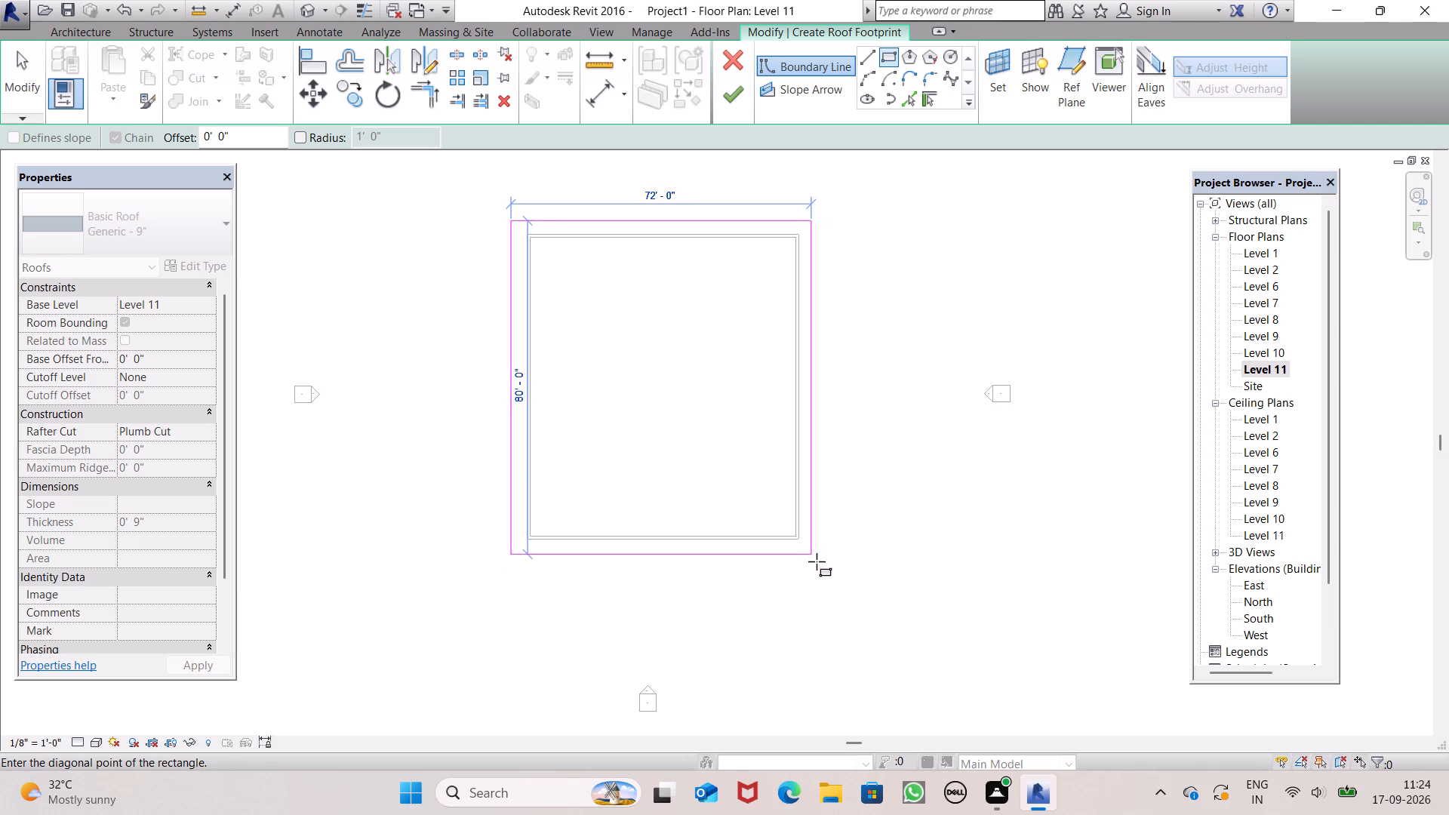
scroll(820, 563, "up", 1)
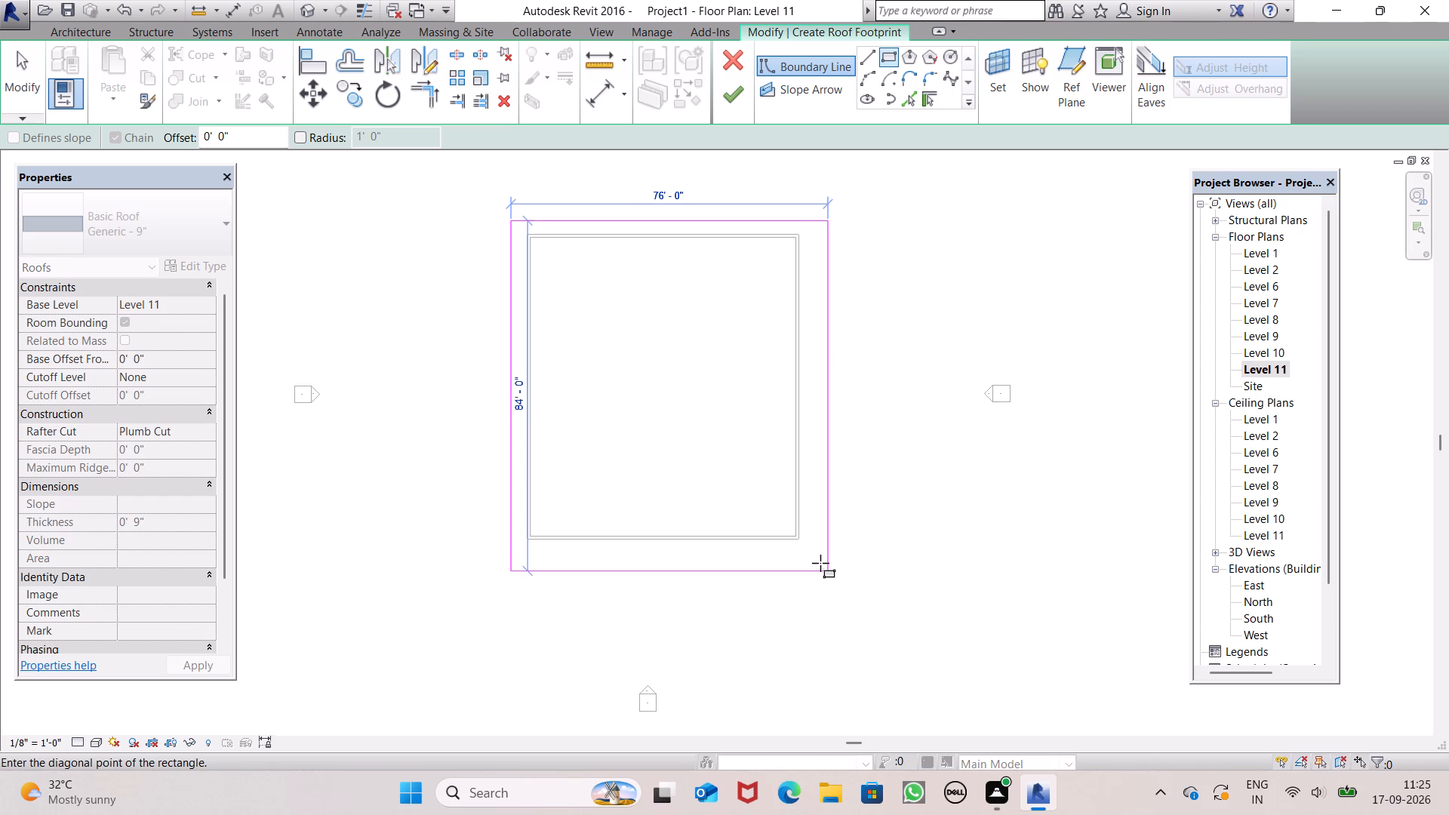
scroll(820, 563, "up", 1)
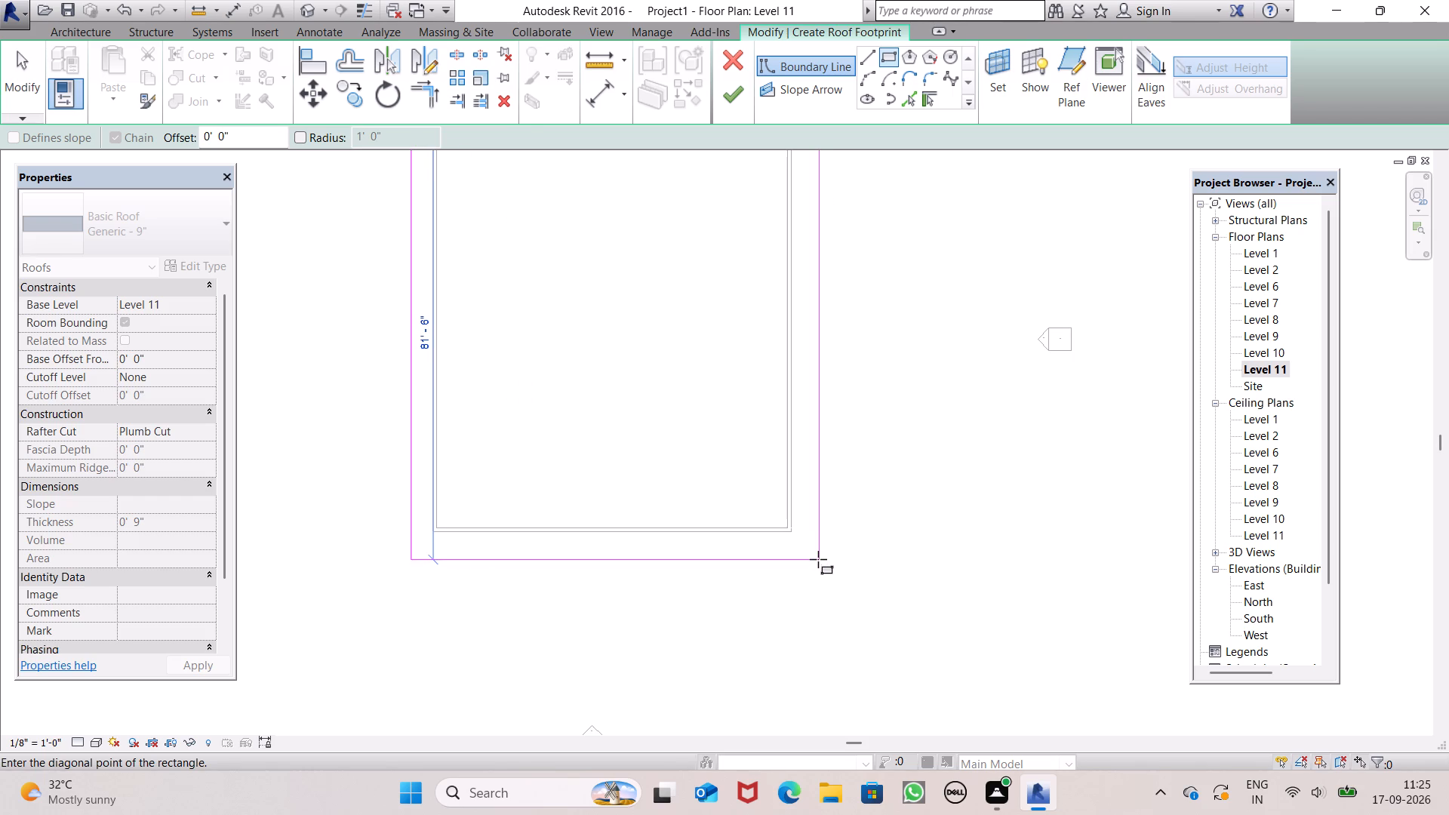
left_click(818, 559)
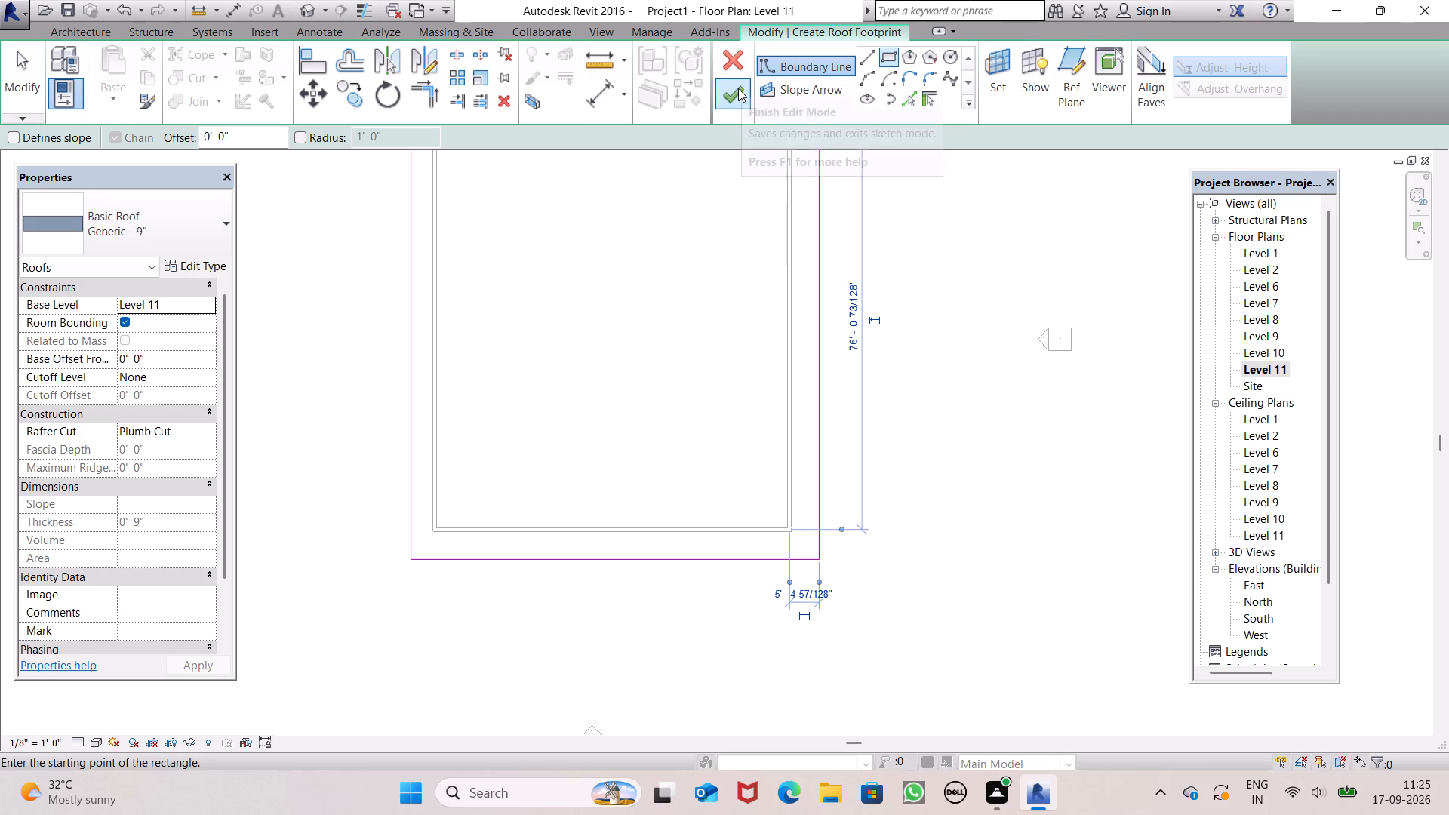
left_click(738, 88)
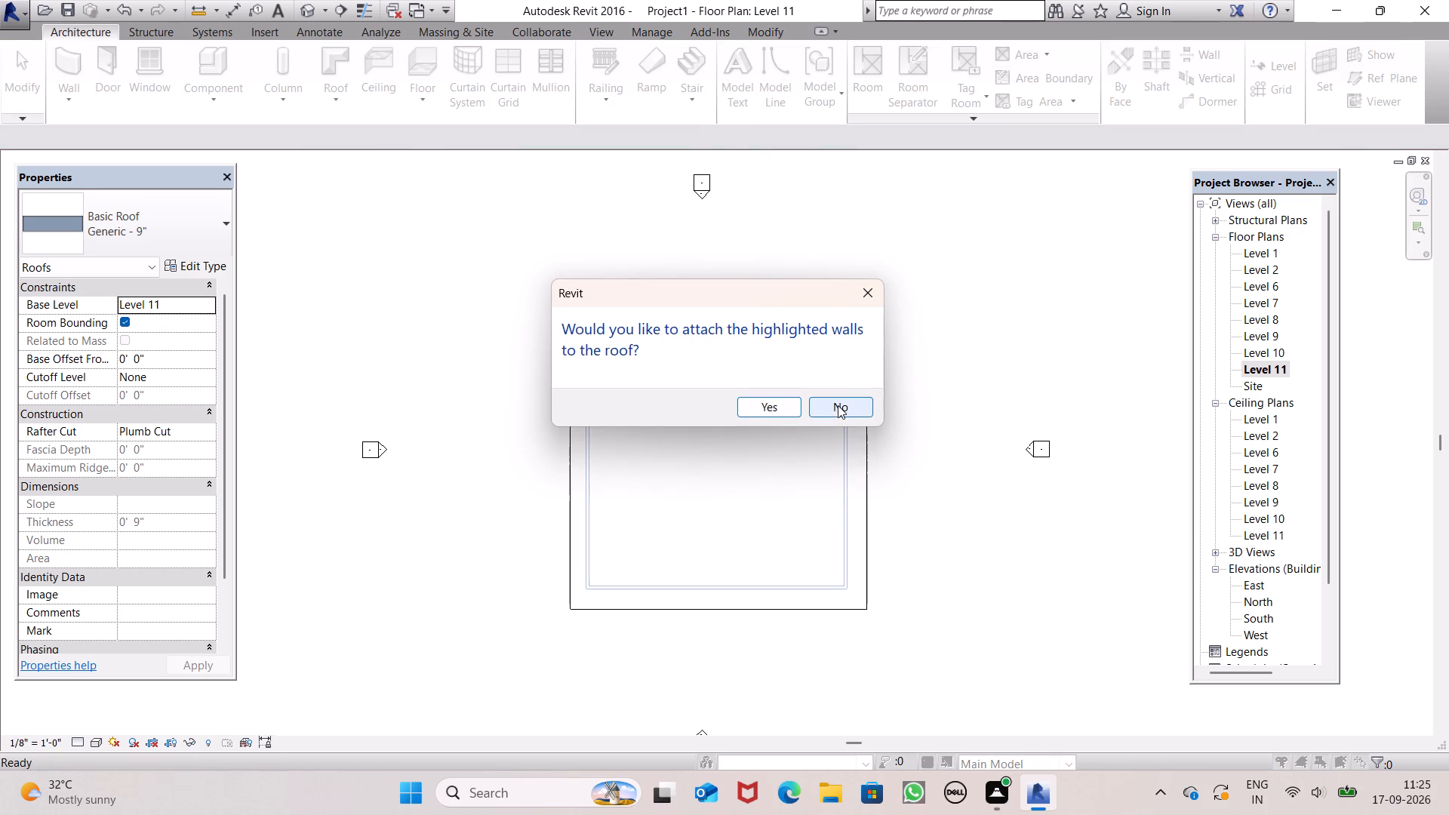
left_click(838, 405)
scroll(864, 392, "down", 7)
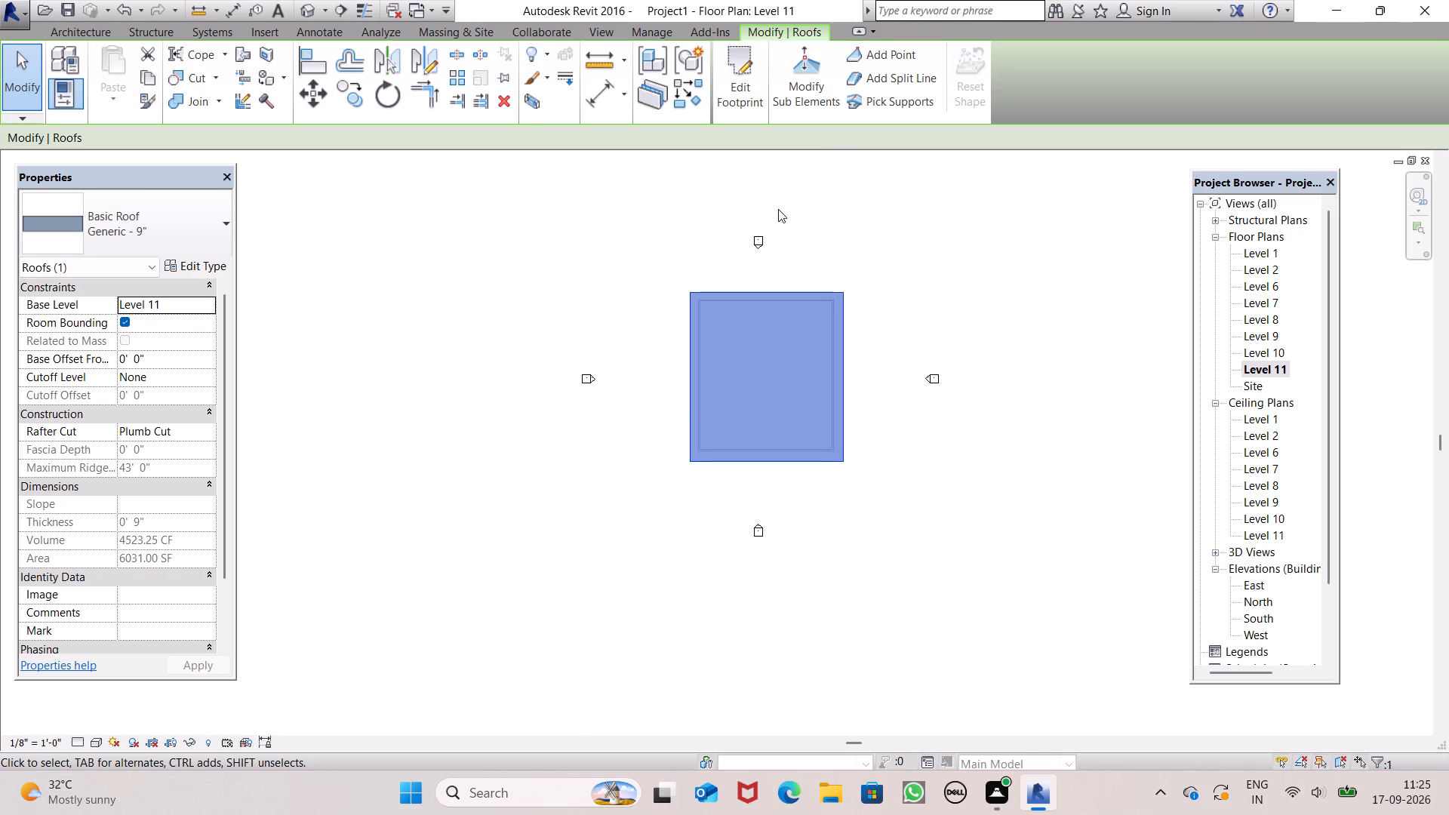
left_click(785, 220)
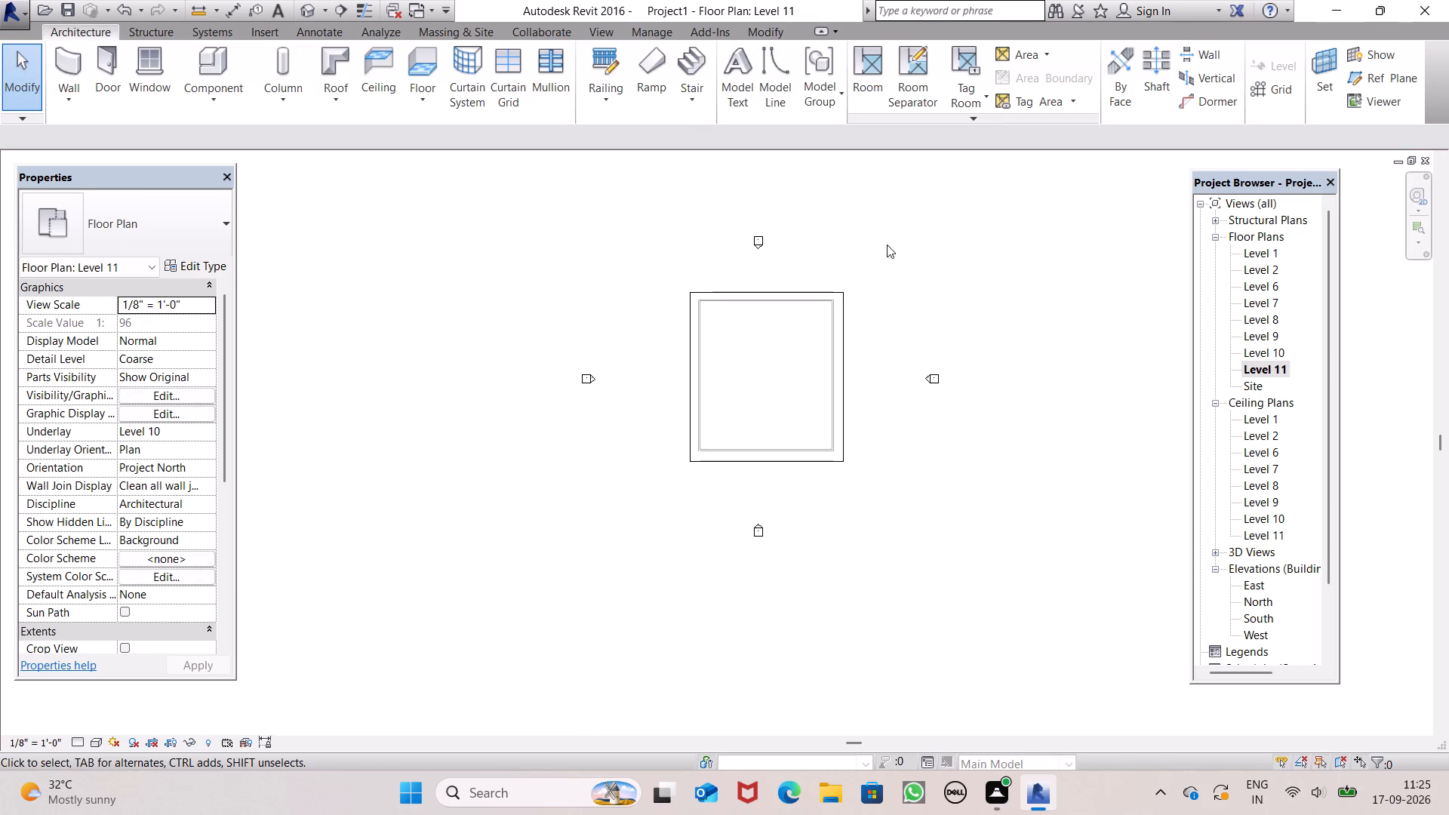
Examine the new Level 11 roof and its overhang from the side and from above in the 3D view.
scroll(908, 261, "up", 1)
scroll(847, 274, "down", 4)
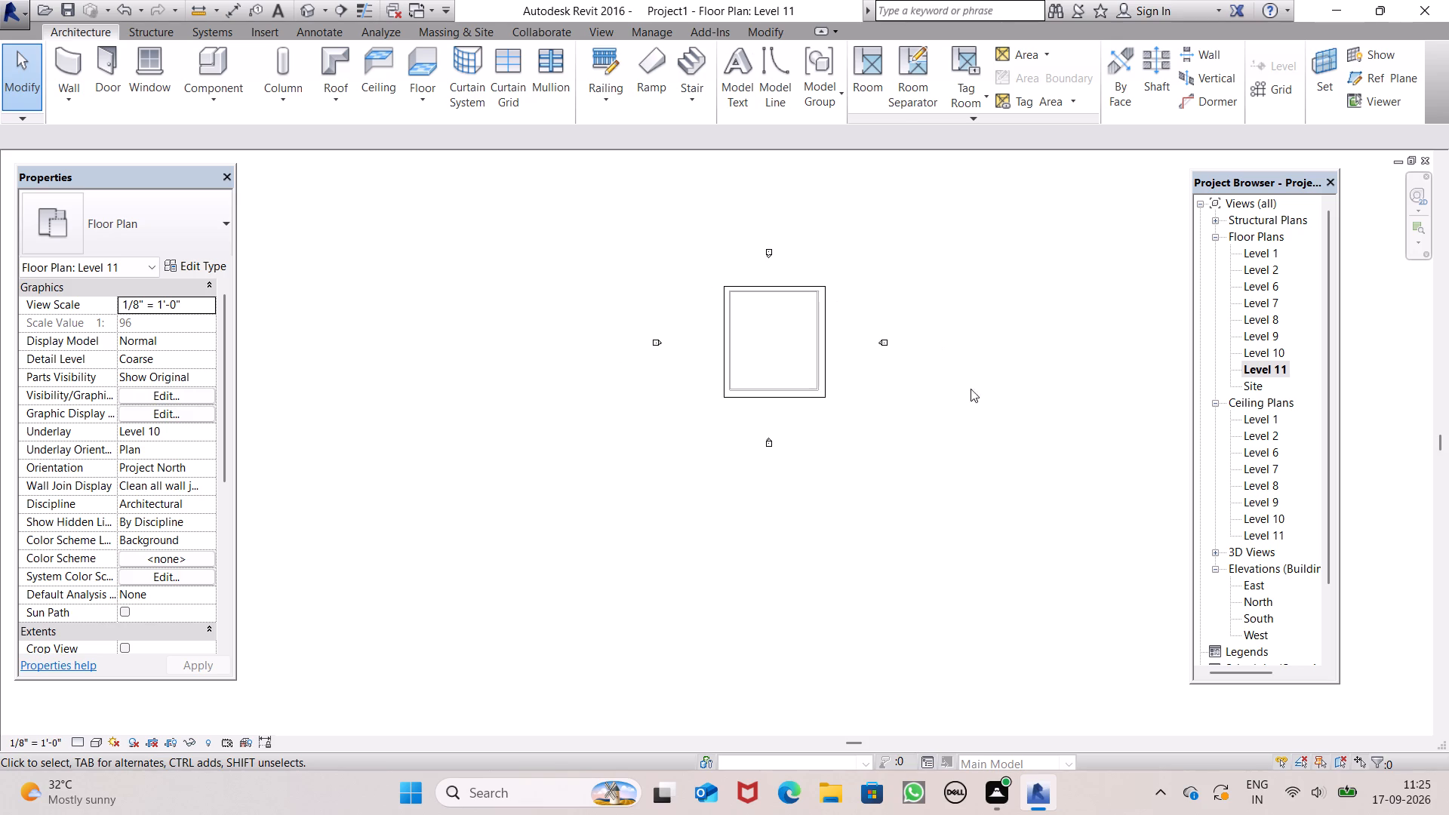
scroll(930, 377, "up", 3)
left_click(309, 5)
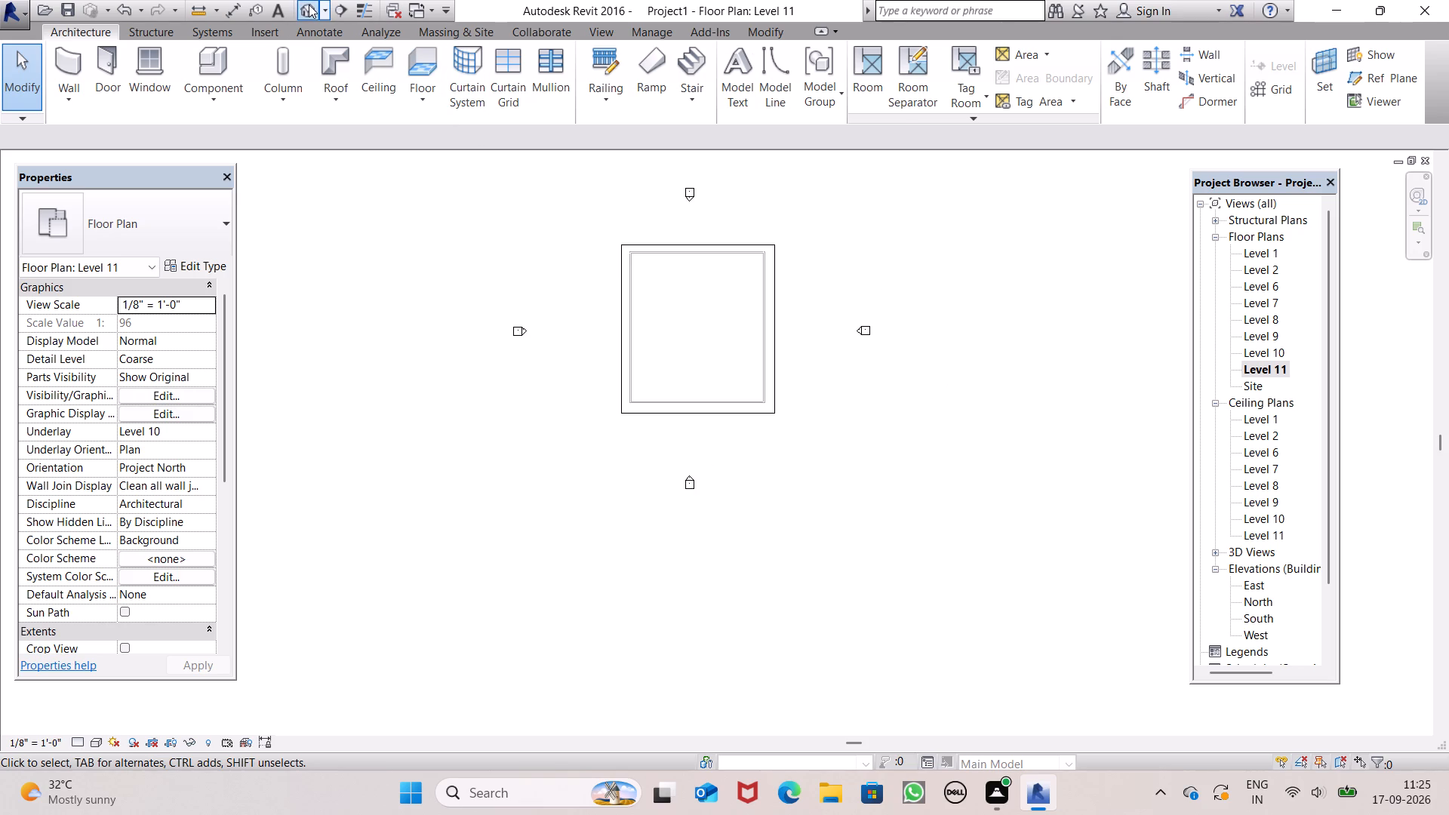
left_click(874, 232)
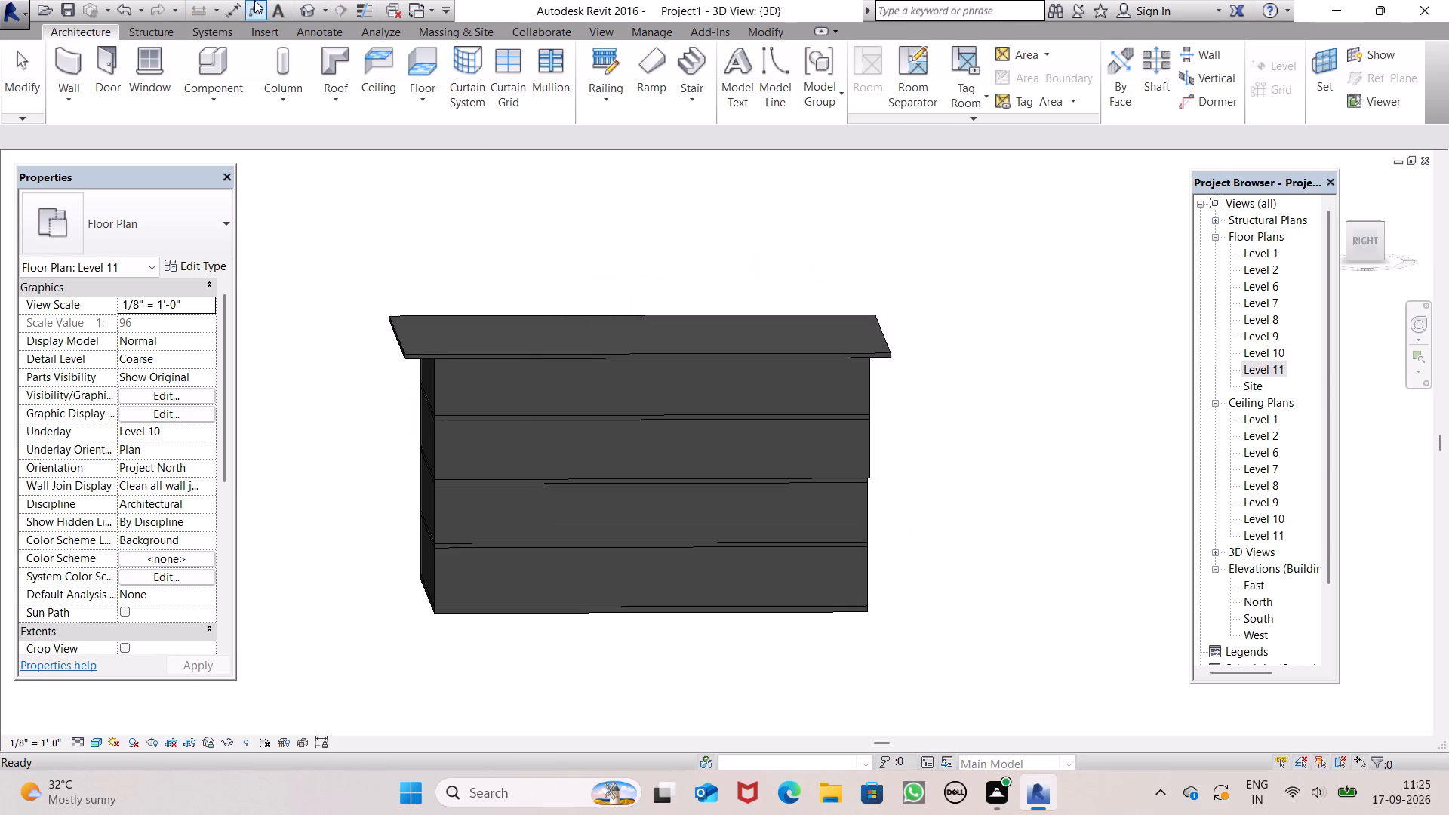
scroll(804, 350, "down", 2)
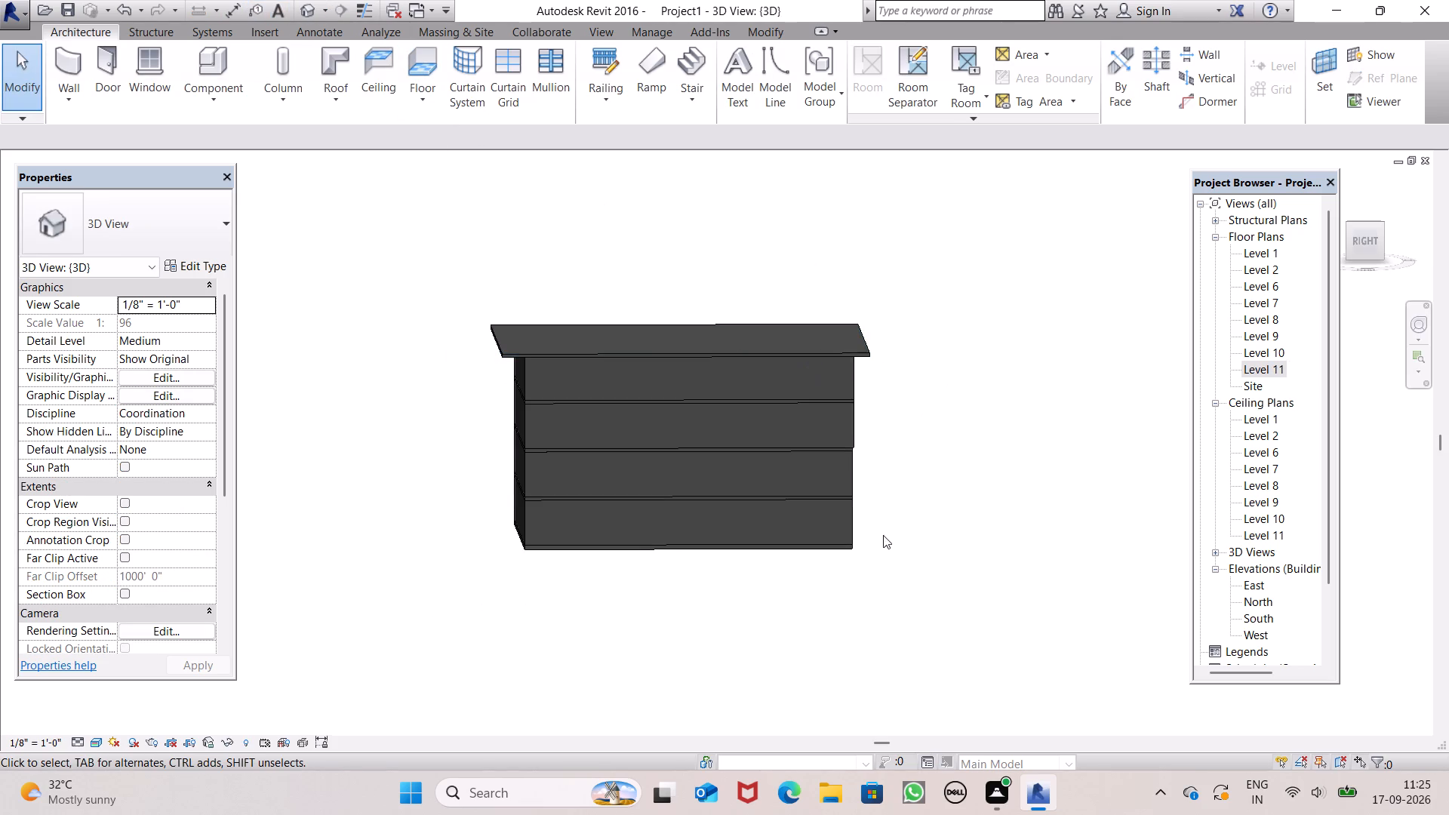
scroll(875, 530, "up", 1)
scroll(872, 526, "down", 2)
middle_click_drag(863, 503, 807, 553)
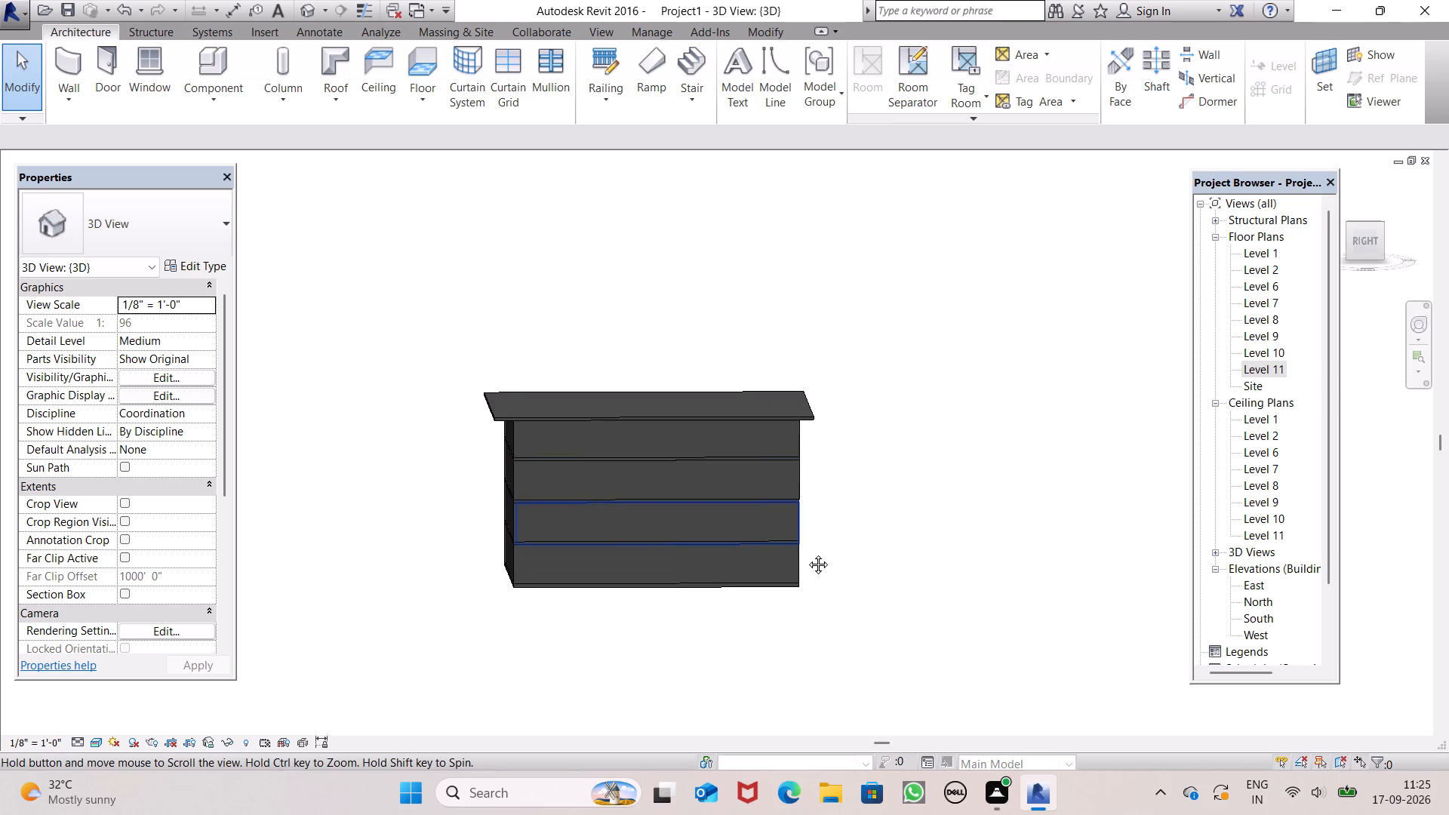
middle_click_drag(807, 553, 806, 554)
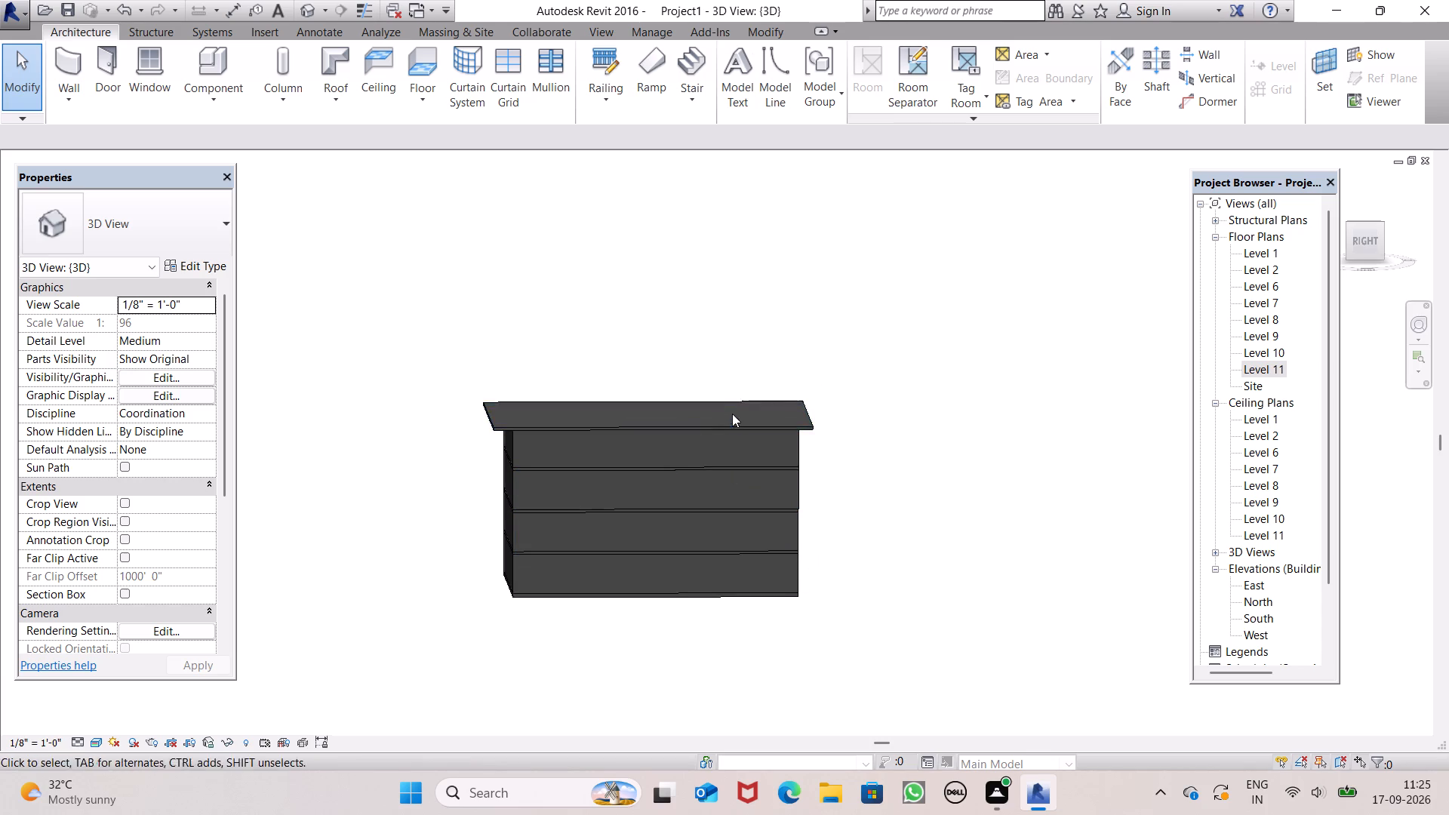
middle_click_drag(724, 405, 730, 726, "shift")
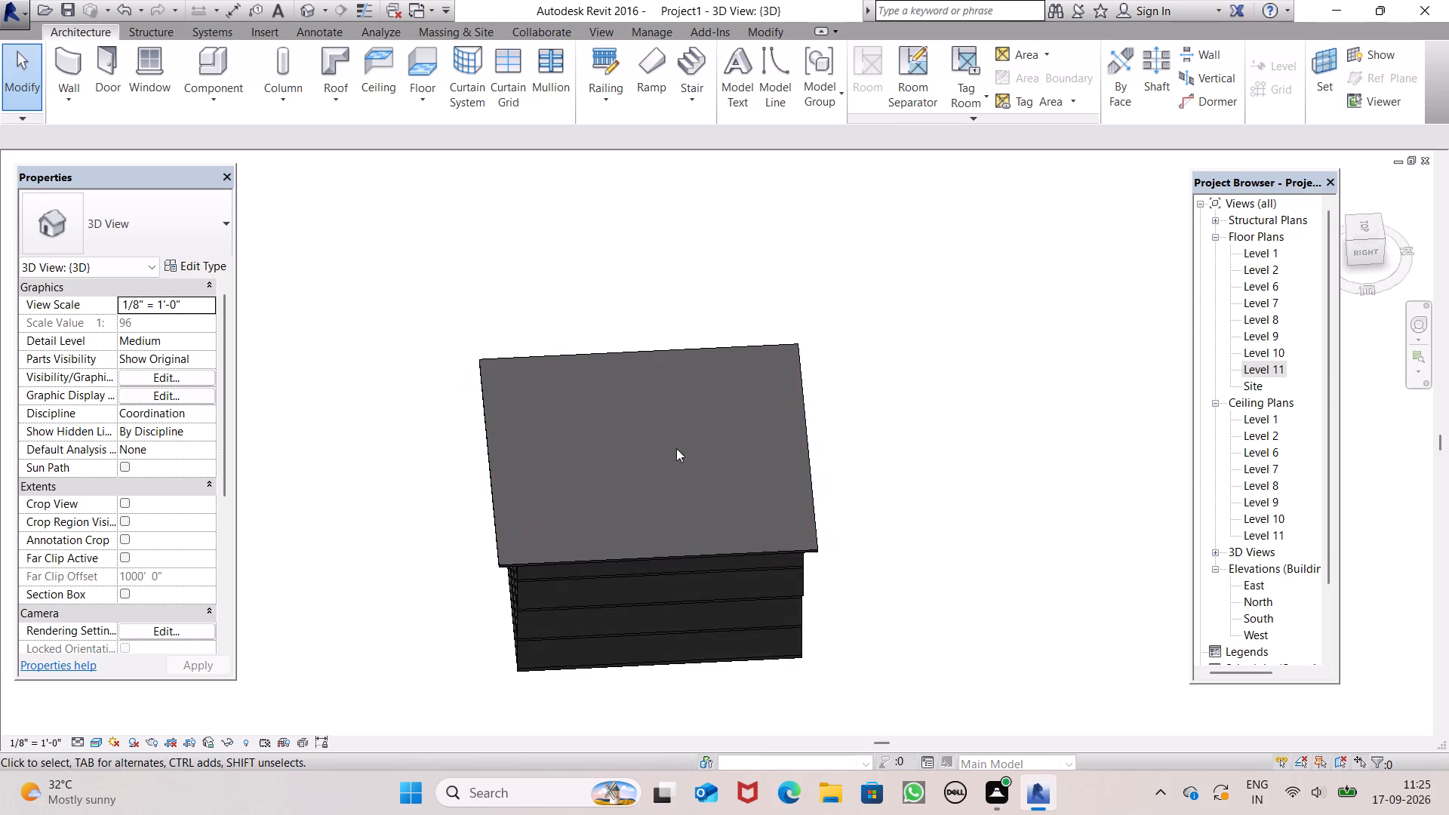
scroll(674, 426, "up", 2)
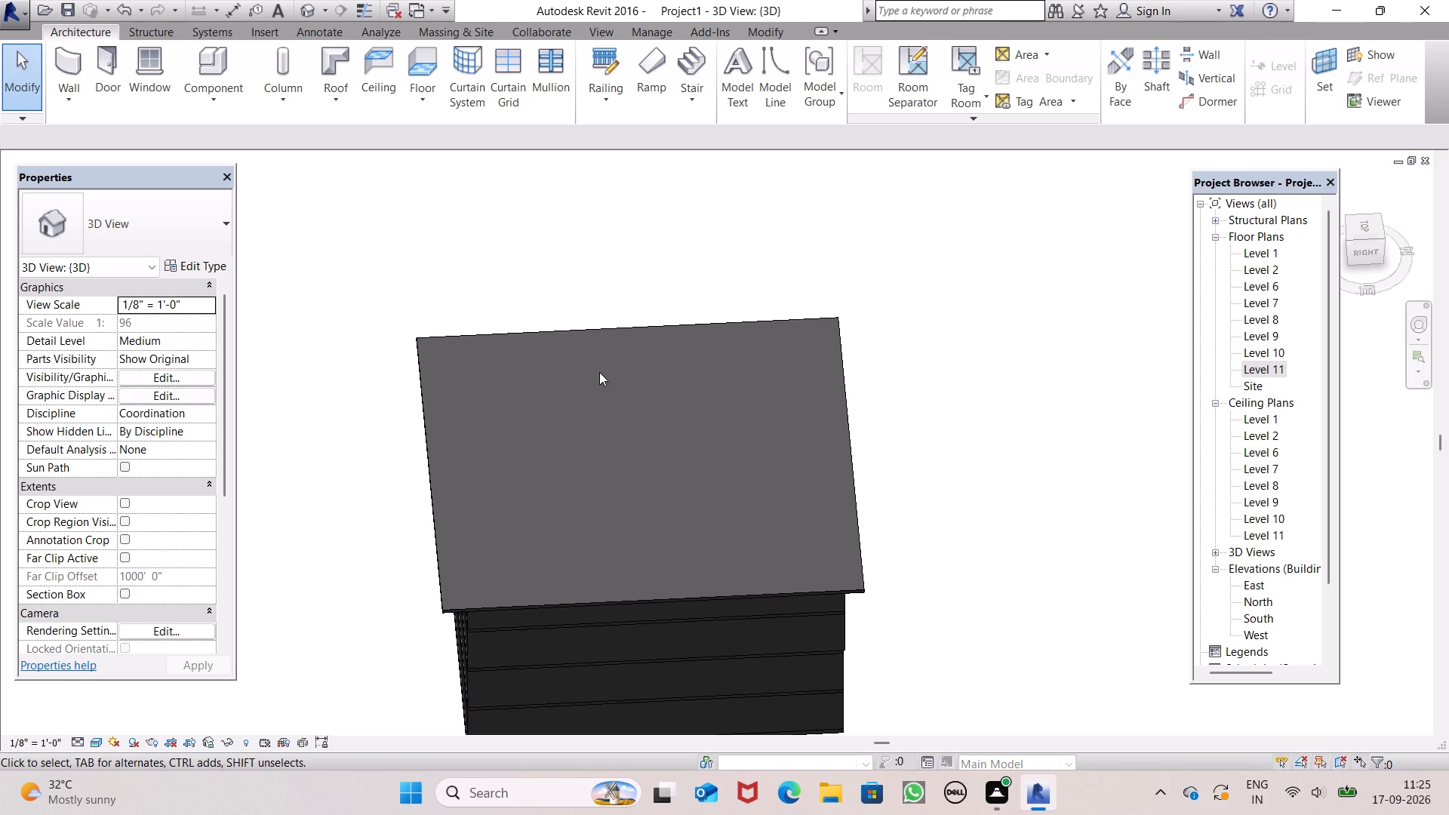
scroll(852, 447, "up", 1)
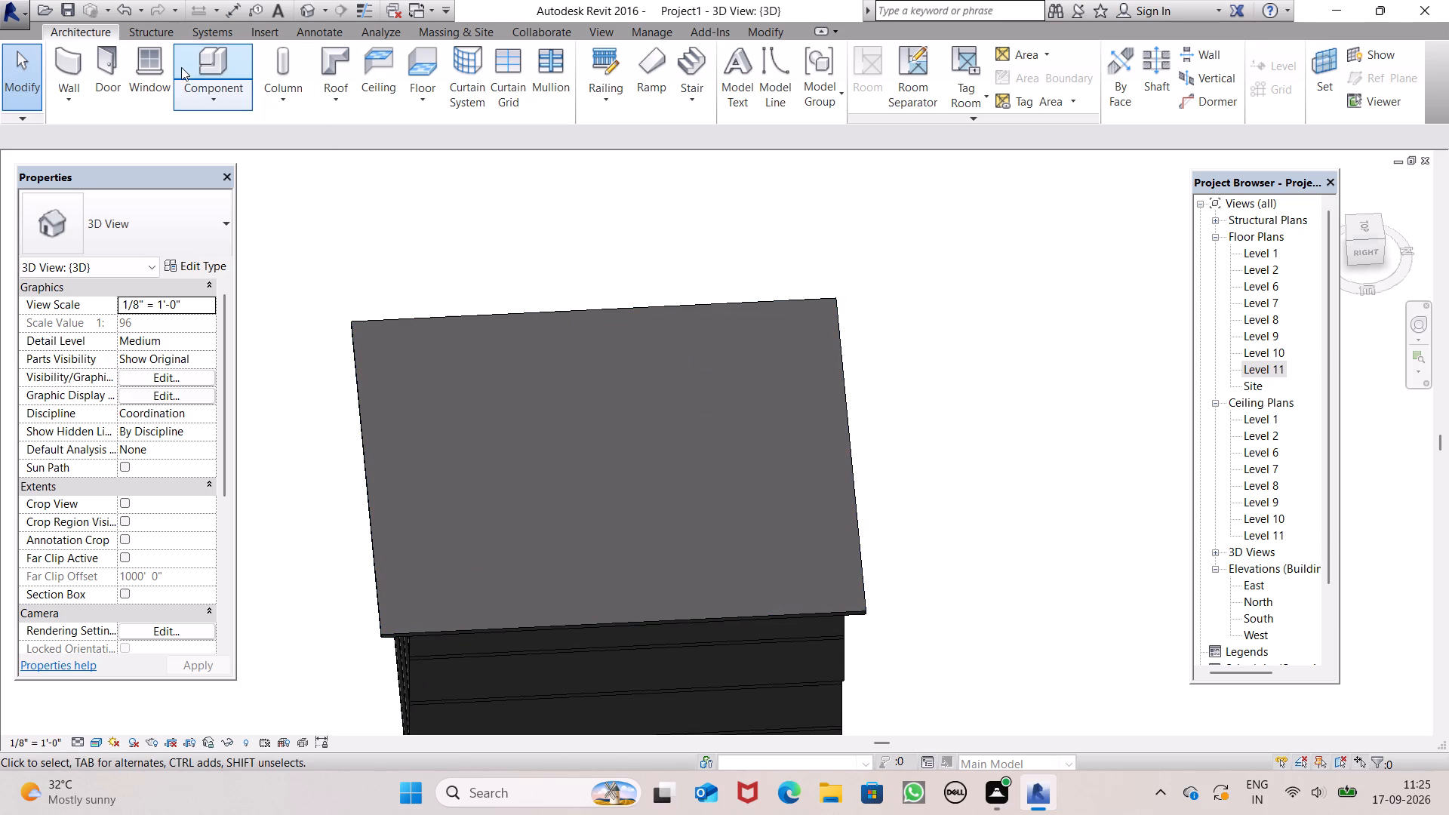
On the Level 11 floor plan, draw a rectangle of 10' high Generic - 8" walls, about 26' 6" by 28' 6", inside the roof's northeast part.
double_click(1281, 371)
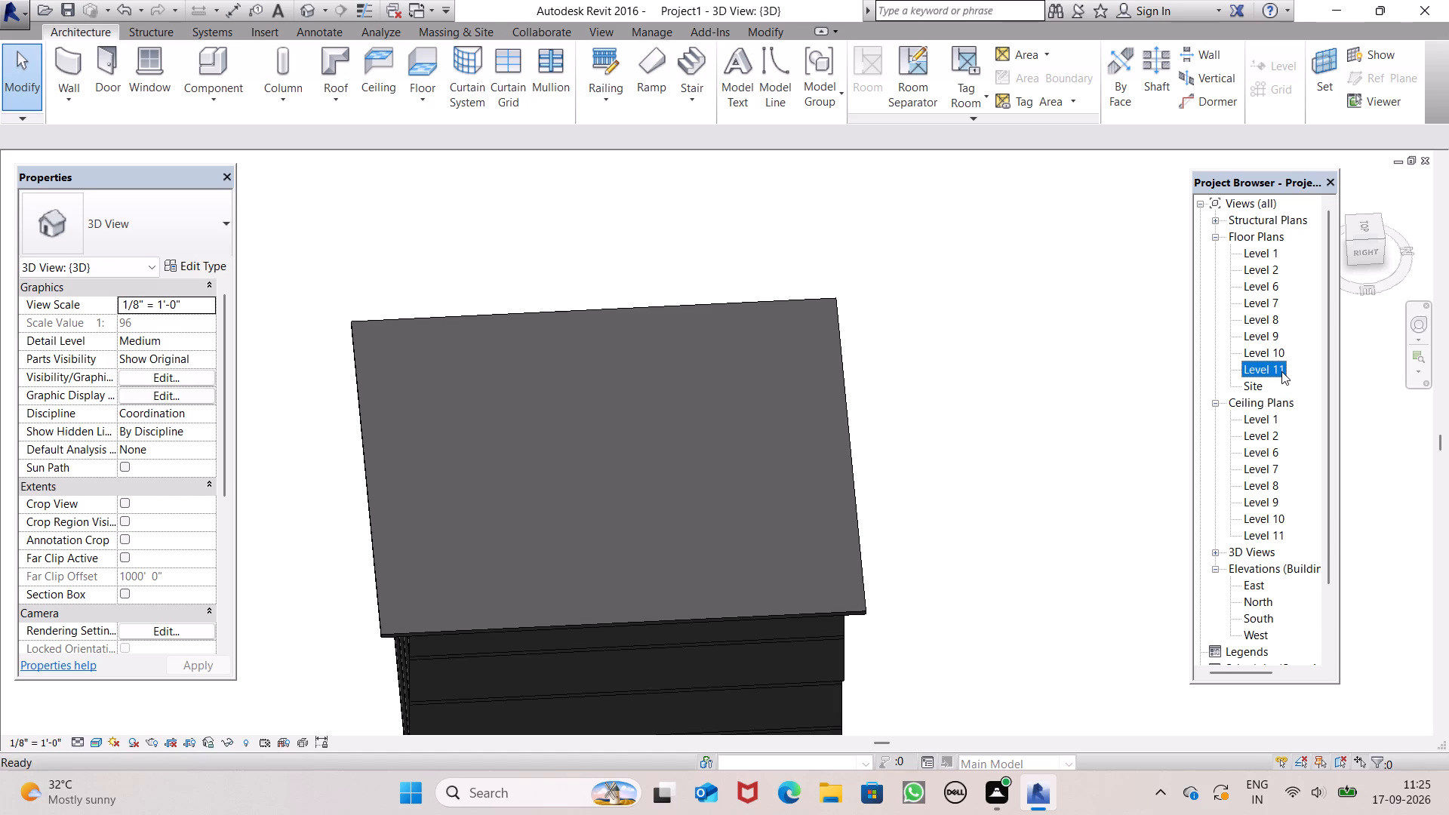
scroll(764, 254, "up", 5)
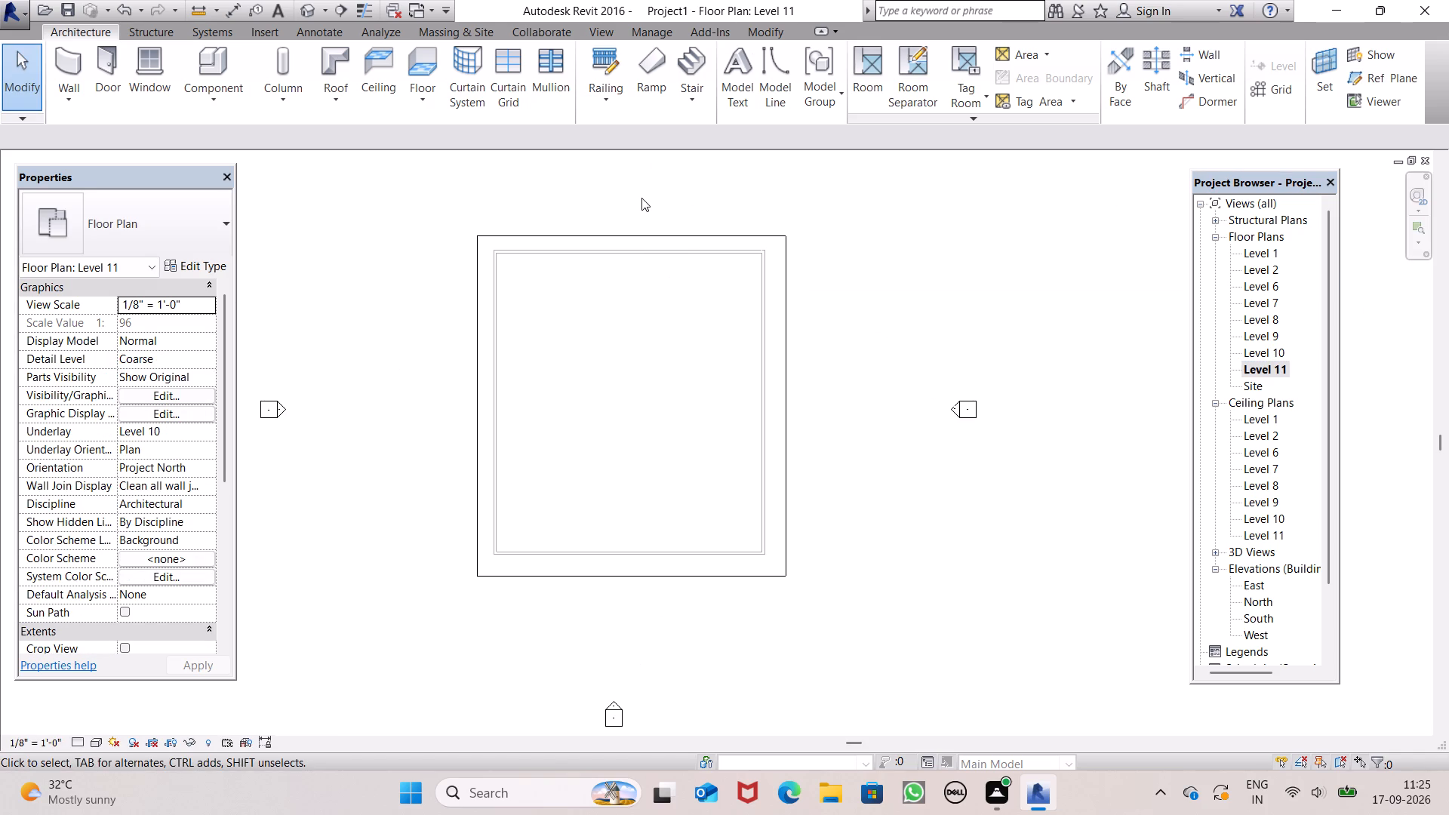
left_click(84, 94)
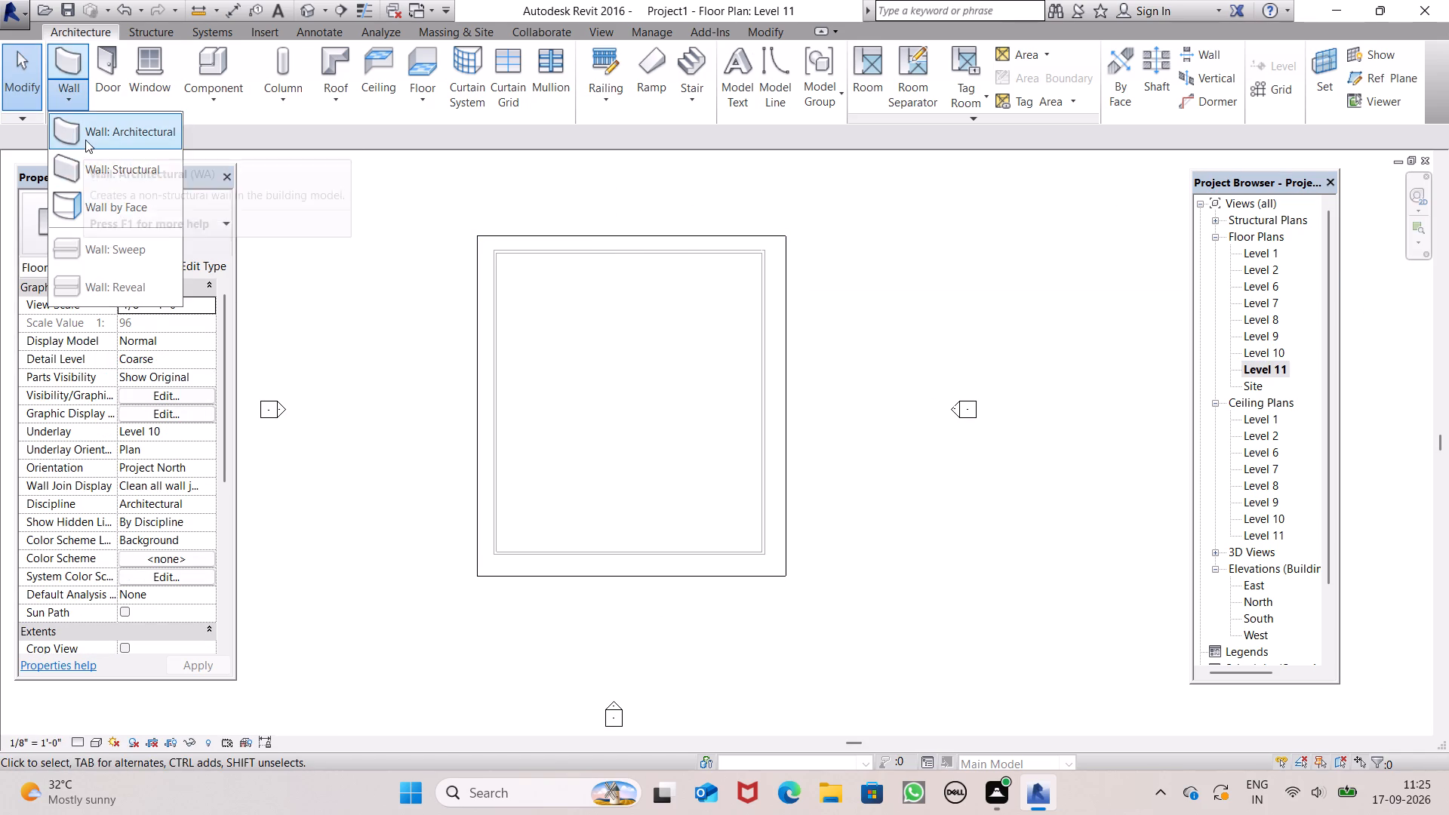
left_click(85, 139)
left_click(746, 58)
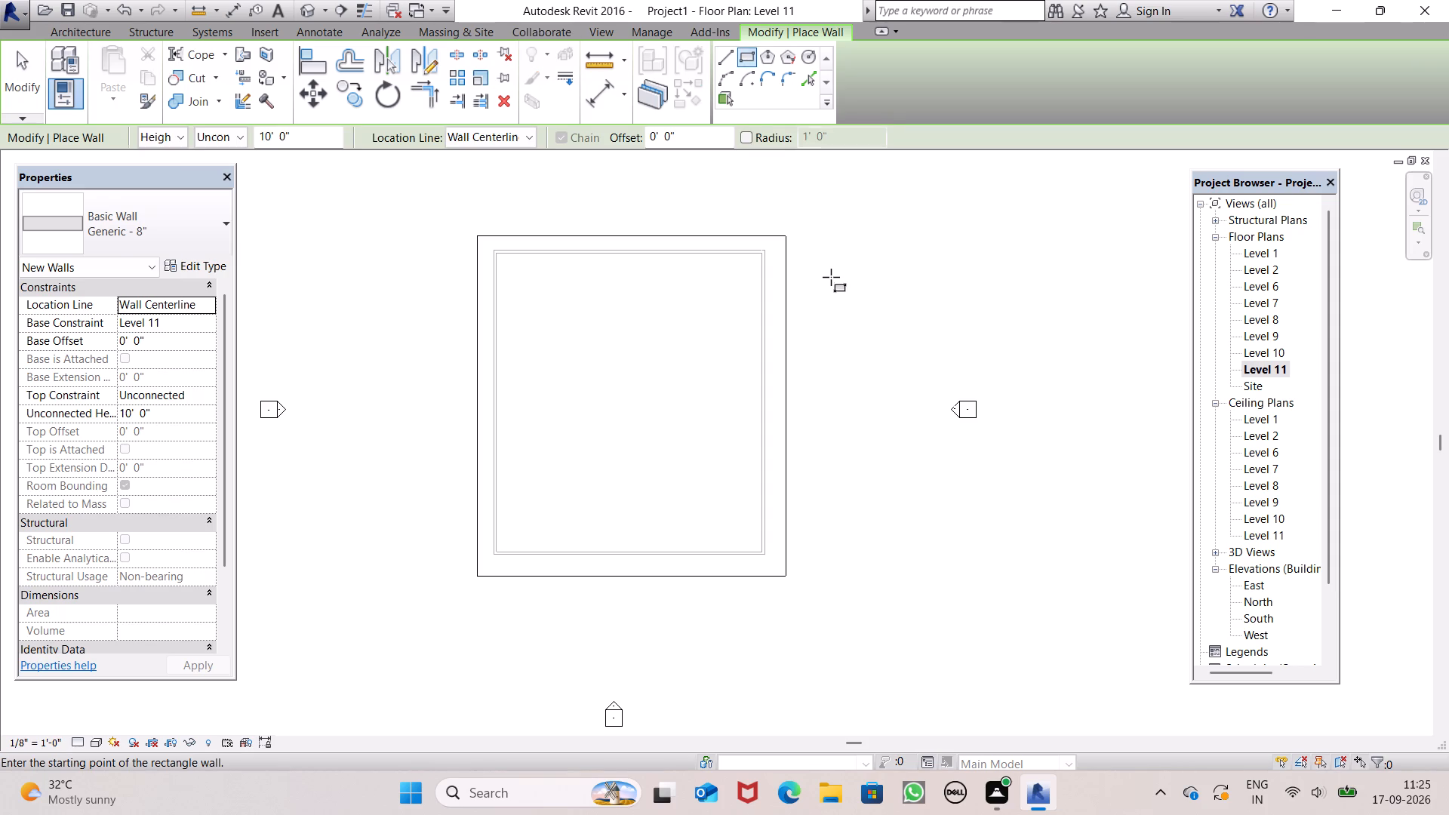
scroll(812, 289, "up", 3)
scroll(578, 278, "up", 1)
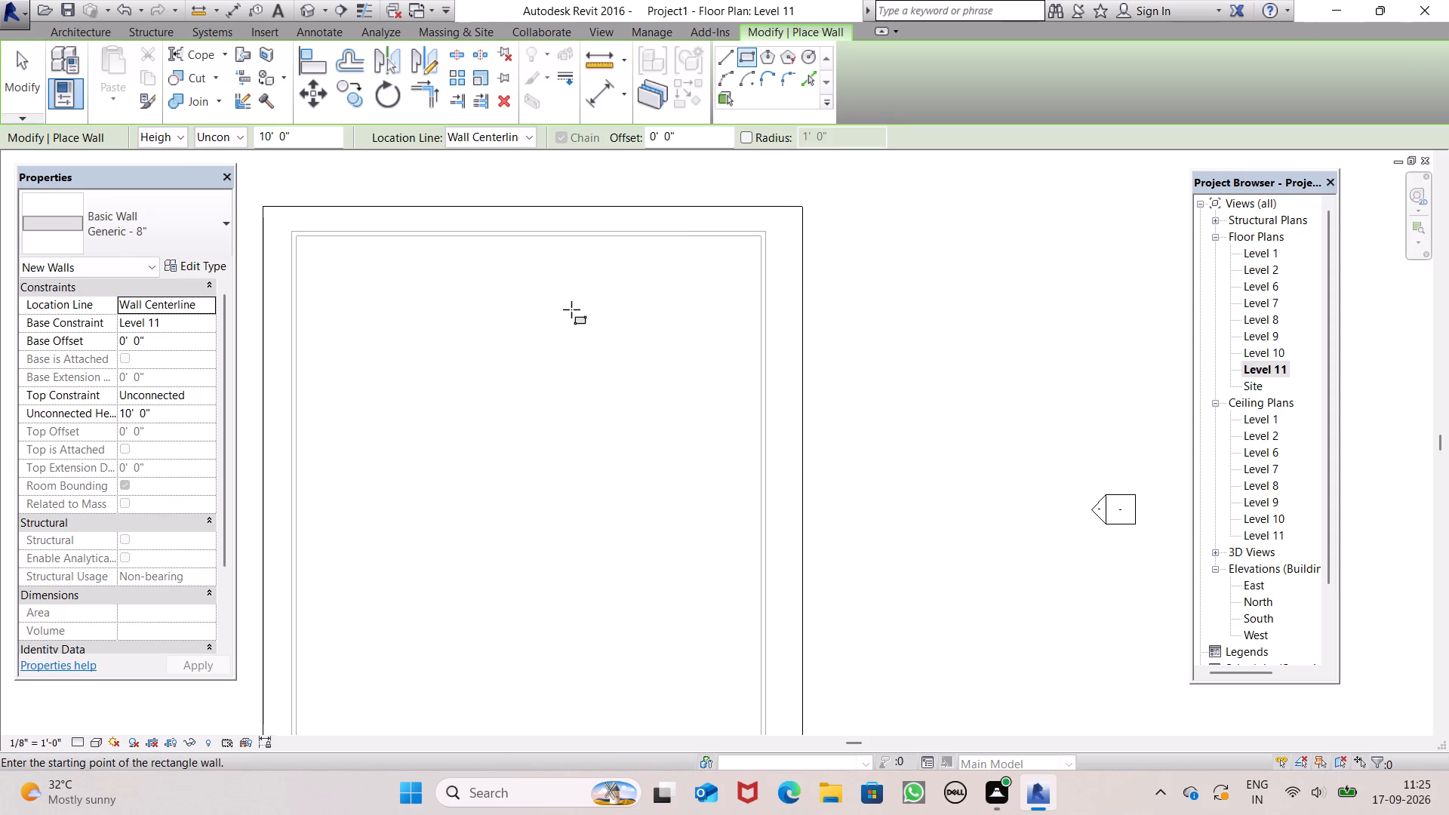
left_click(531, 293)
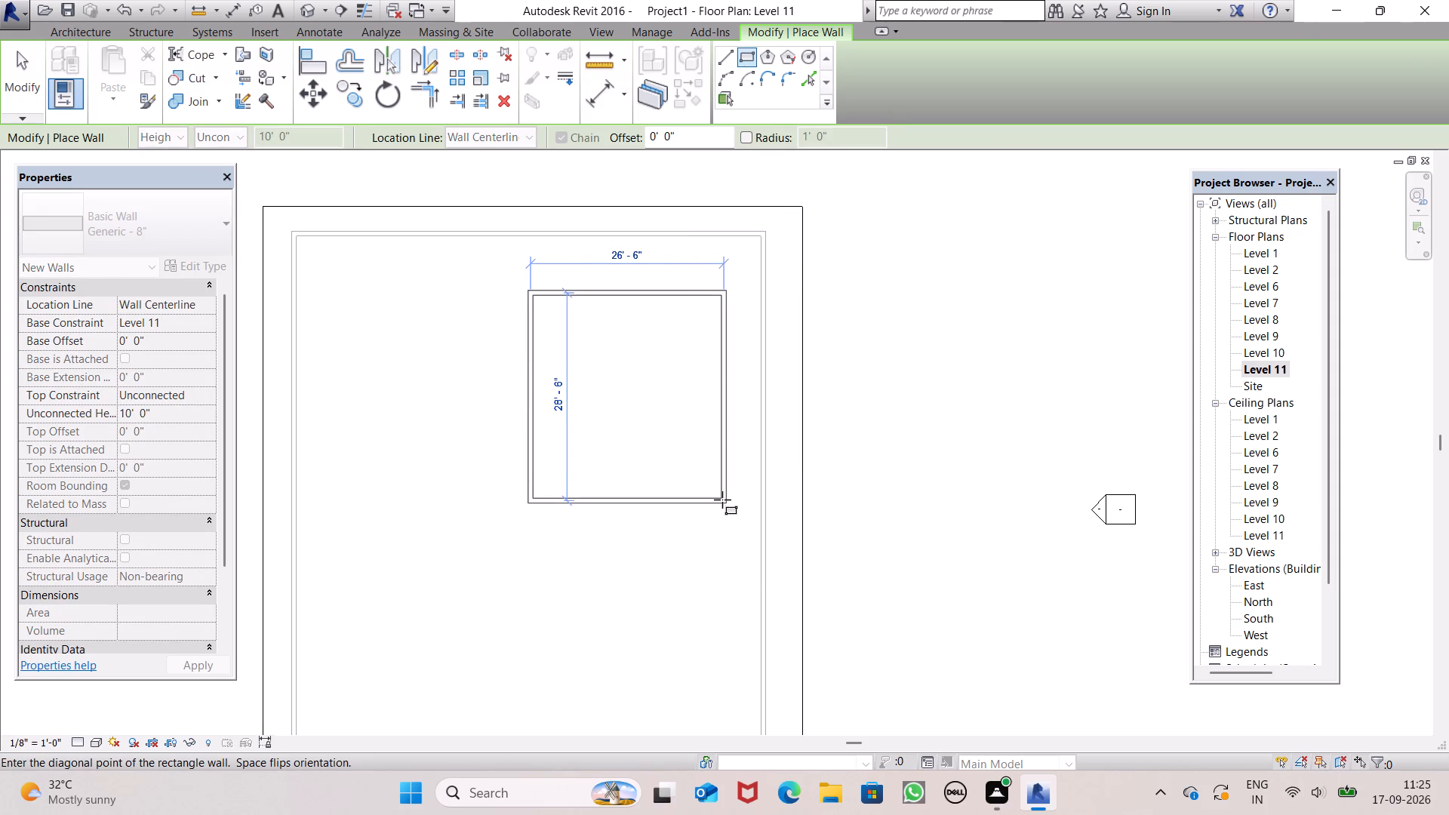
left_click(722, 500)
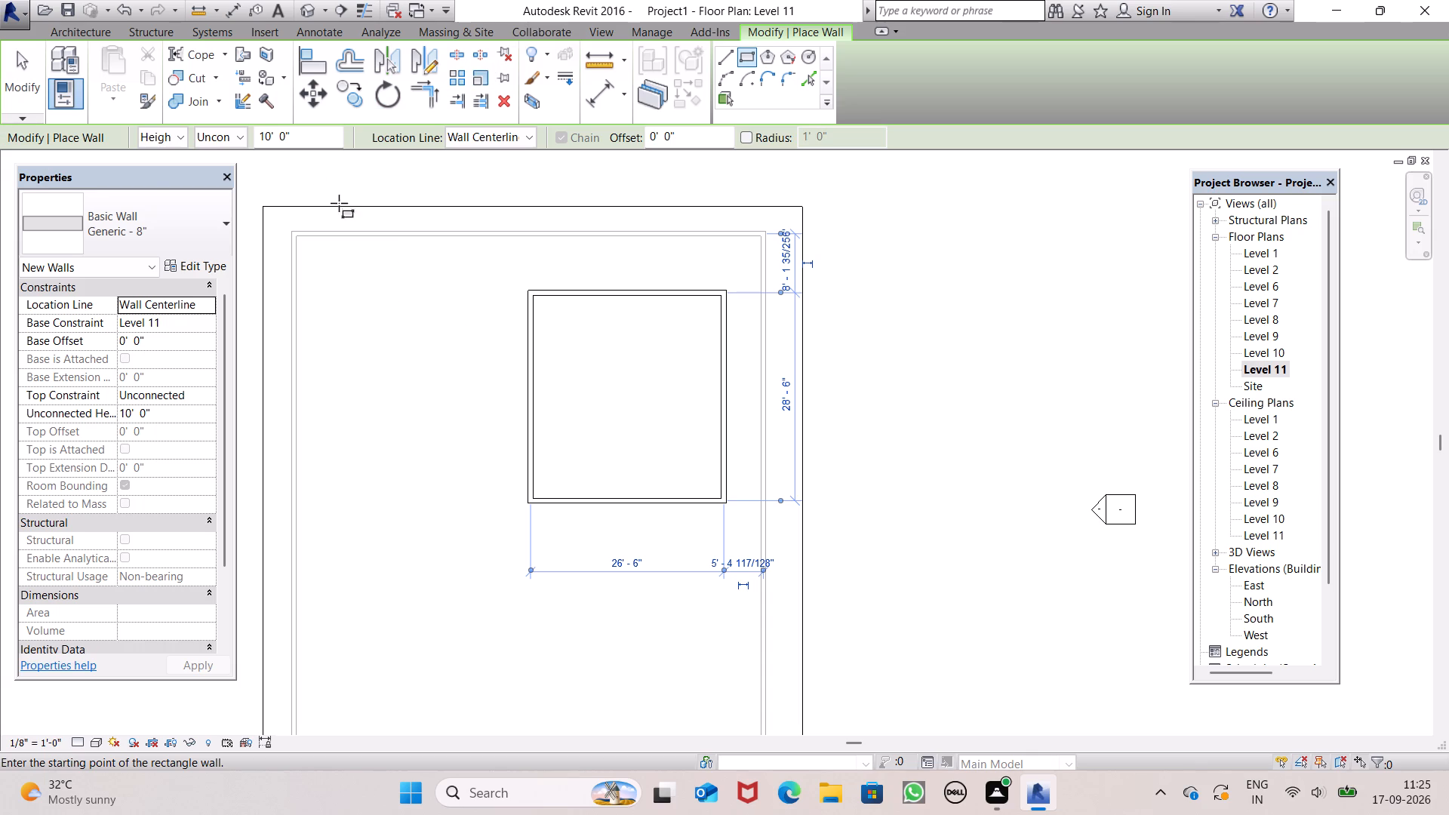
key("Escape")
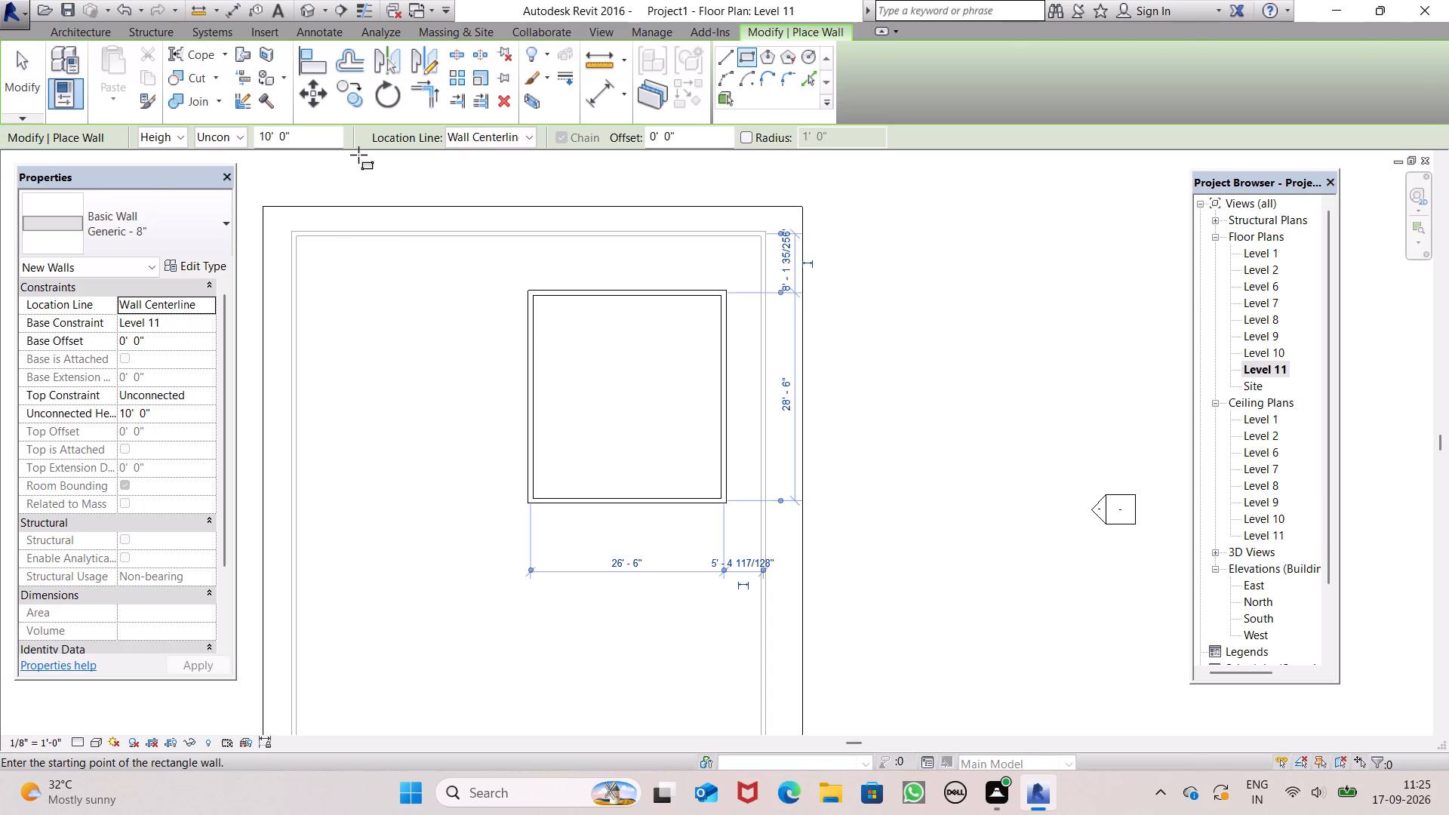
key("Escape")
key("Escape")
left_click(358, 159)
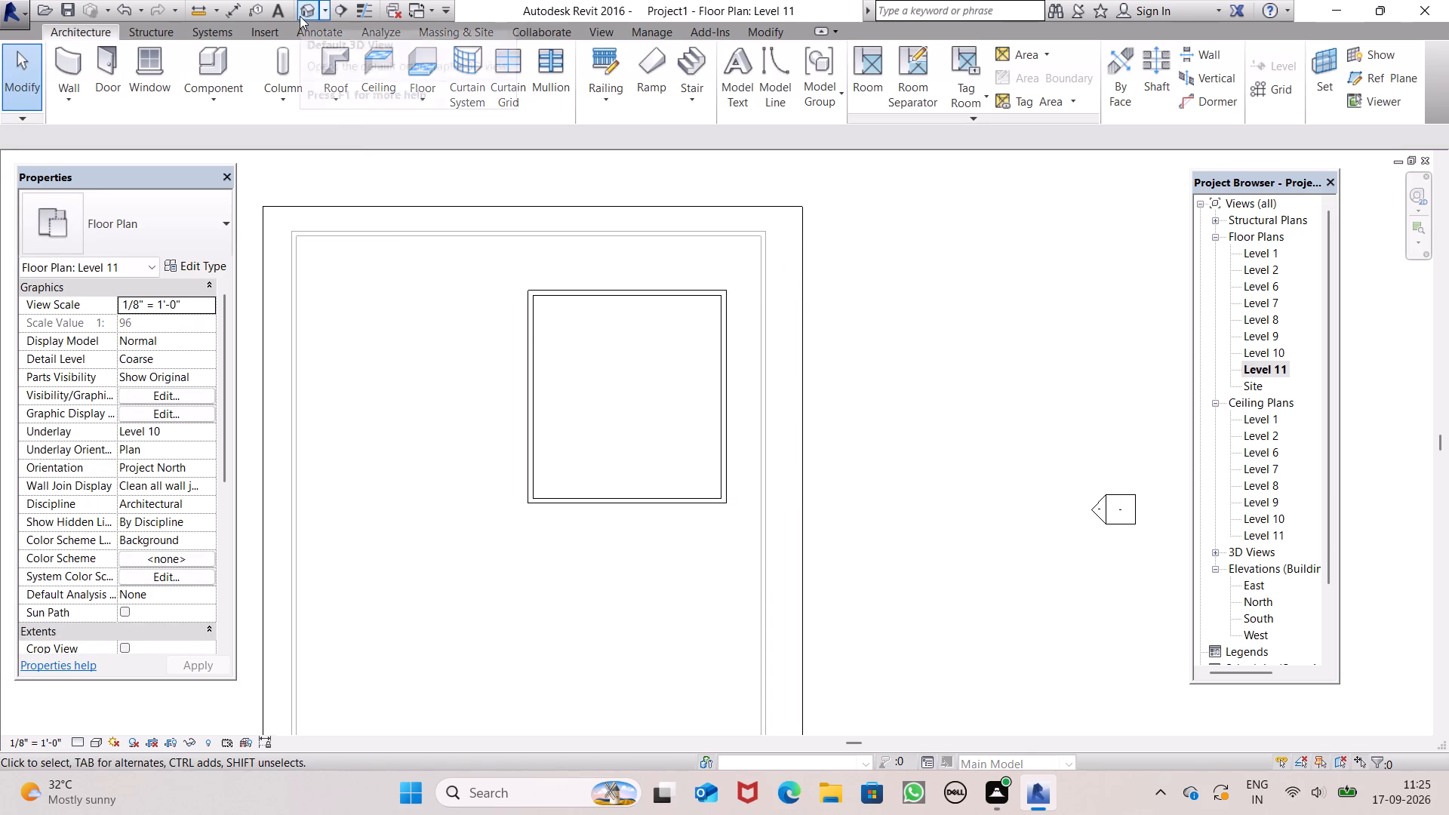
Examine the small rooftop wall enclosure on the Level 11 roof from several sides in the default 3D view.
left_click(300, 16)
scroll(814, 363, "up", 2)
scroll(818, 355, "down", 3)
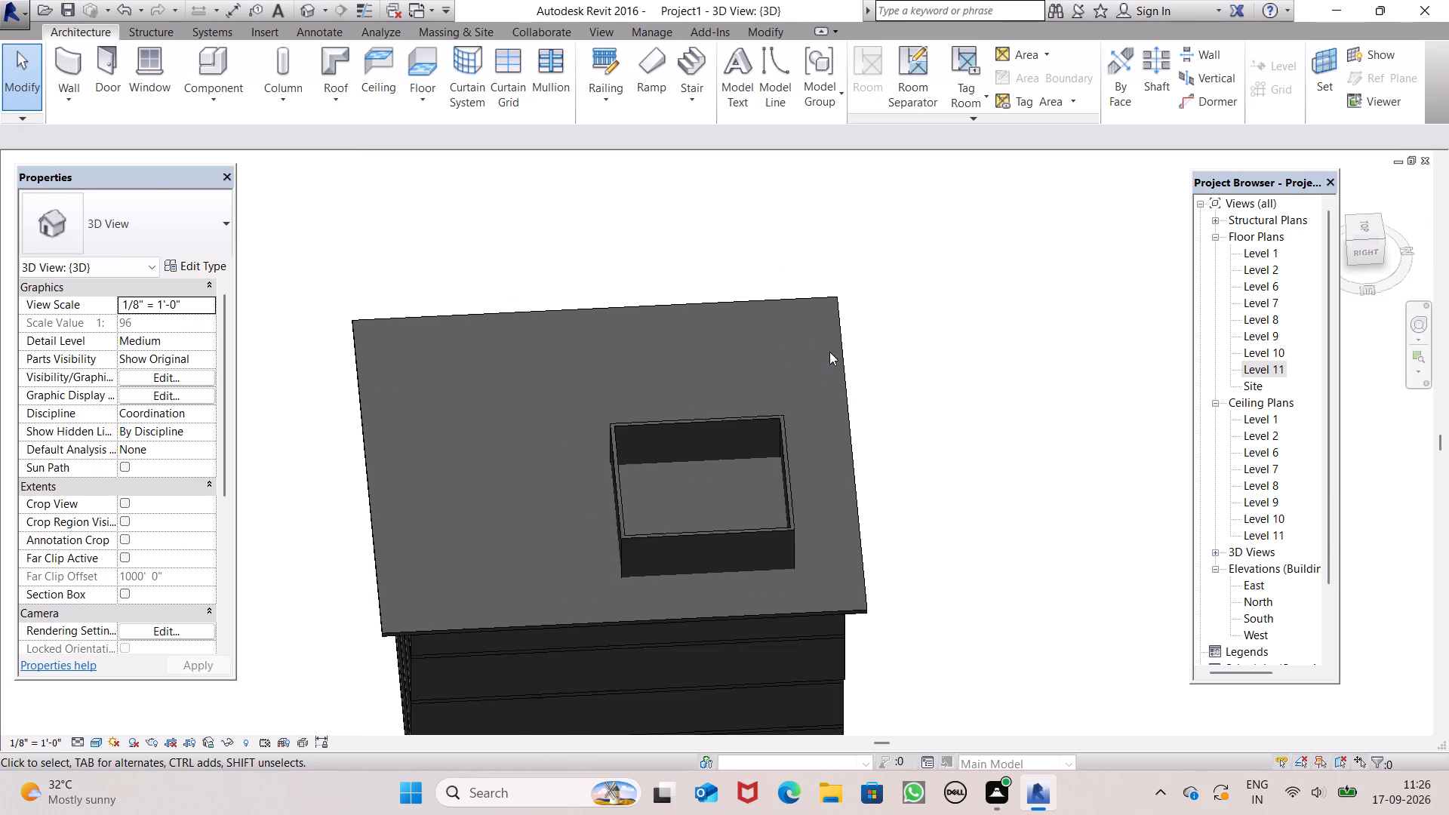
middle_click_drag(907, 405, 1021, 412)
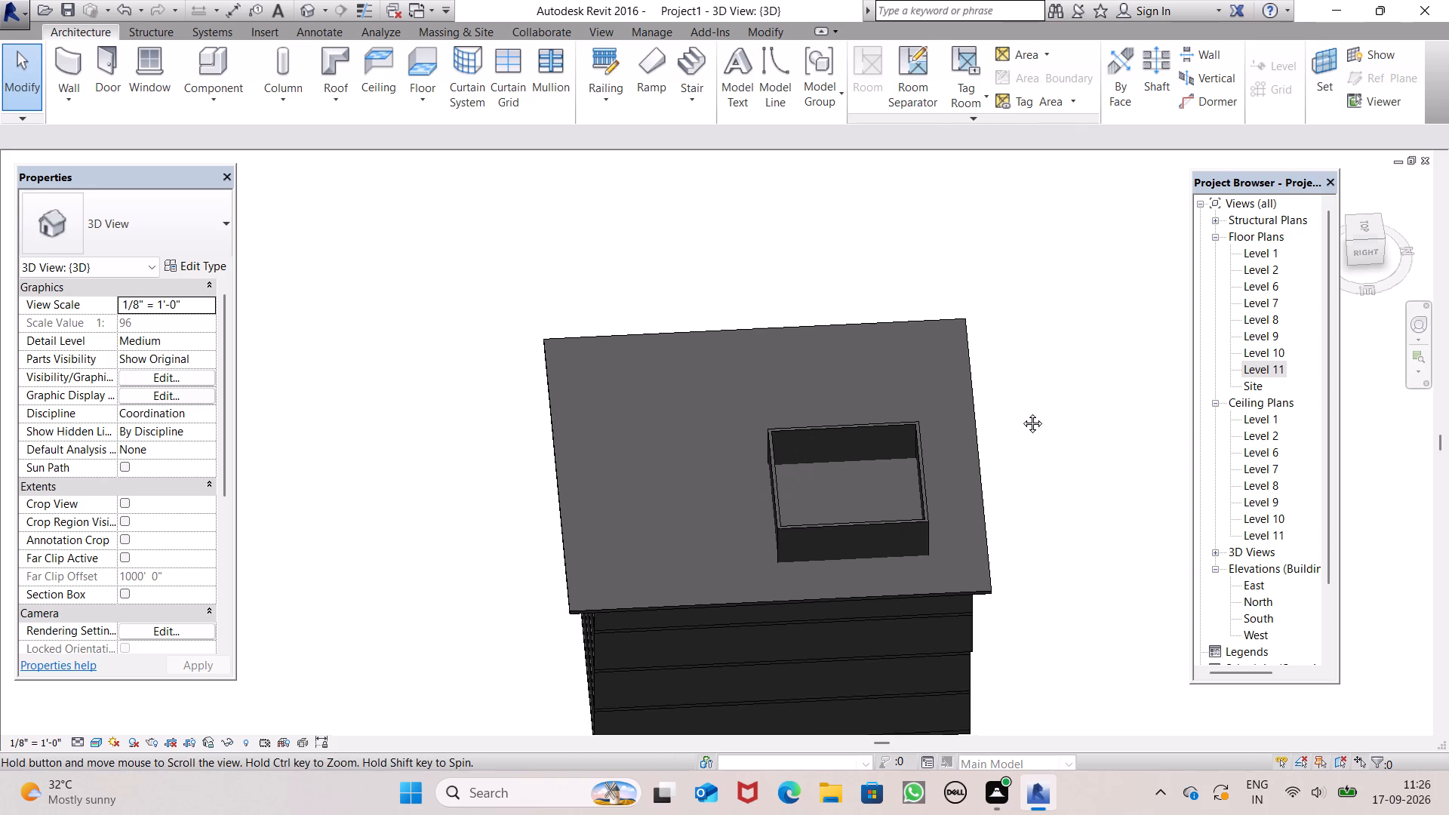
middle_click_drag(1021, 412, 957, 381)
middle_click_drag(891, 392, 1138, 262, "shift")
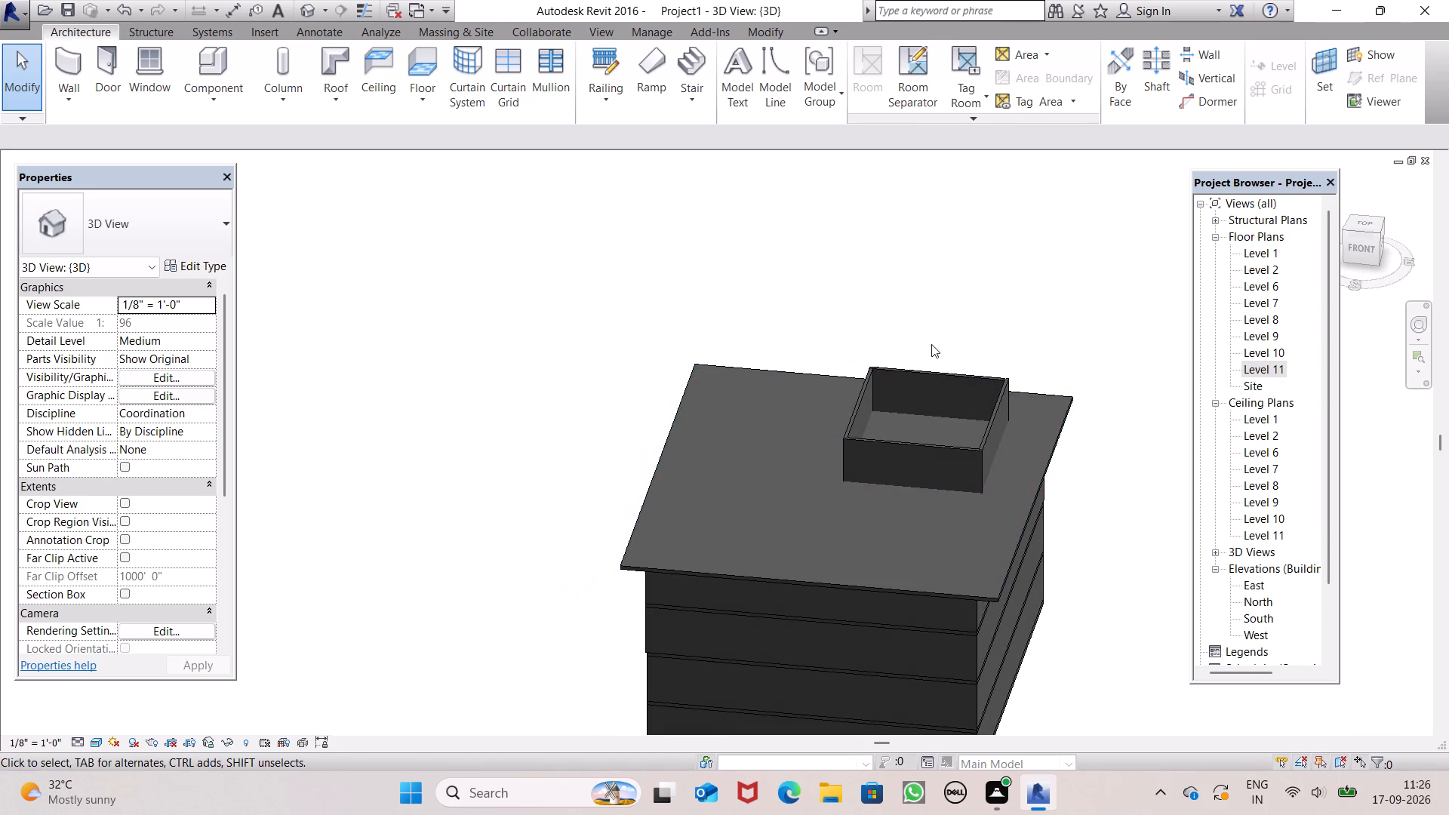
middle_click_drag(940, 375, 976, 377)
middle_click_drag(982, 417, 1004, 413, "shift")
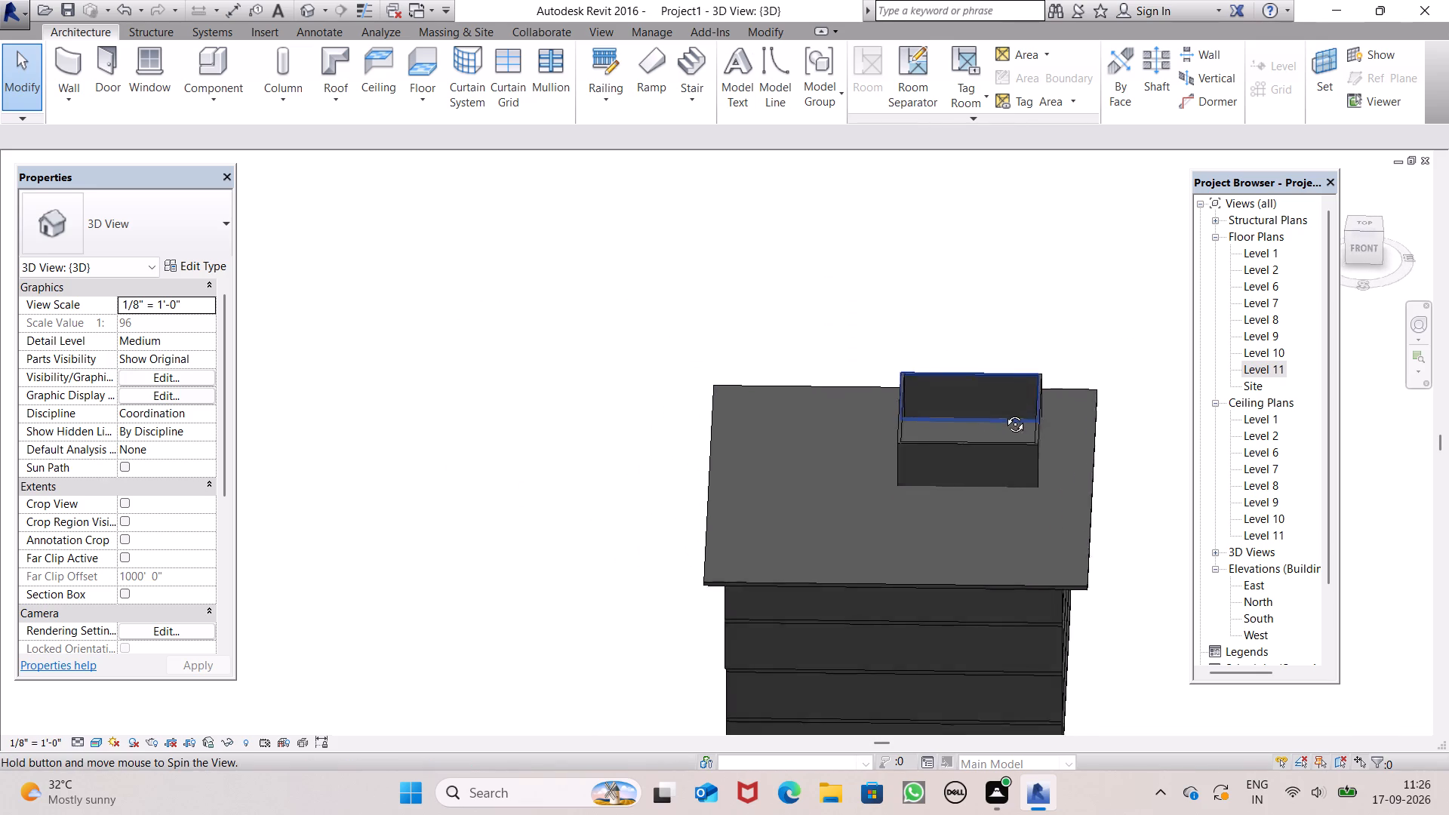
middle_click_drag(1004, 413, 927, 392, "shift")
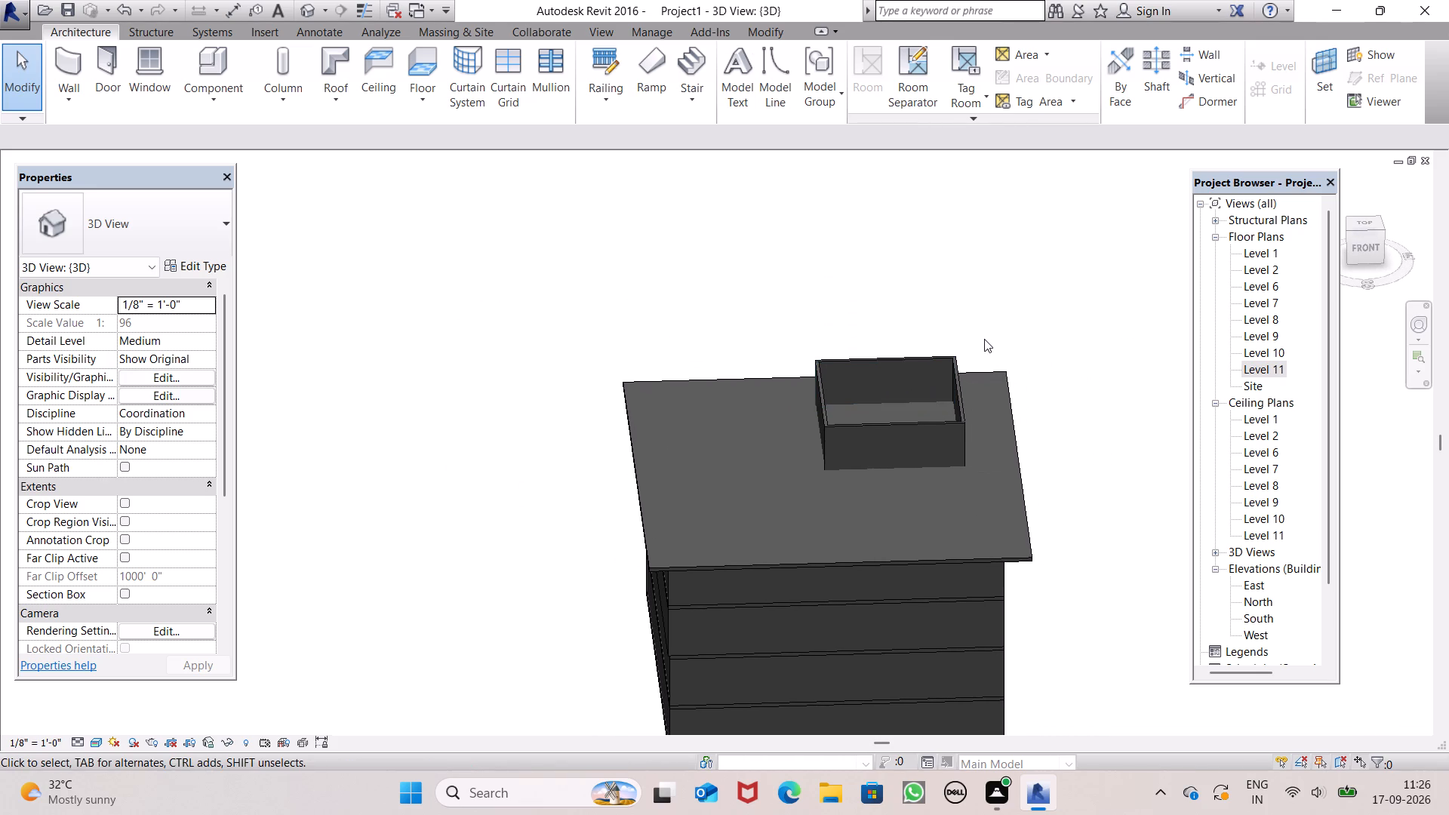
left_click(984, 291)
scroll(1013, 527, "up", 3)
scroll(974, 454, "down", 5)
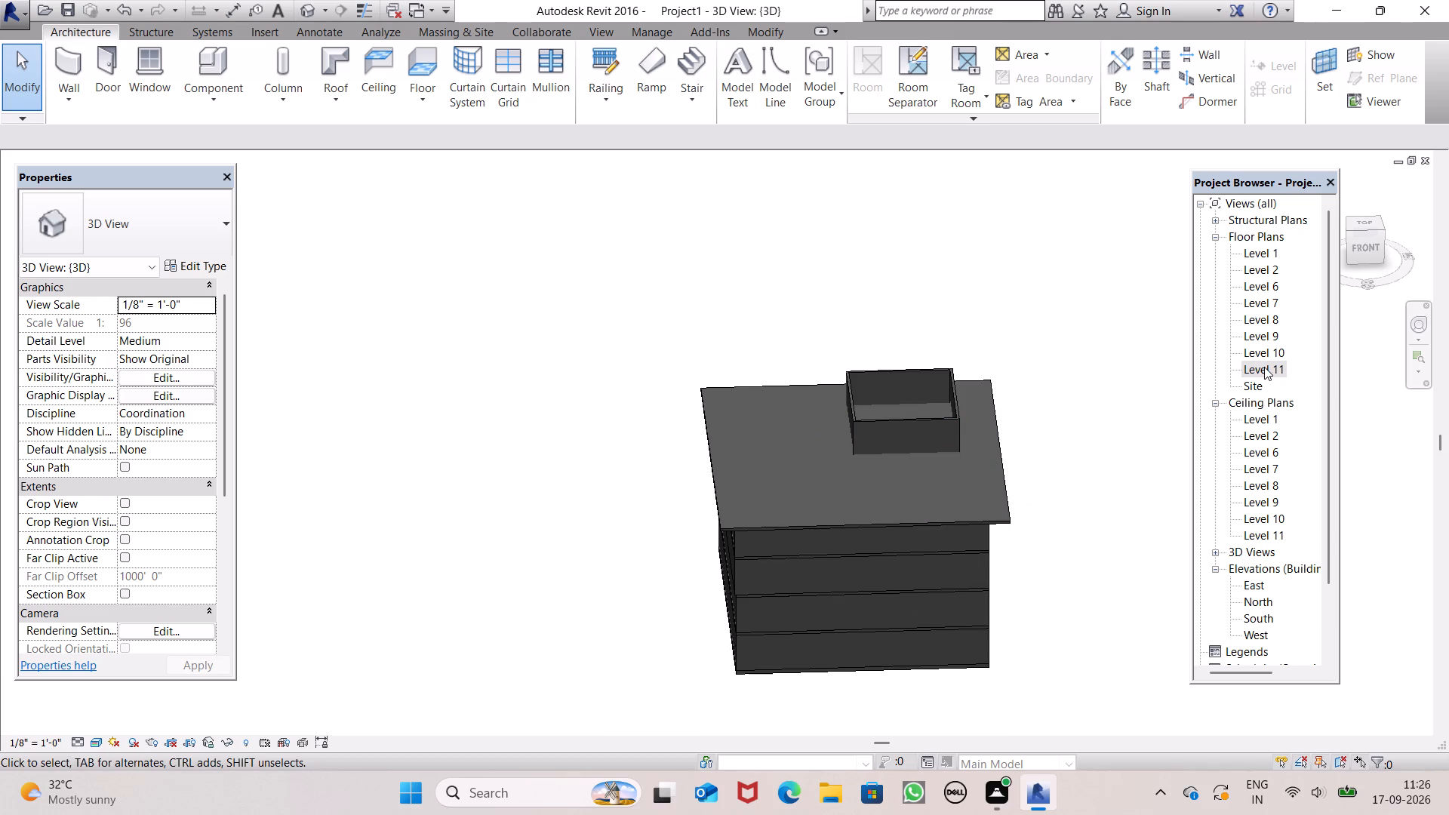
scroll(995, 425, "up", 6)
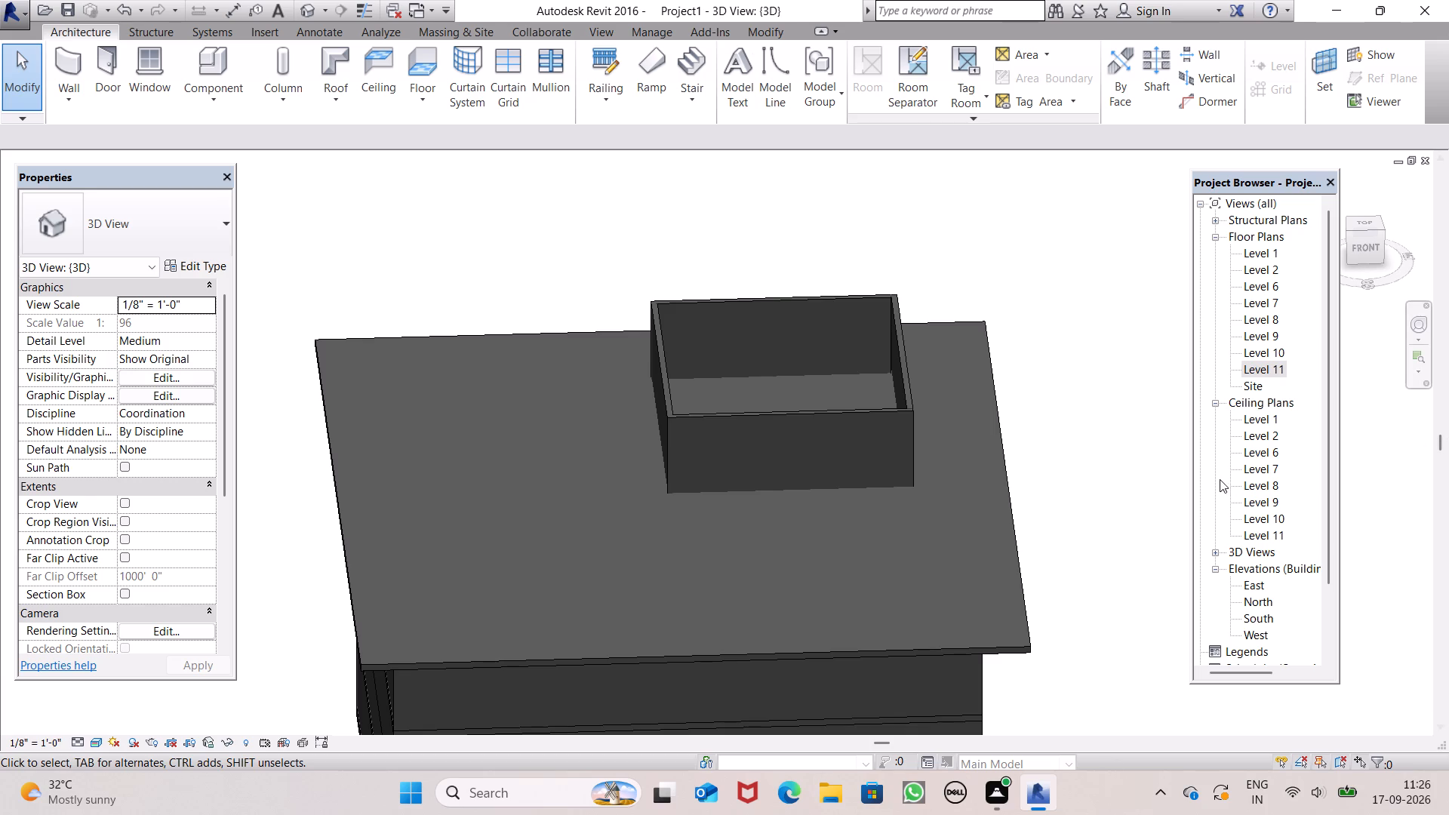
On the East elevation, start adding a level from picked lines, with plan view creation on and an offset of 10' 0".
double_click(1268, 369)
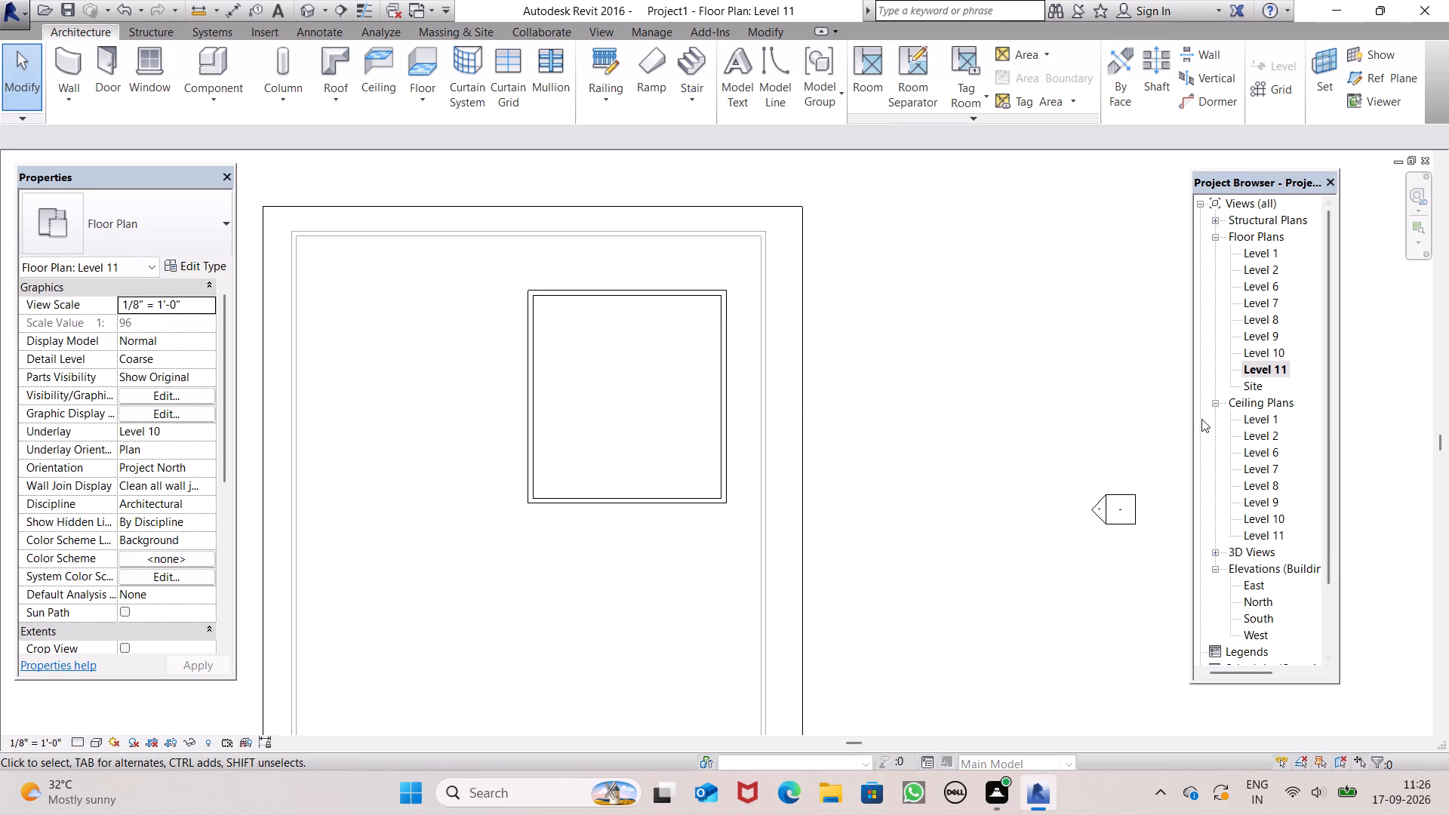
double_click(1245, 590)
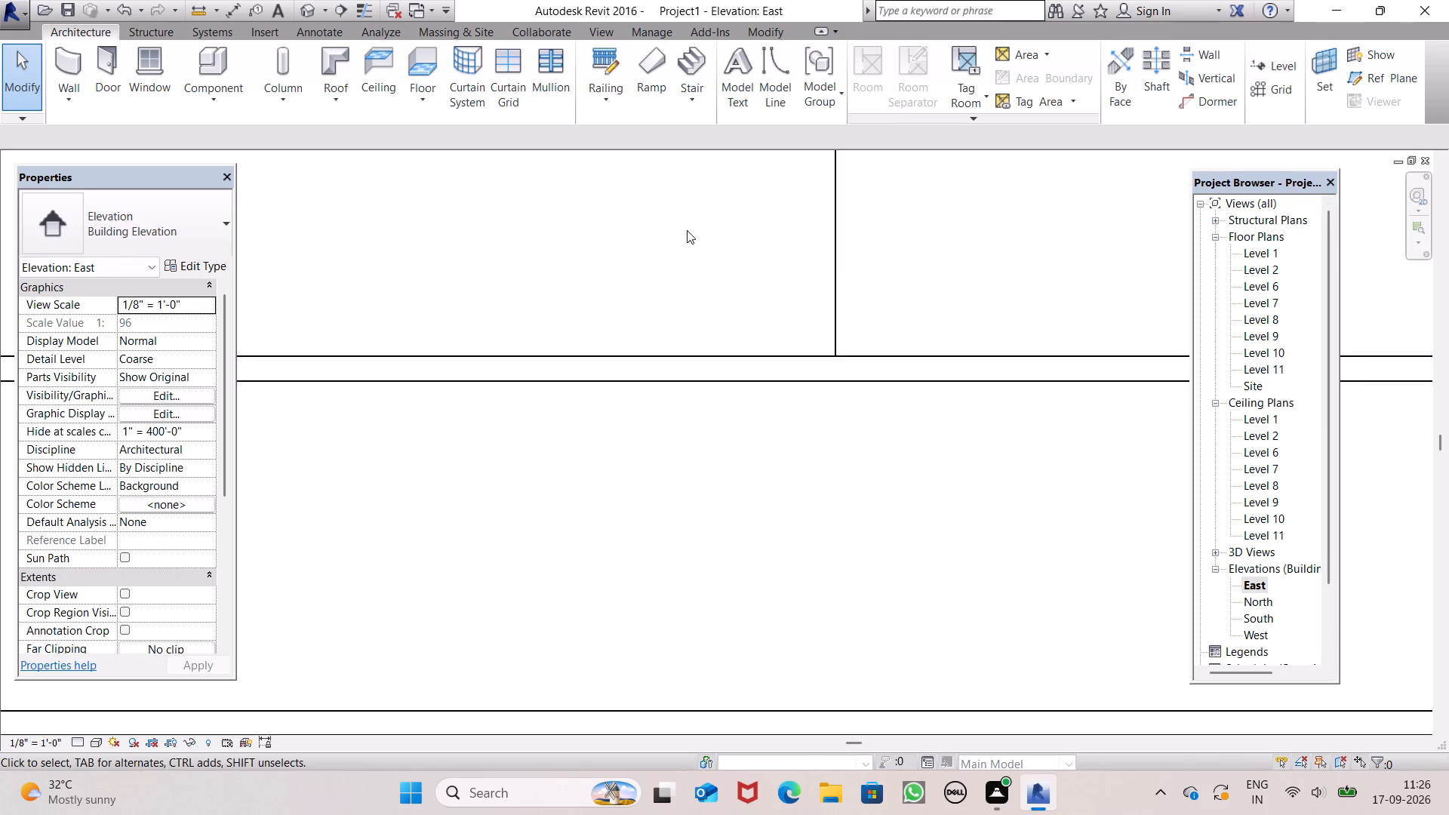
scroll(697, 395, "down", 10)
scroll(1065, 263, "up", 1)
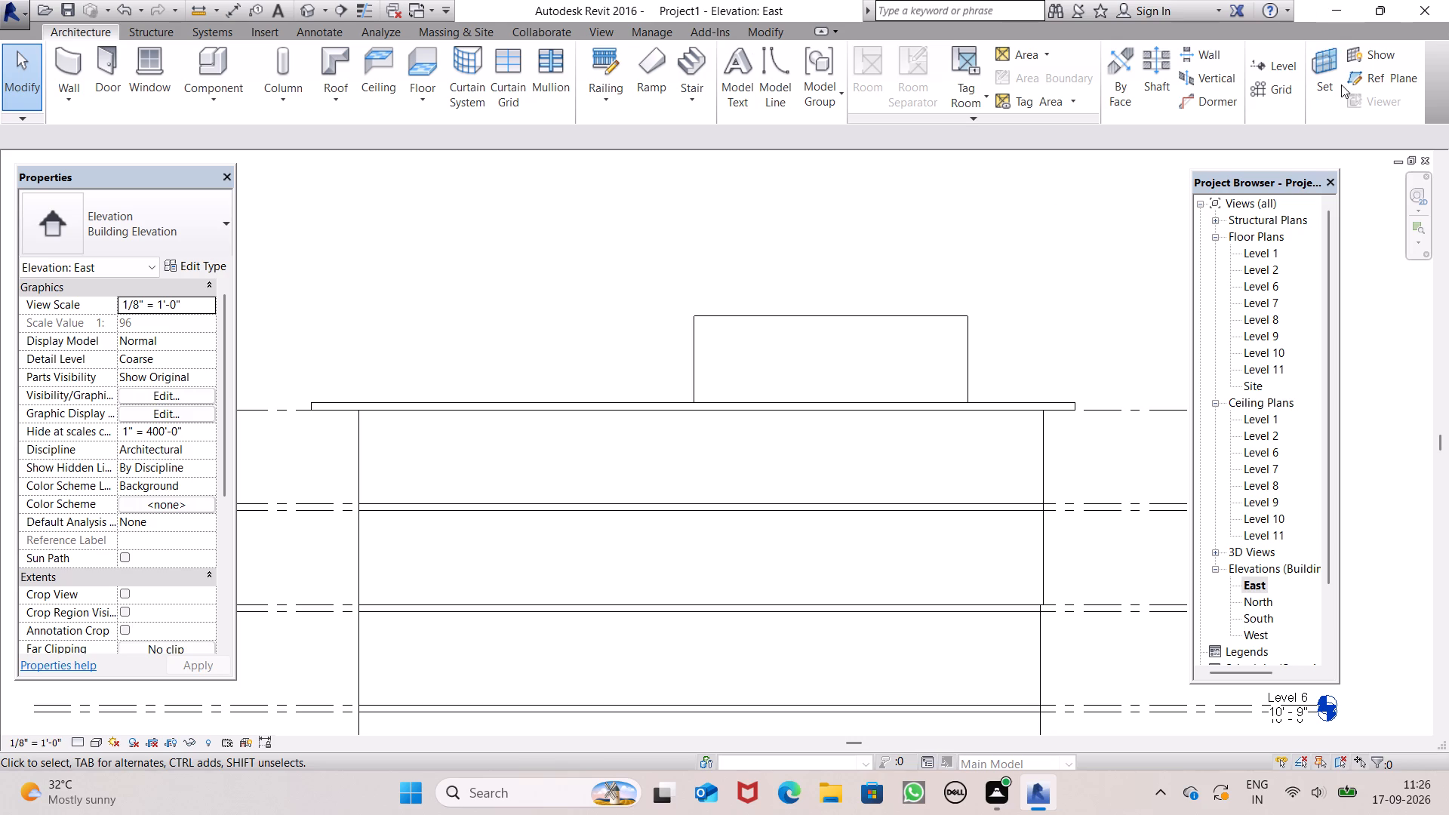
left_click(1262, 73)
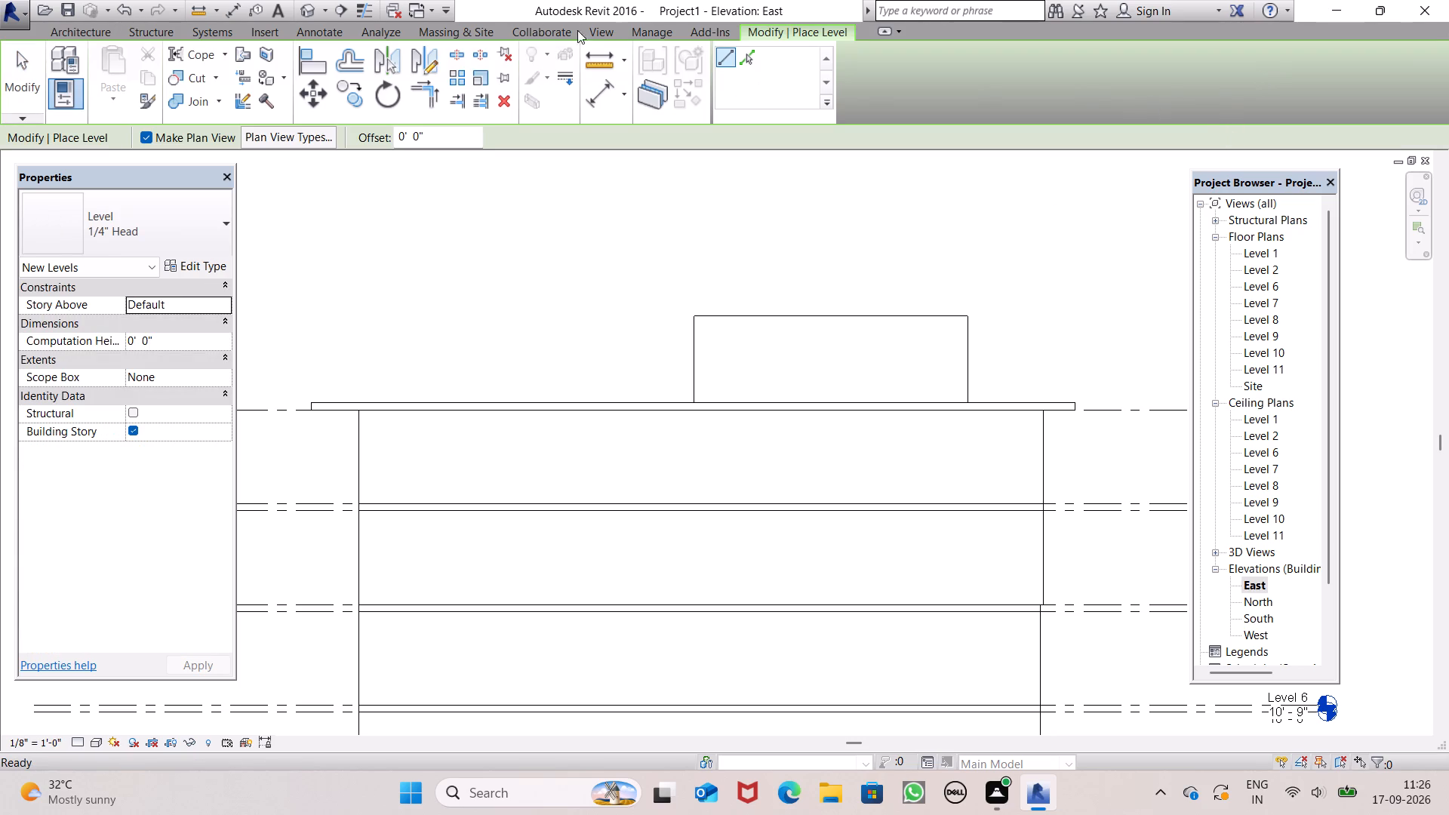
left_click(741, 58)
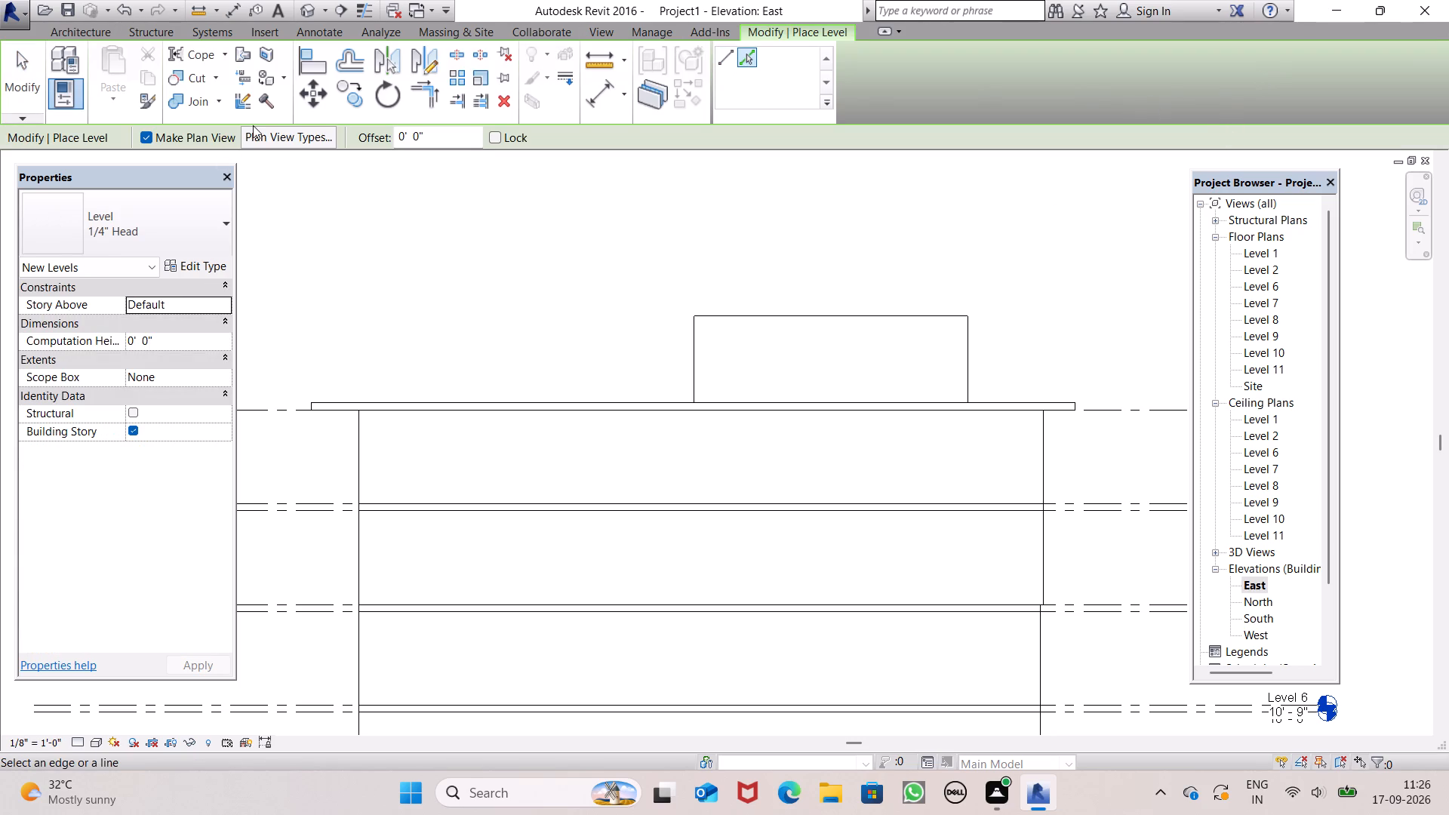
scroll(406, 298, "down", 4)
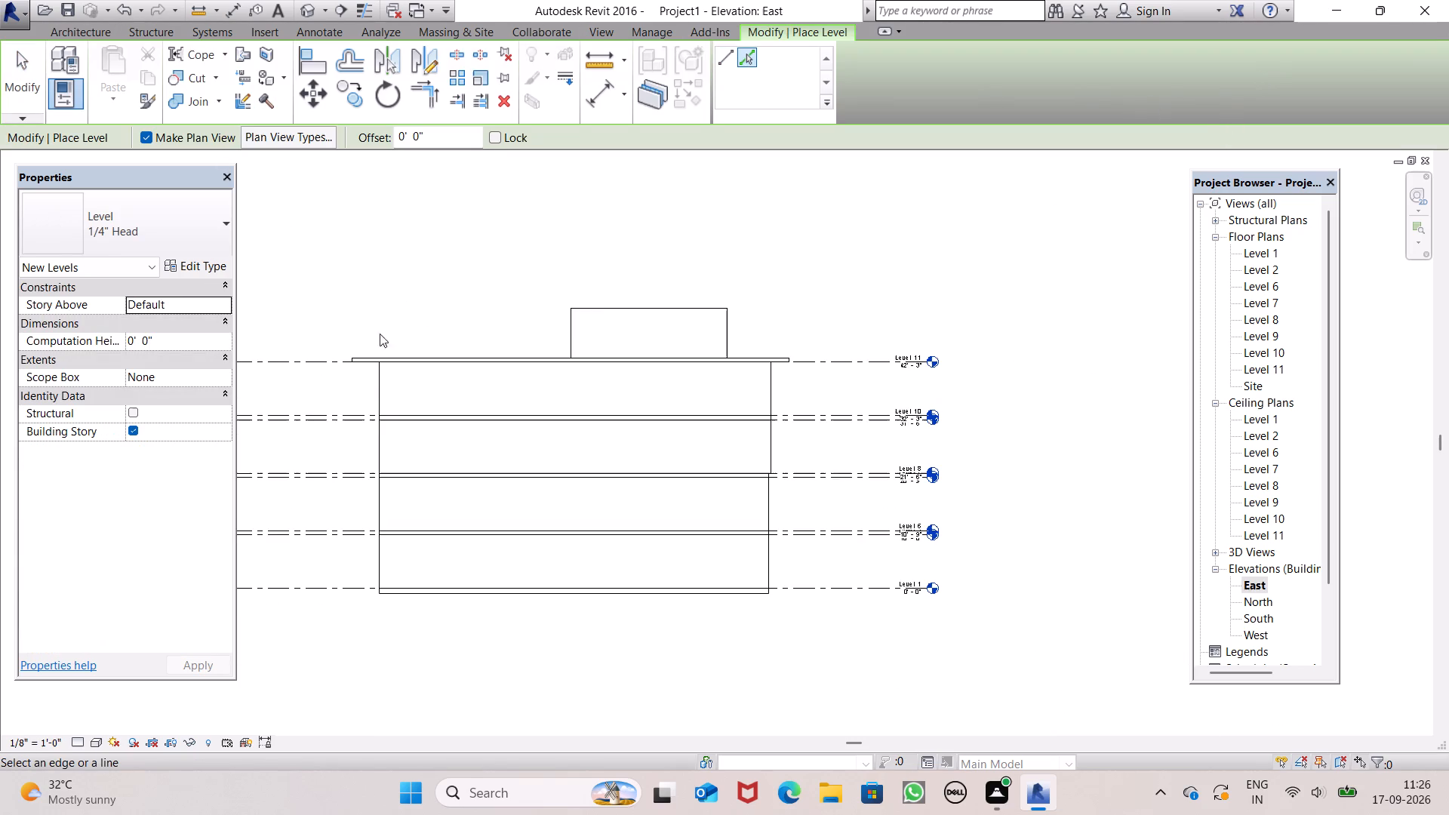
scroll(248, 344, "up", 1)
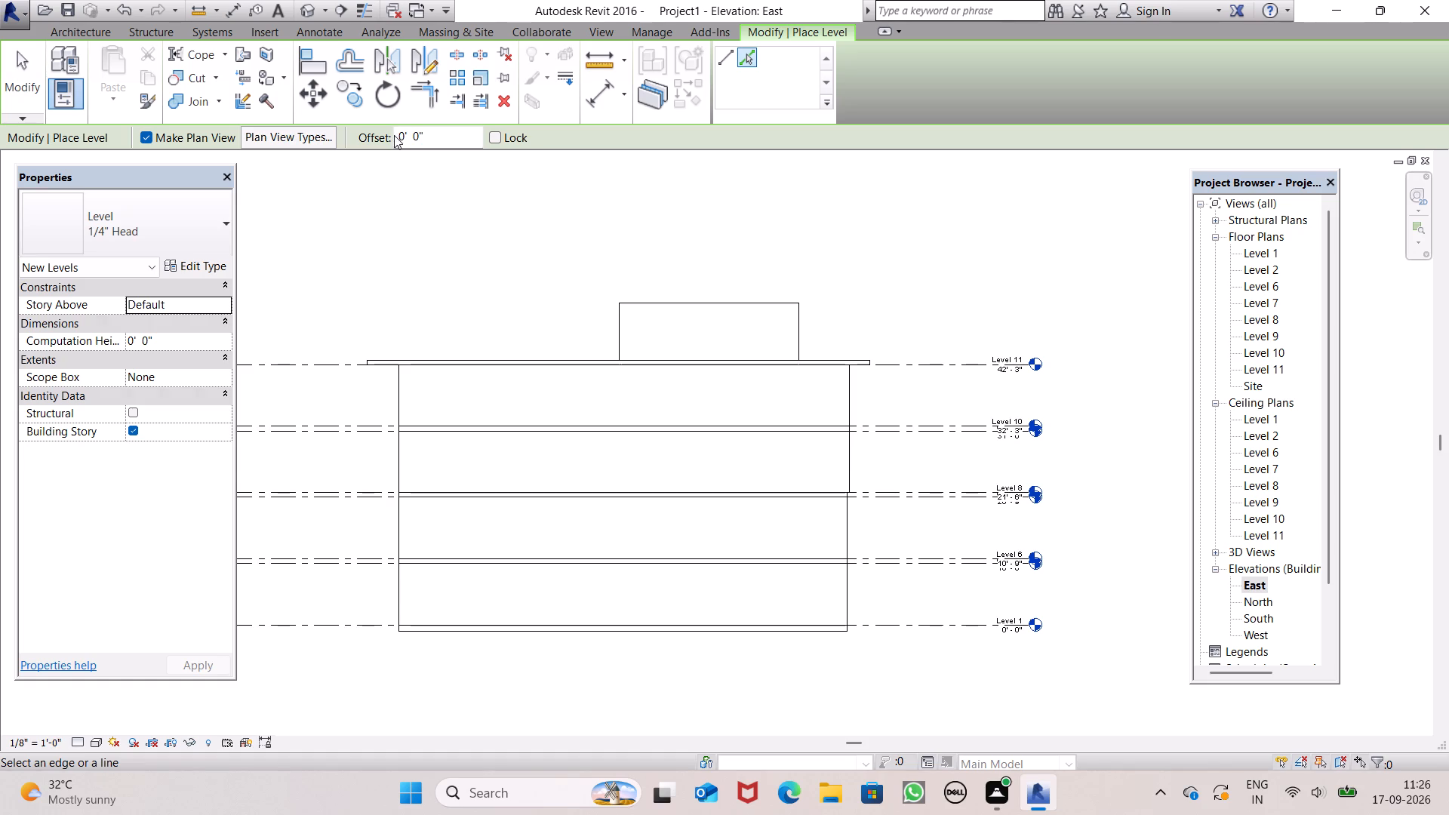
left_click(397, 132)
key("1")
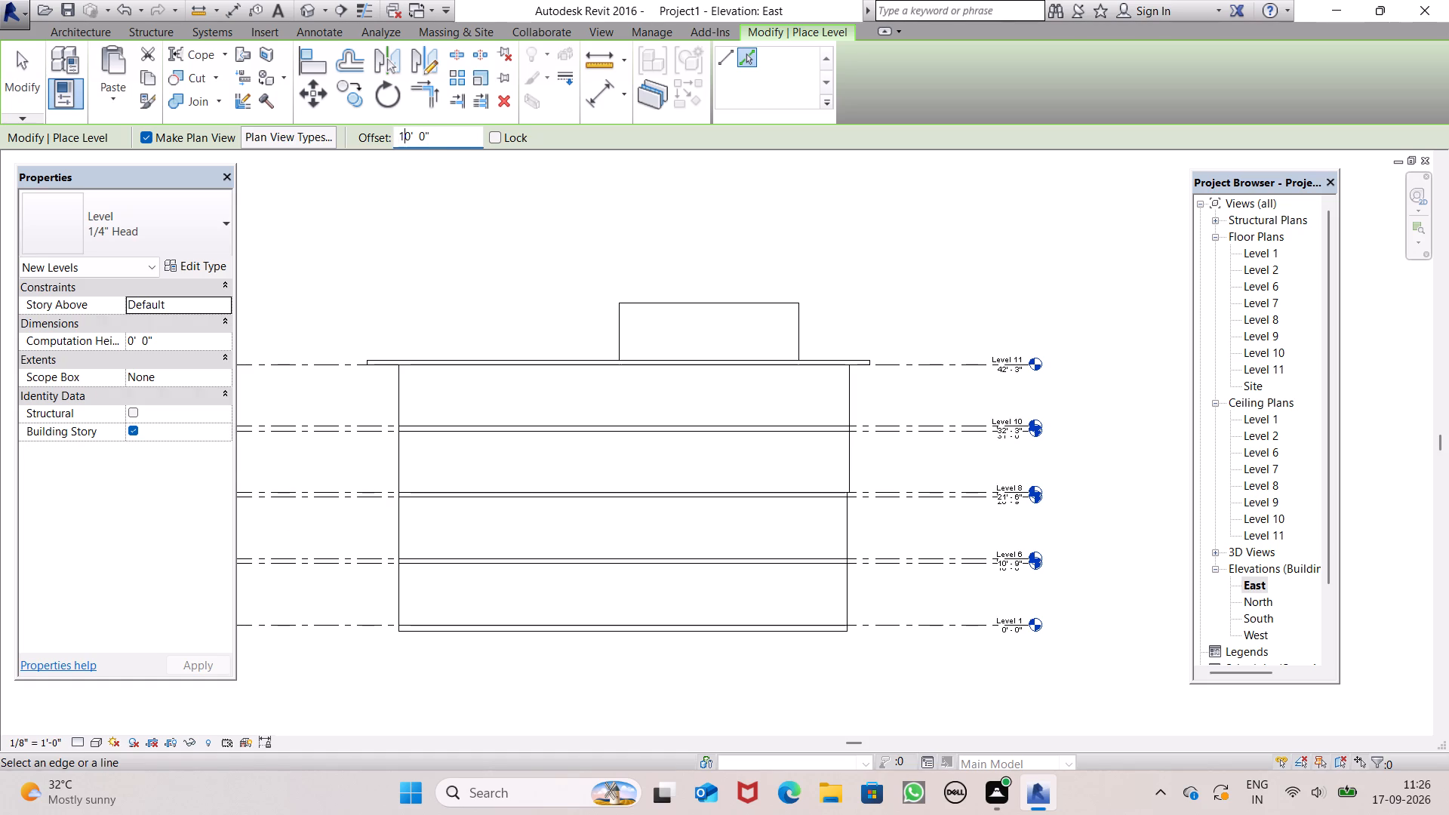
Place the new level 10' 0" above Level 11 on the East elevation.
key("Return")
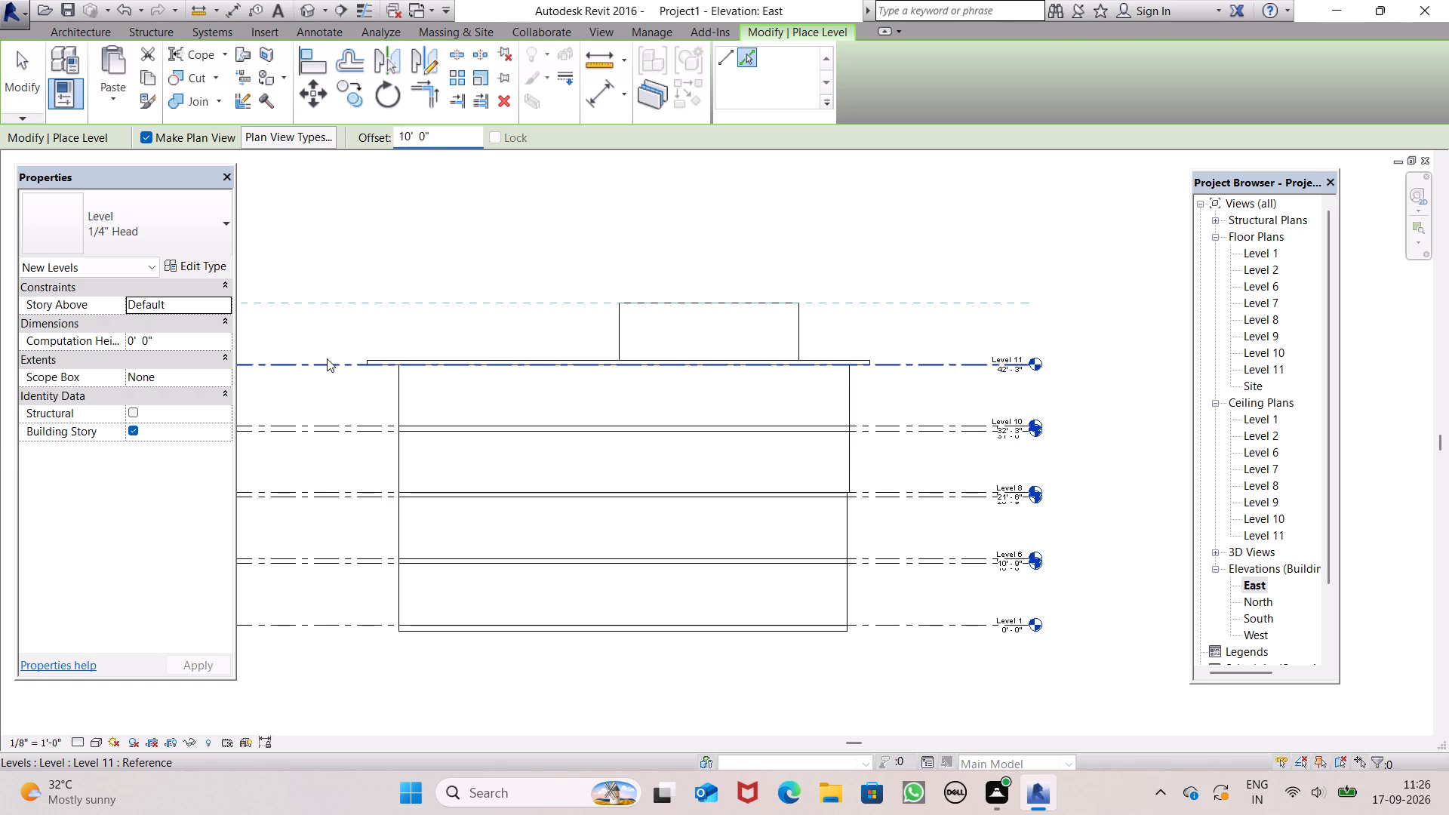
left_click(327, 358)
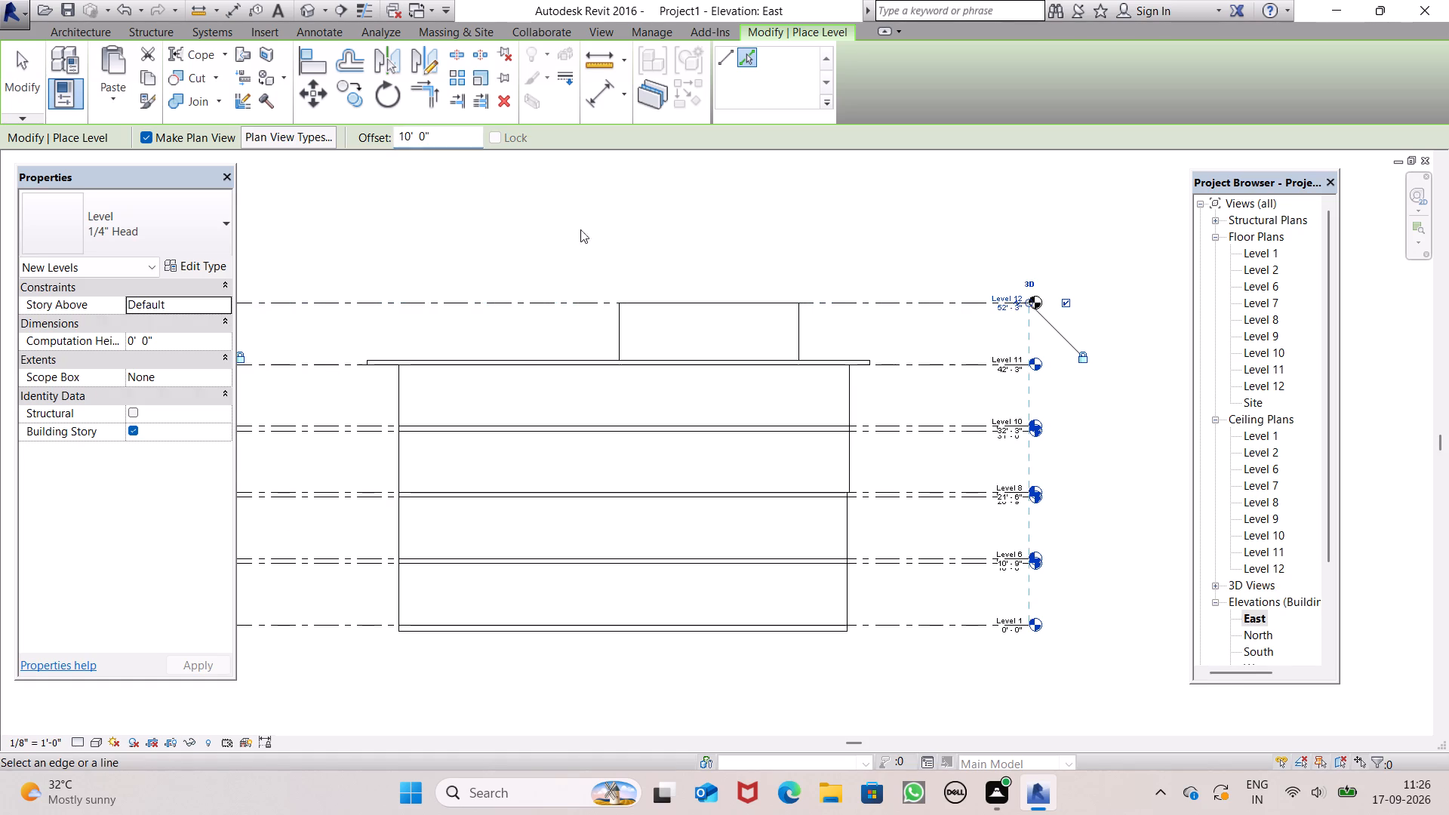
scroll(596, 234, "up", 2)
scroll(635, 300, "down", 4)
scroll(569, 238, "up", 1)
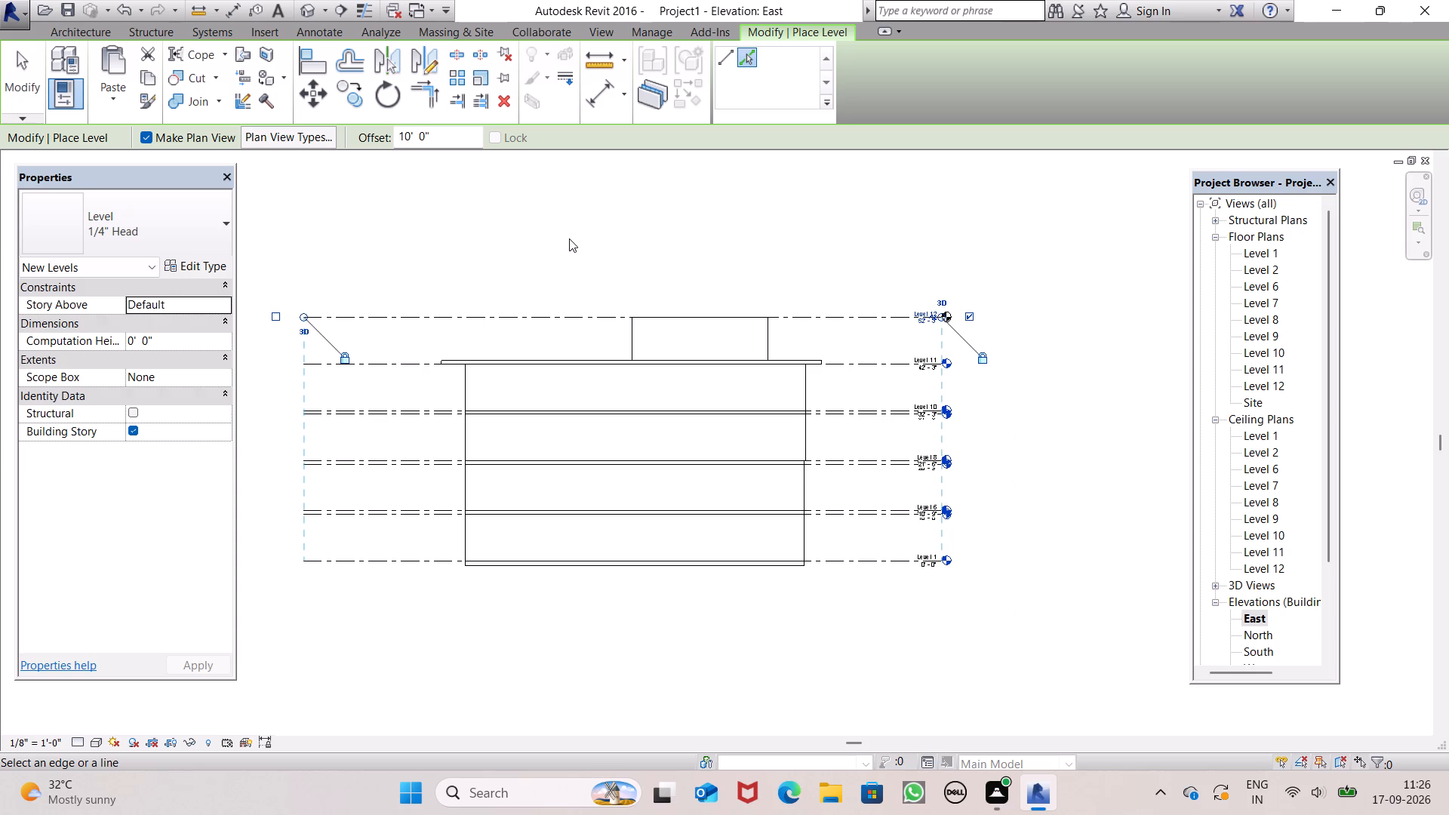
scroll(569, 238, "up", 1)
key("Escape")
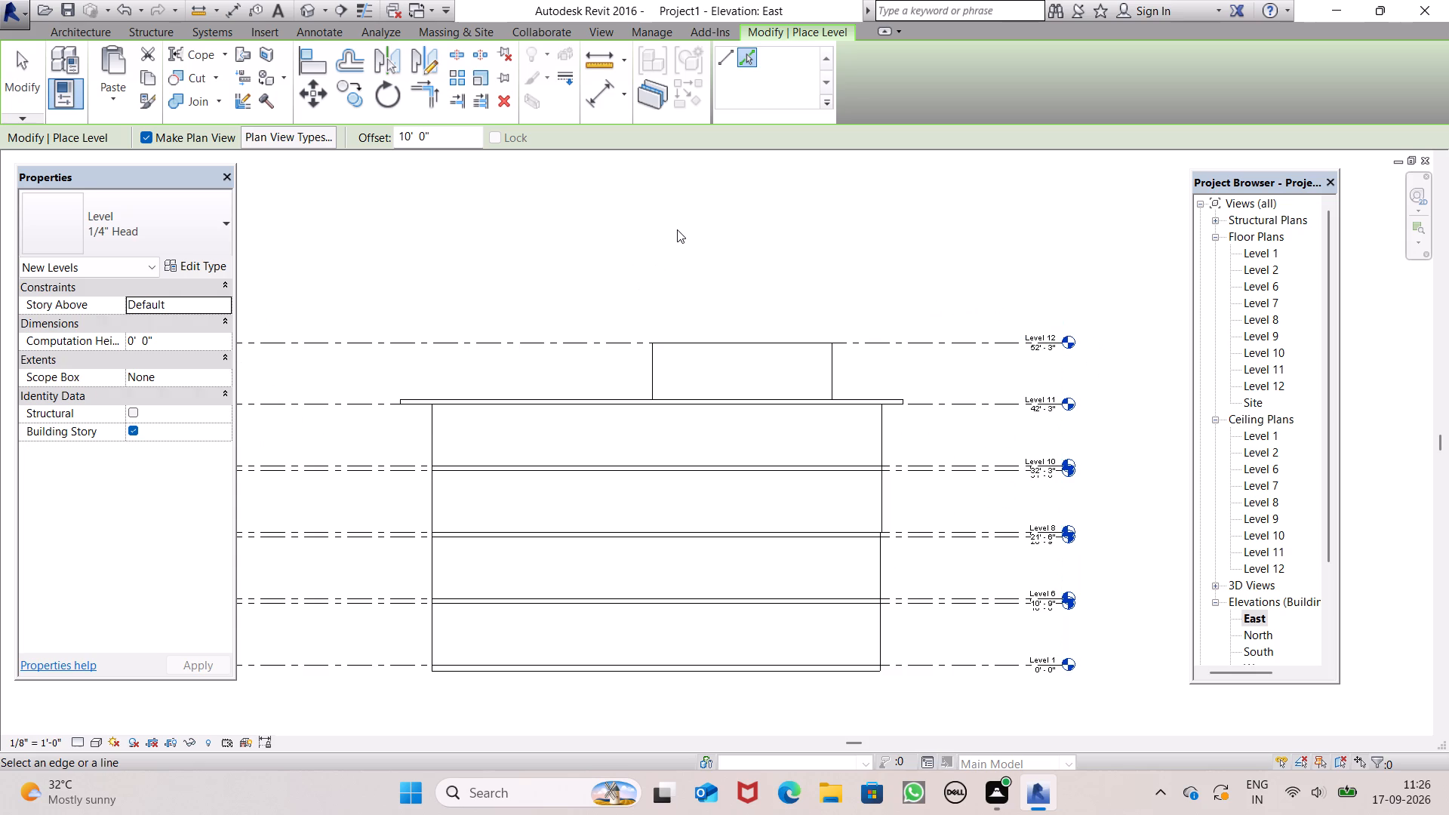
scroll(964, 378, "up", 1)
scroll(939, 332, "down", 1)
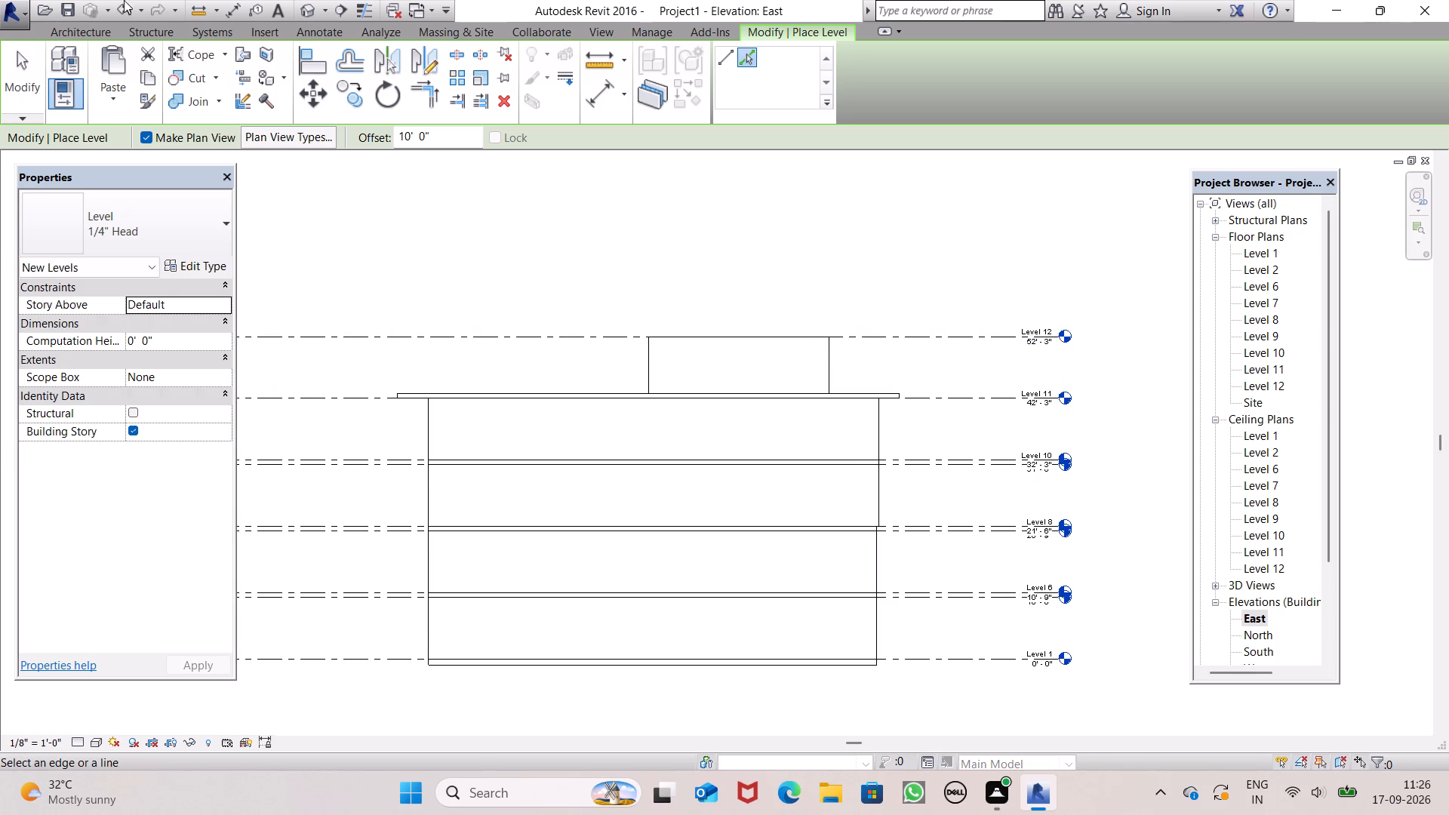
On the Level 12 floor plan, sketch a slope-defining rectangular Generic - 9" roof footprint along the rooftop enclosure's outer wall faces.
left_click(308, 13)
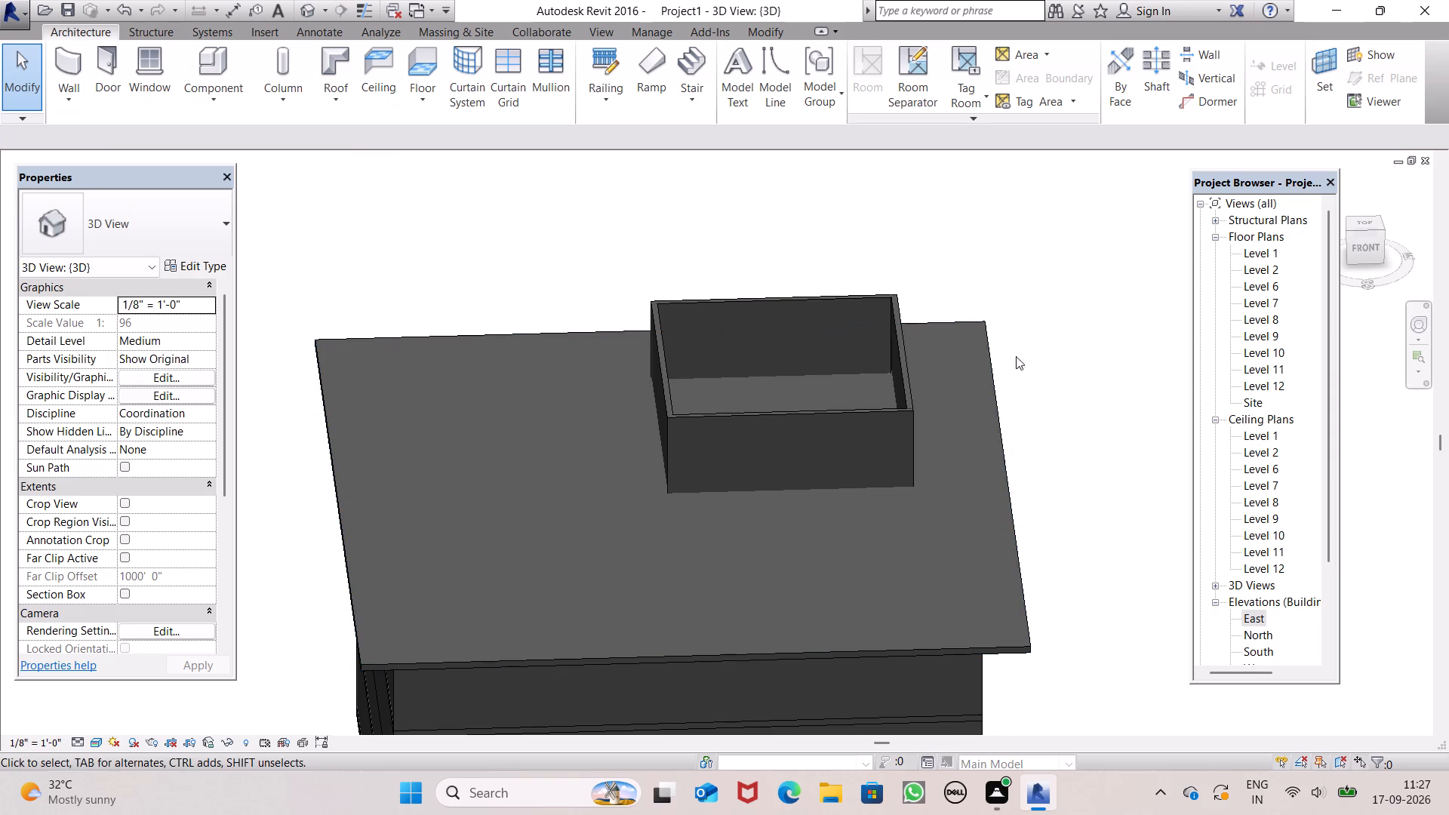
left_click(1284, 384)
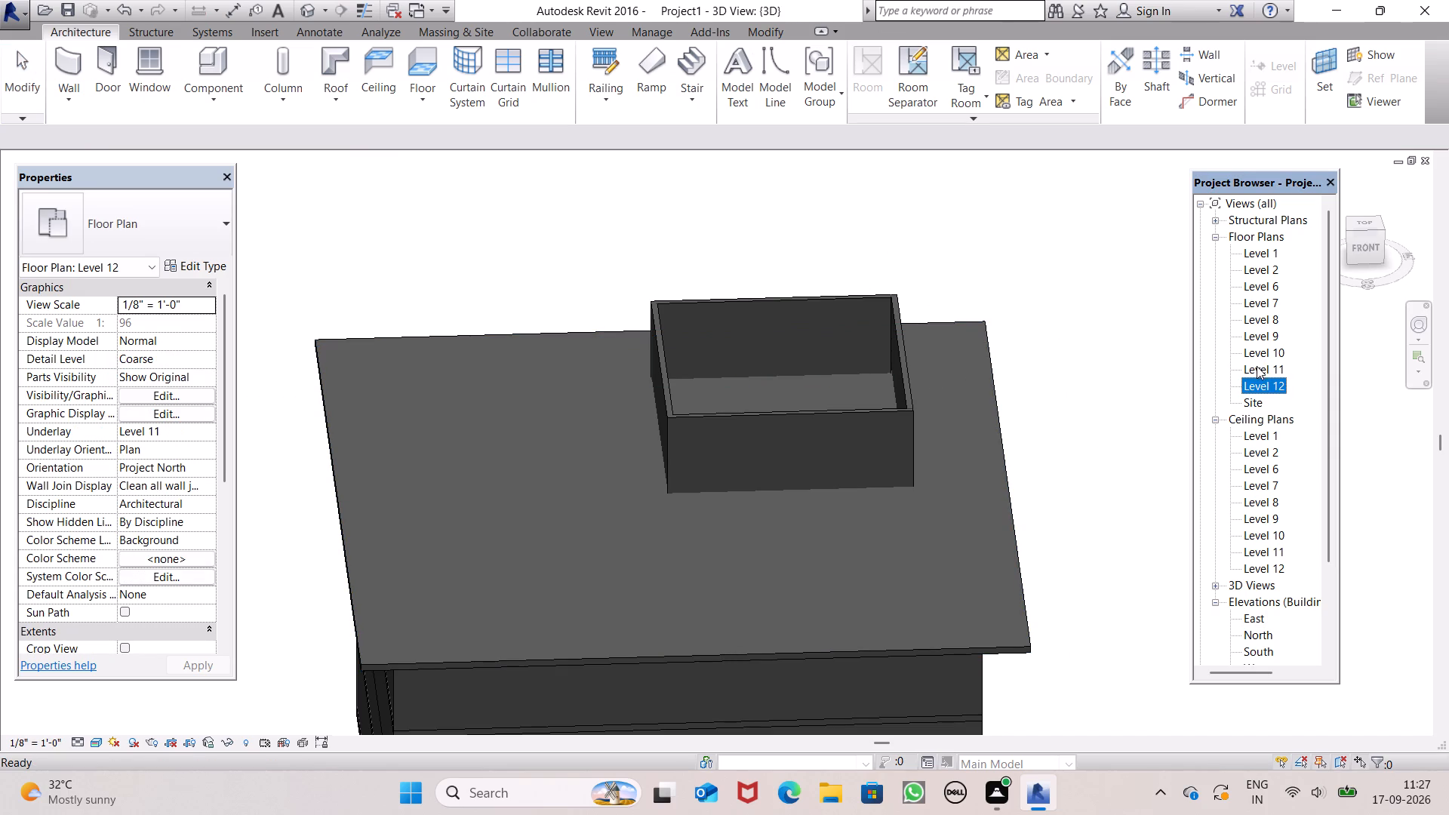
double_click(1263, 388)
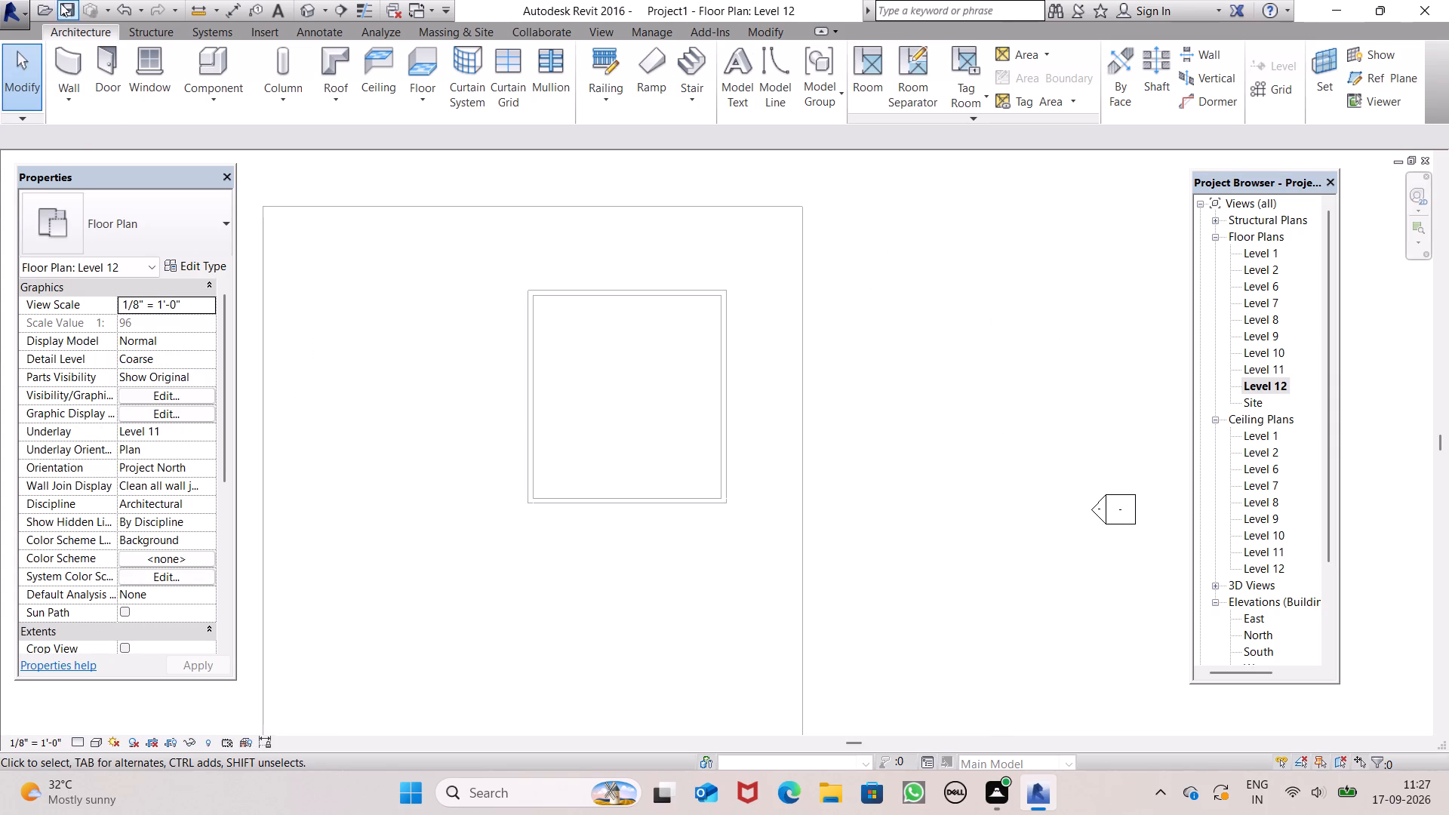
left_click(343, 108)
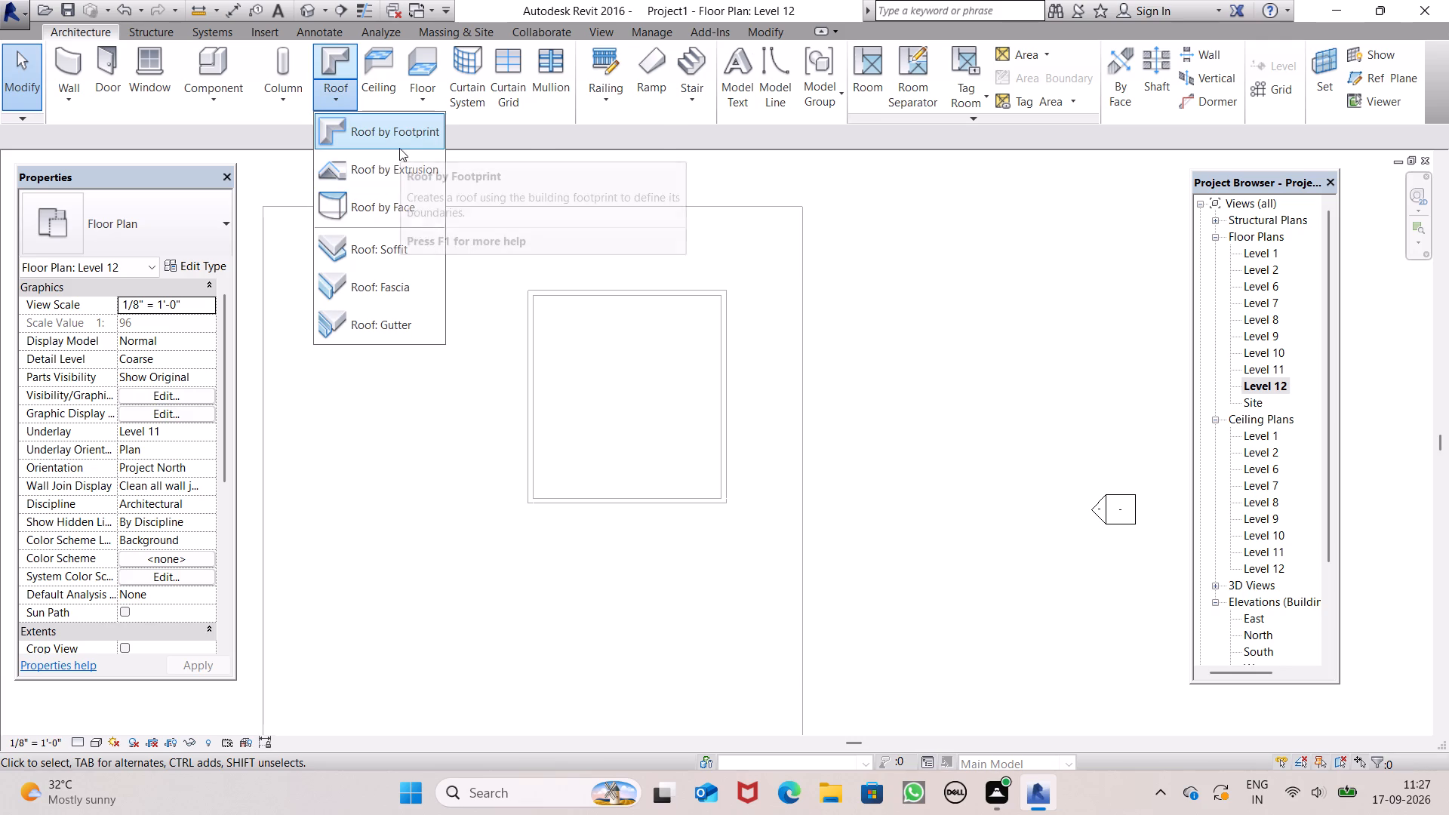
left_click(399, 145)
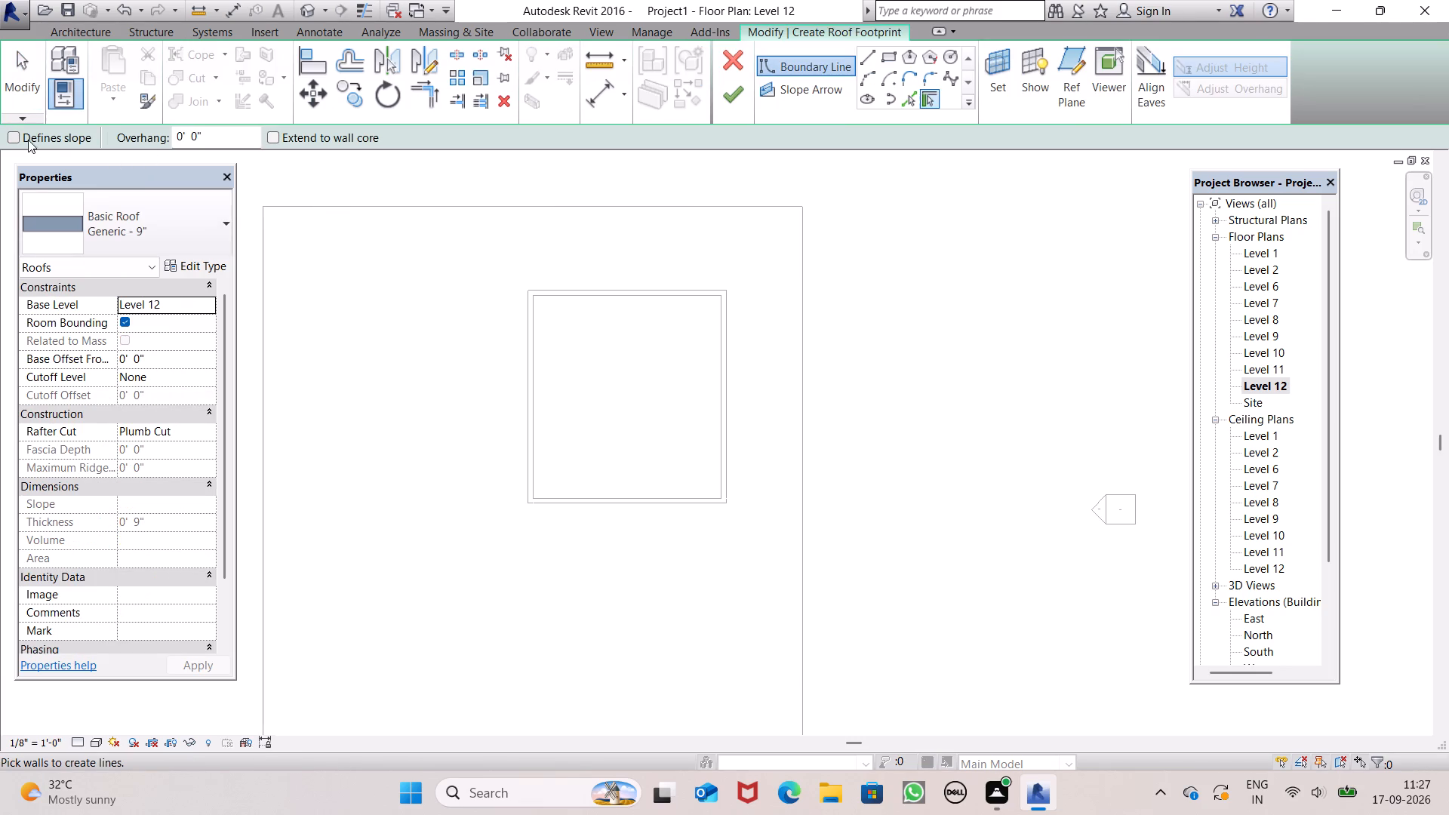
left_click(11, 137)
scroll(892, 432, "up", 1)
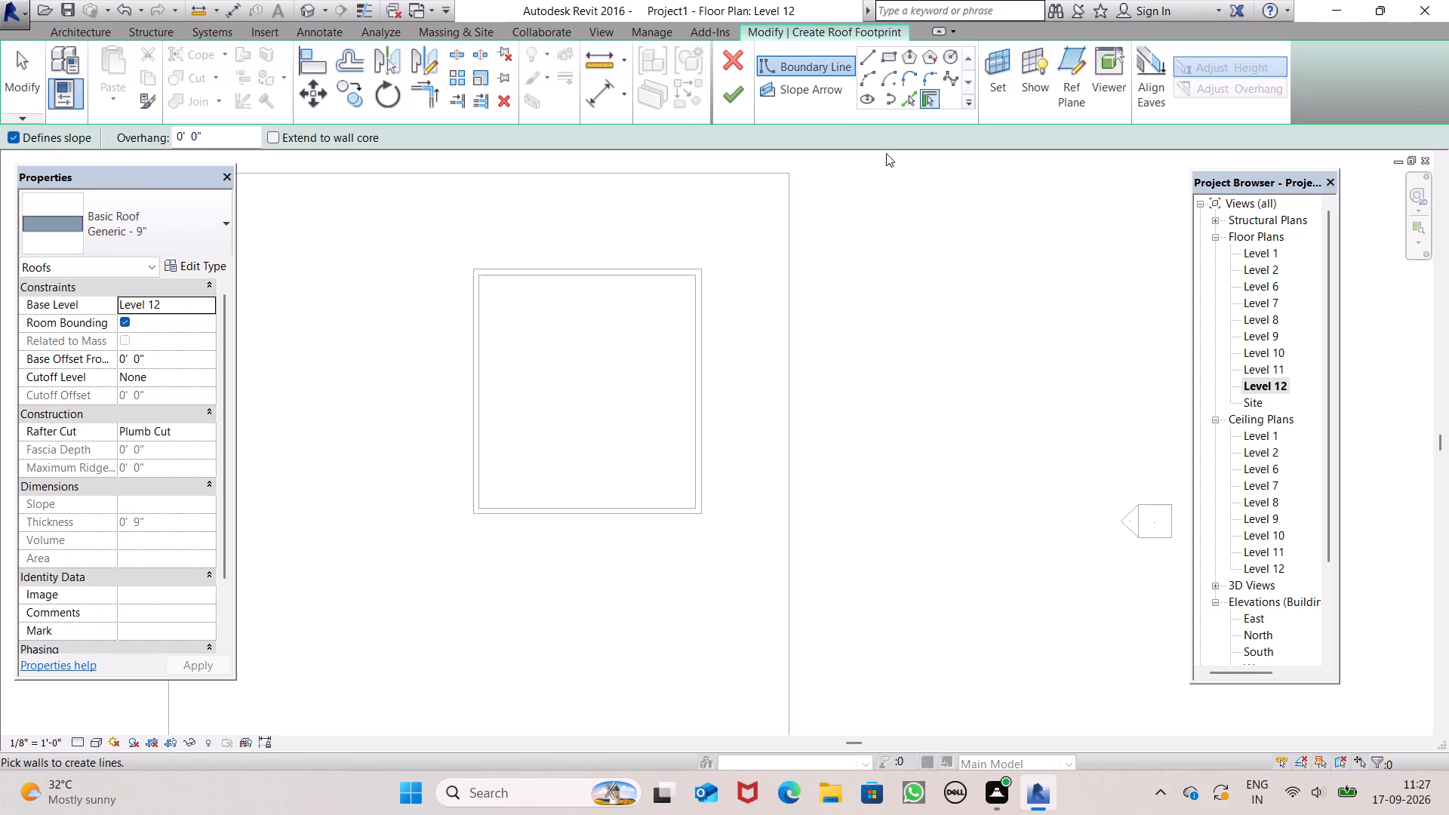
left_click(885, 60)
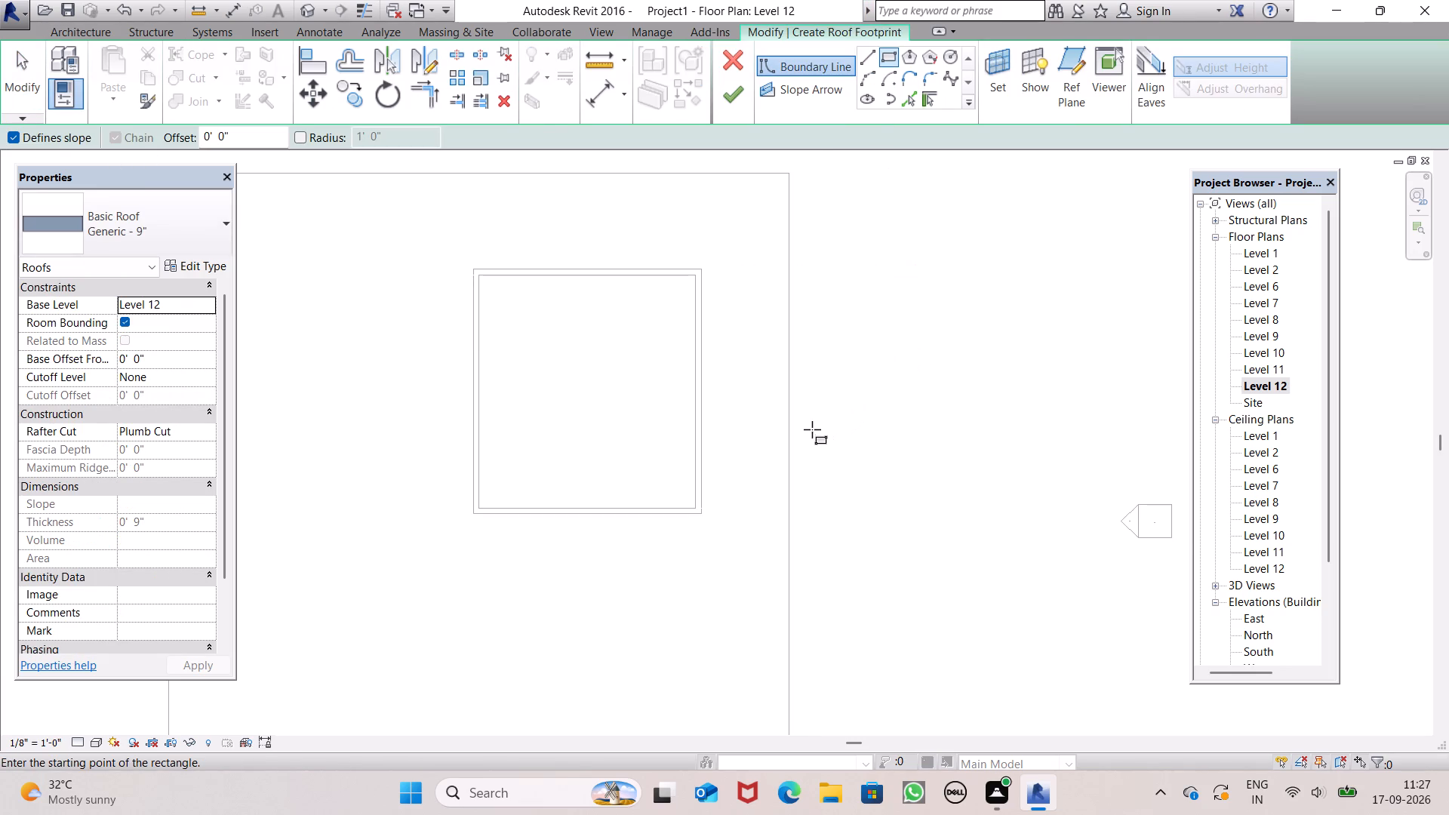
scroll(744, 440, "up", 1)
scroll(632, 437, "up", 1)
scroll(425, 219, "up", 2)
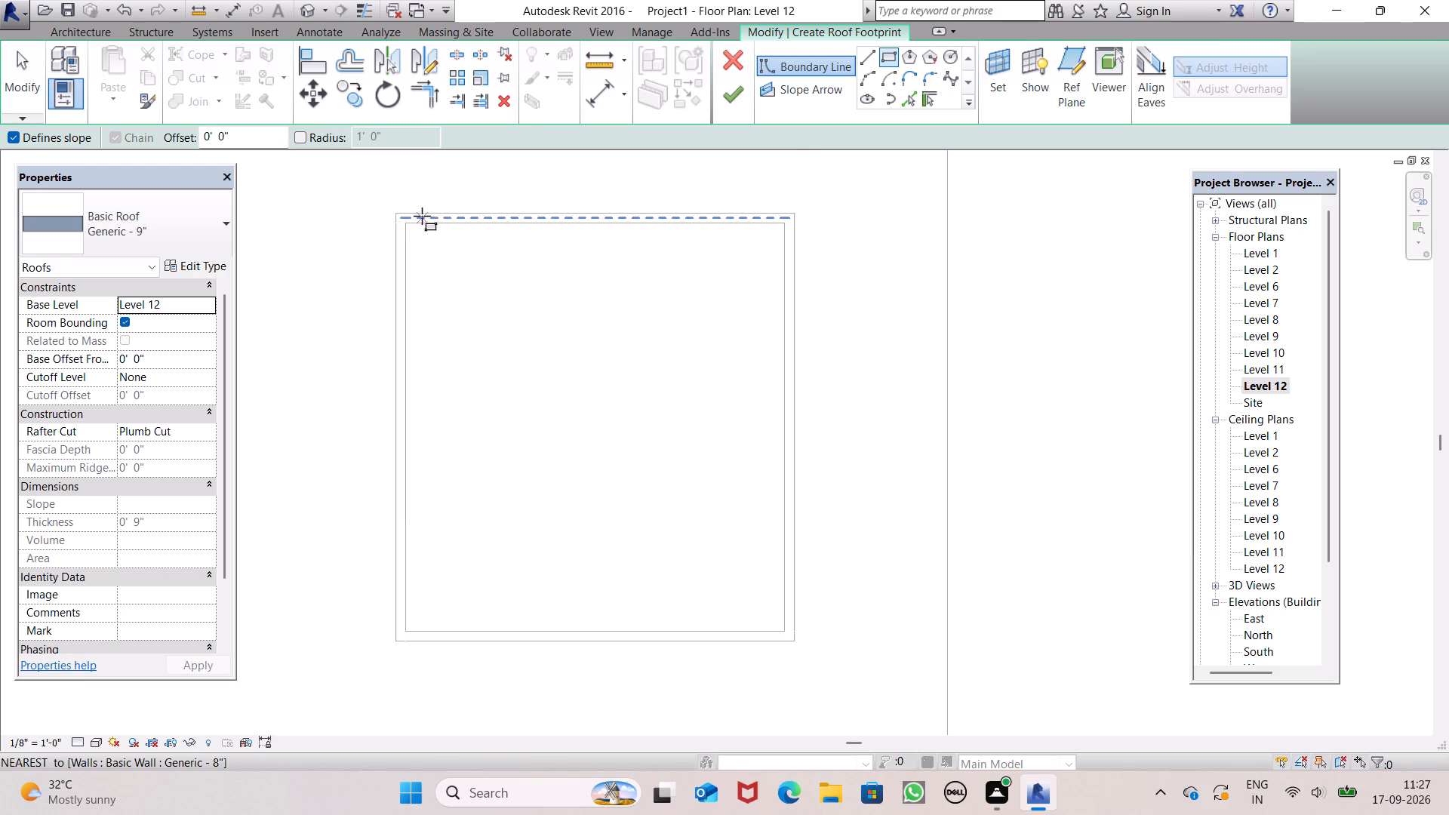
left_click(393, 209)
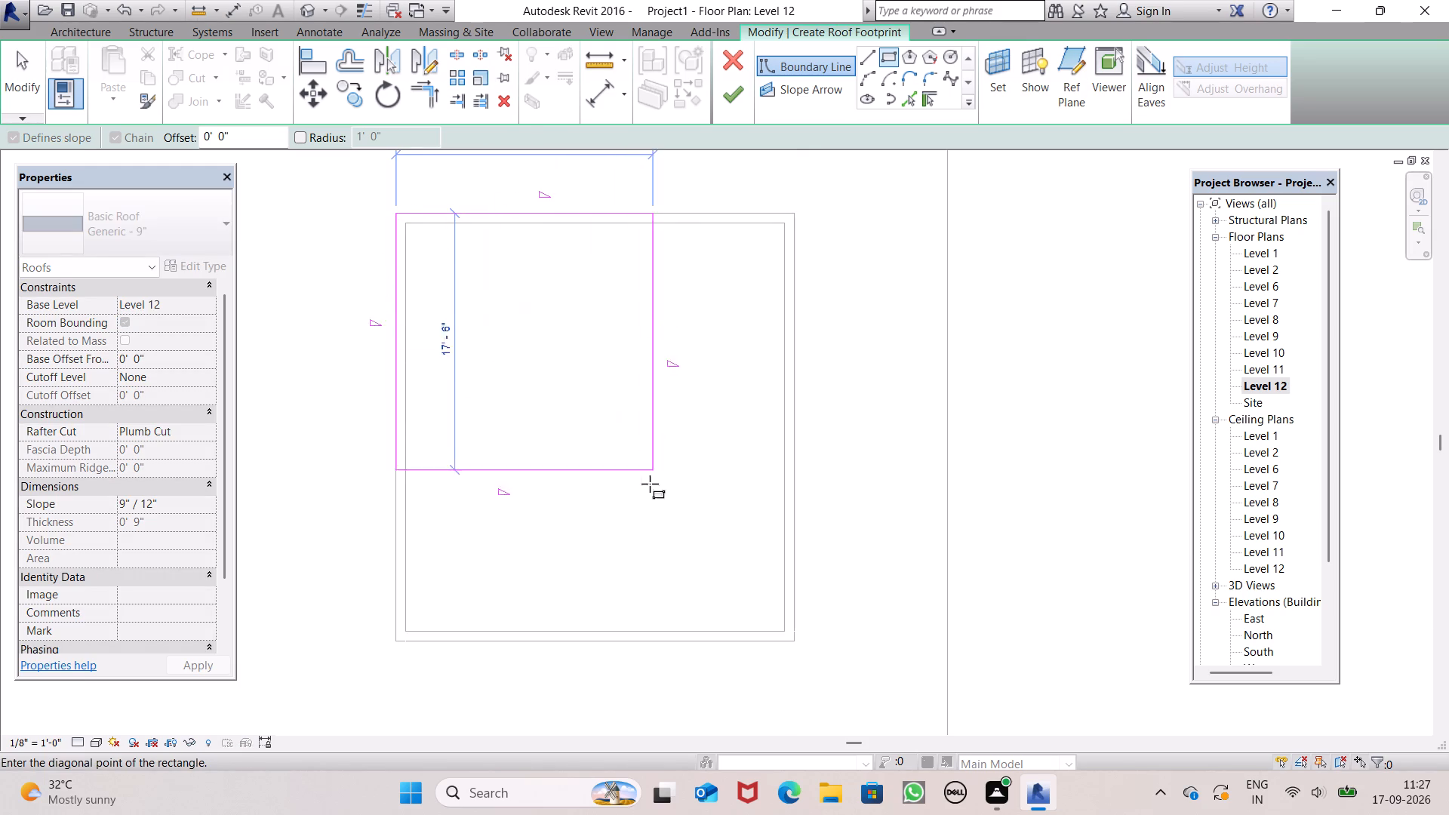
scroll(804, 660, "up", 2)
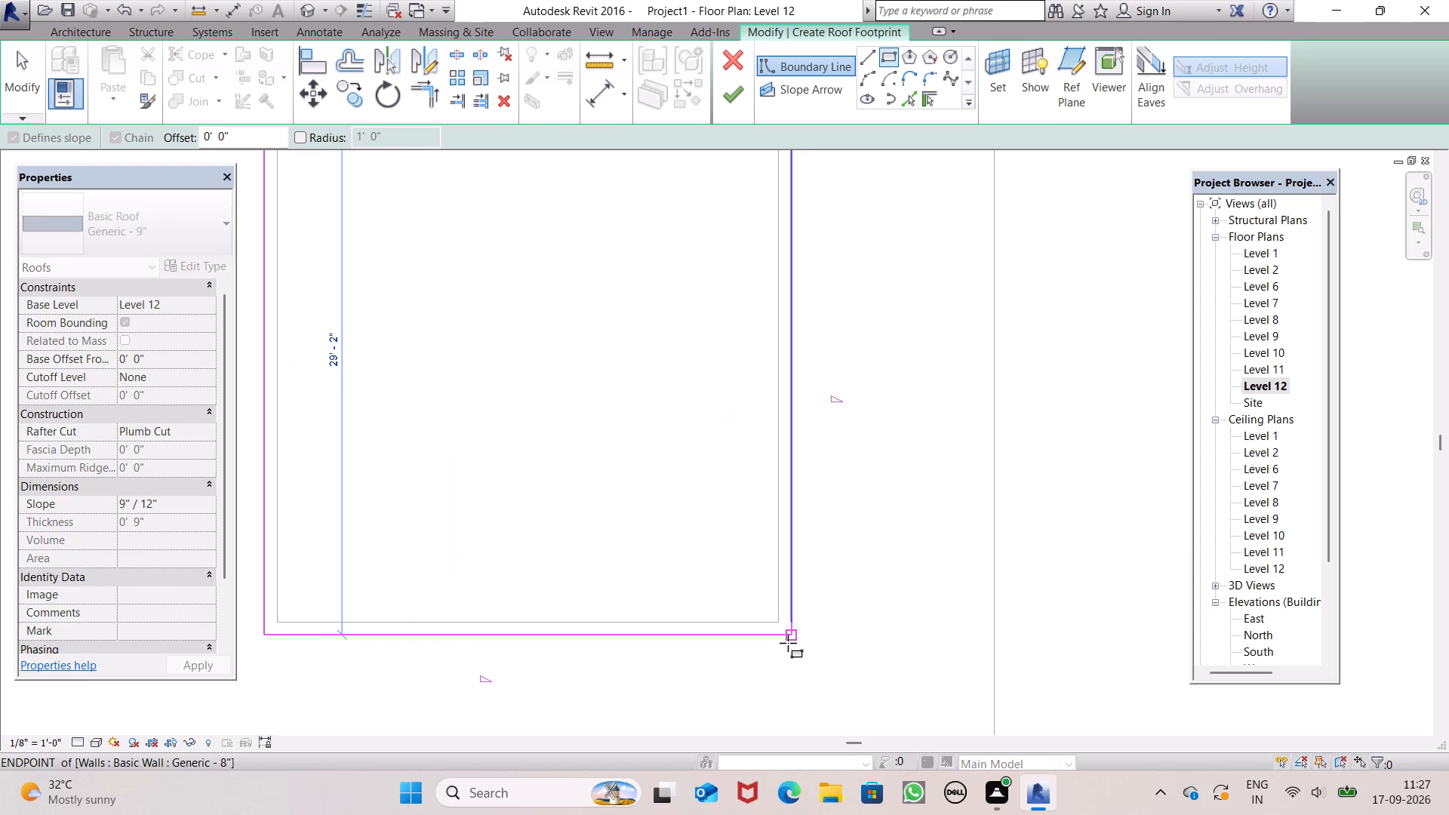
left_click(786, 642)
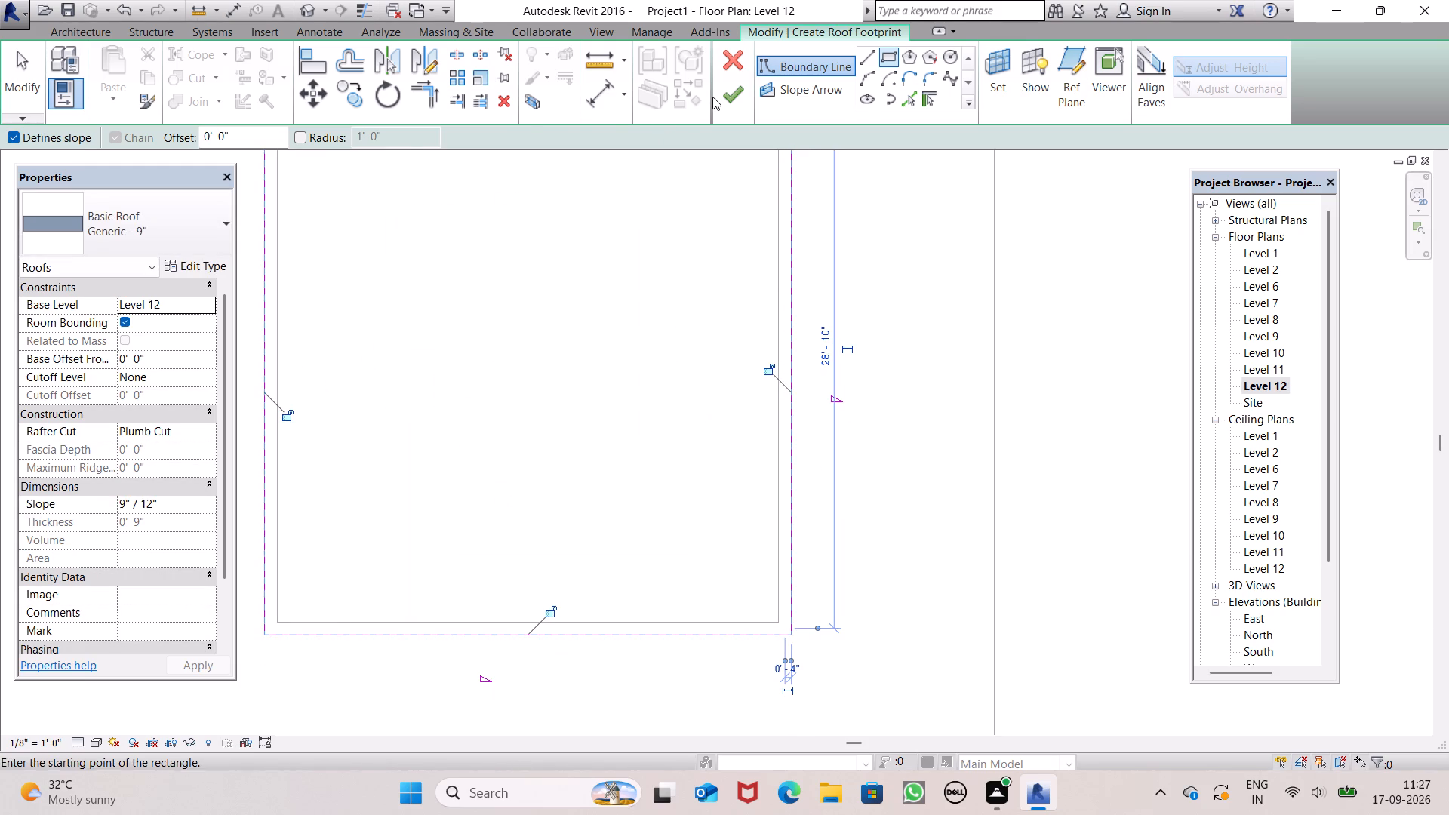
Finish the roof footprint and attach the enclosure's walls to the new roof.
left_click(739, 88)
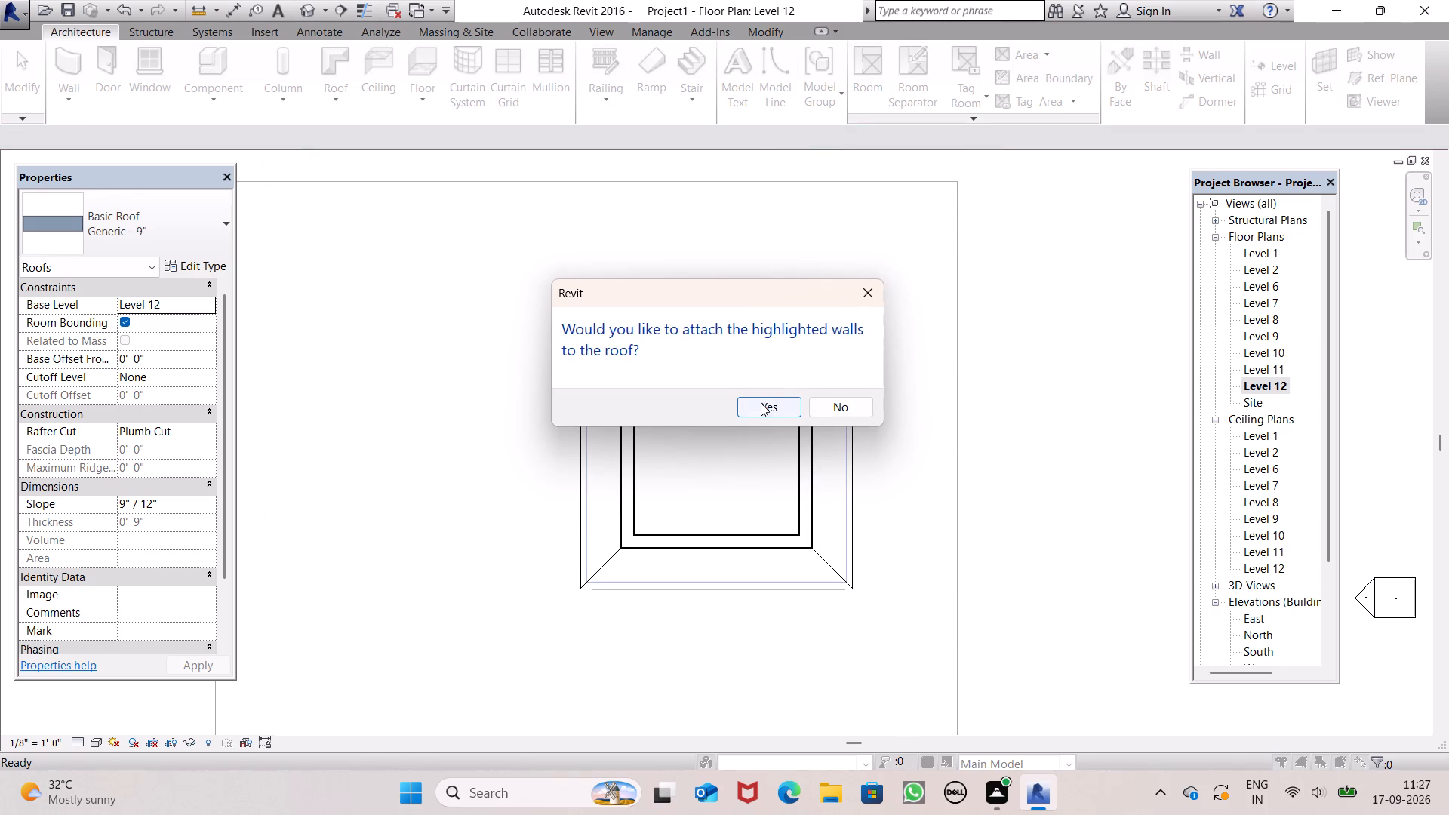
left_click(764, 403)
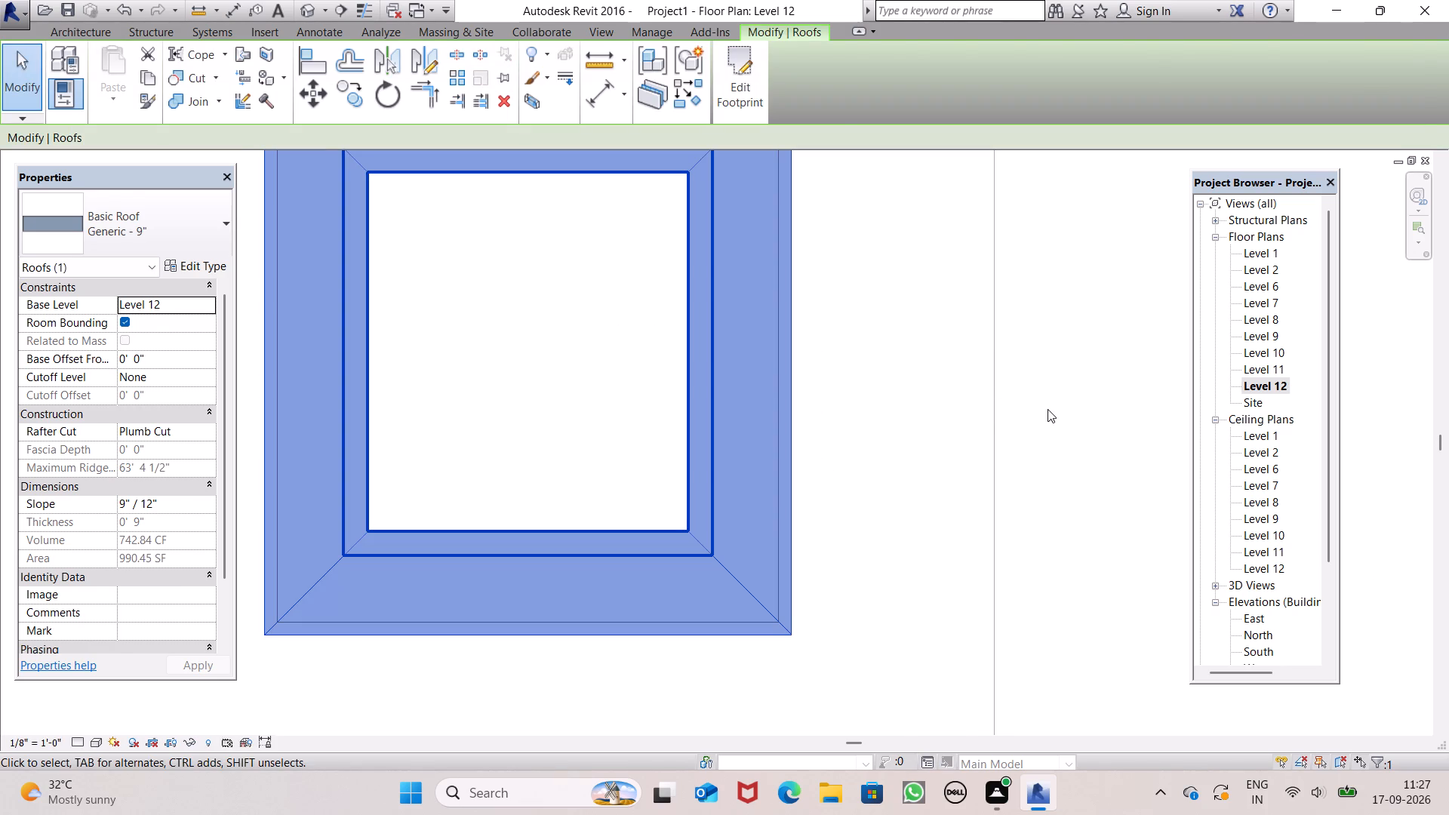
left_click(1048, 409)
Examine the sloped roof on the rooftop enclosure and the whole building in the default 3D view.
scroll(1046, 403, "down", 6)
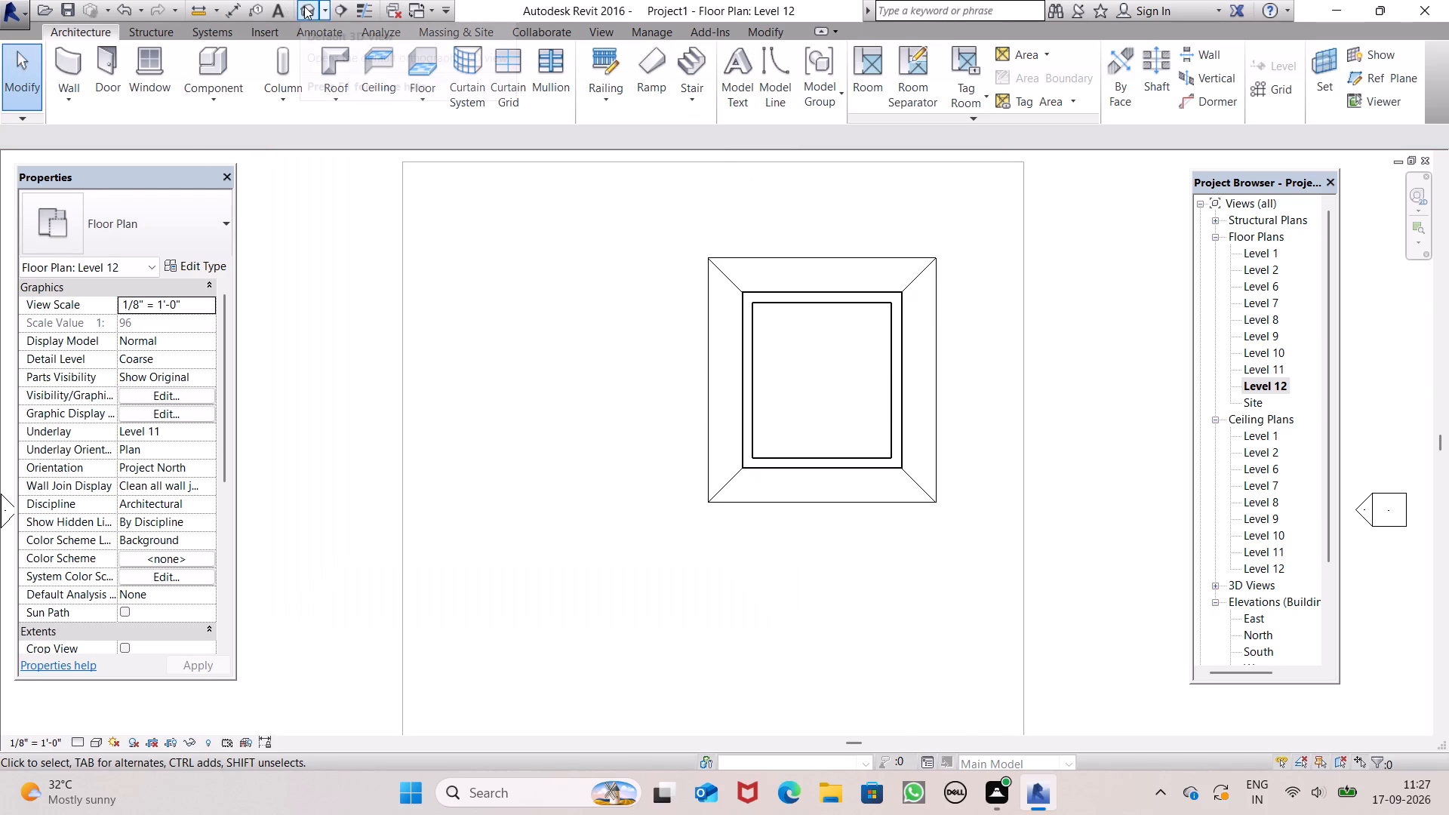
left_click(304, 6)
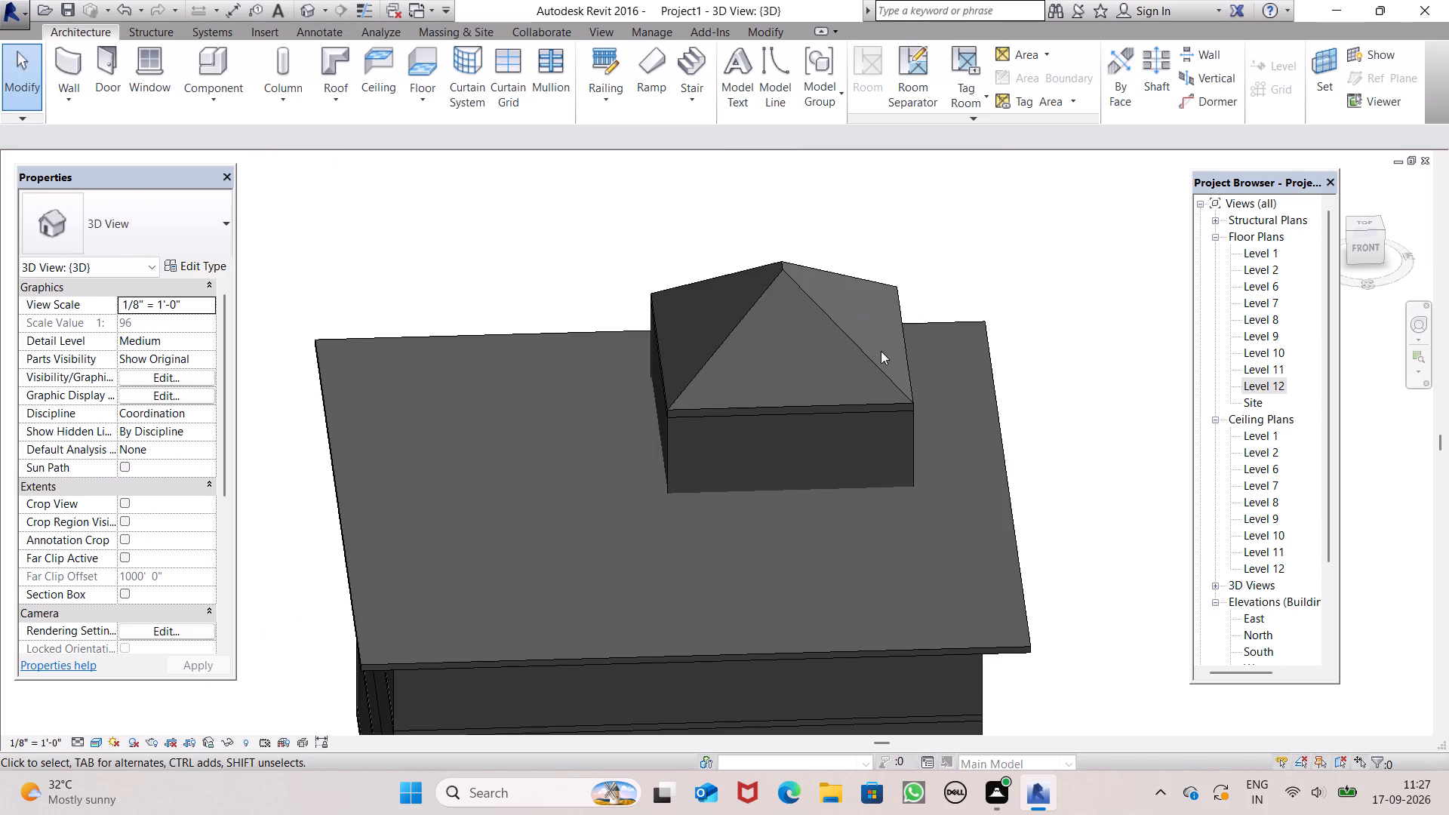
scroll(893, 344, "up", 1)
scroll(923, 343, "down", 1)
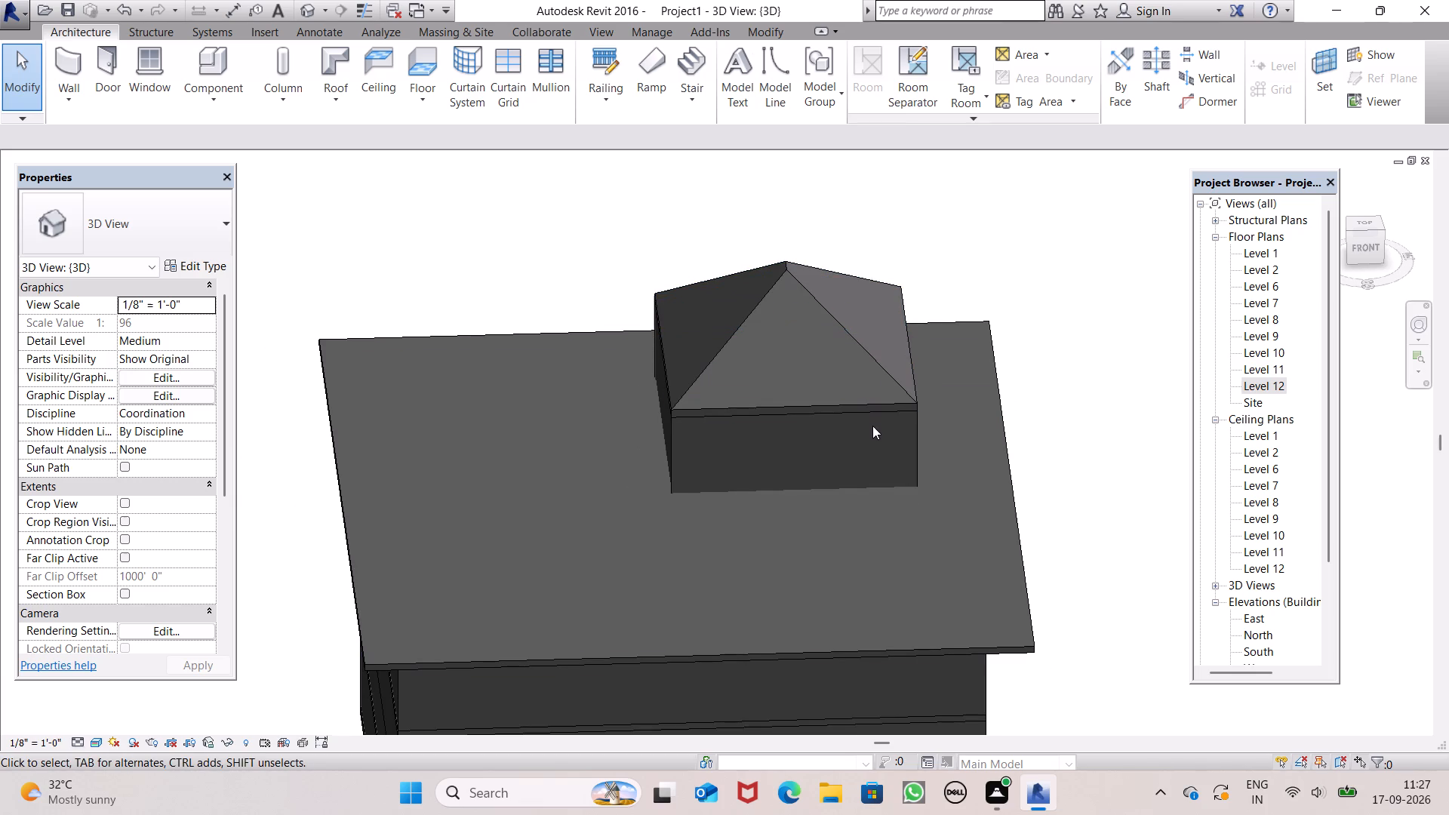
scroll(861, 380, "up", 3)
scroll(870, 386, "down", 6)
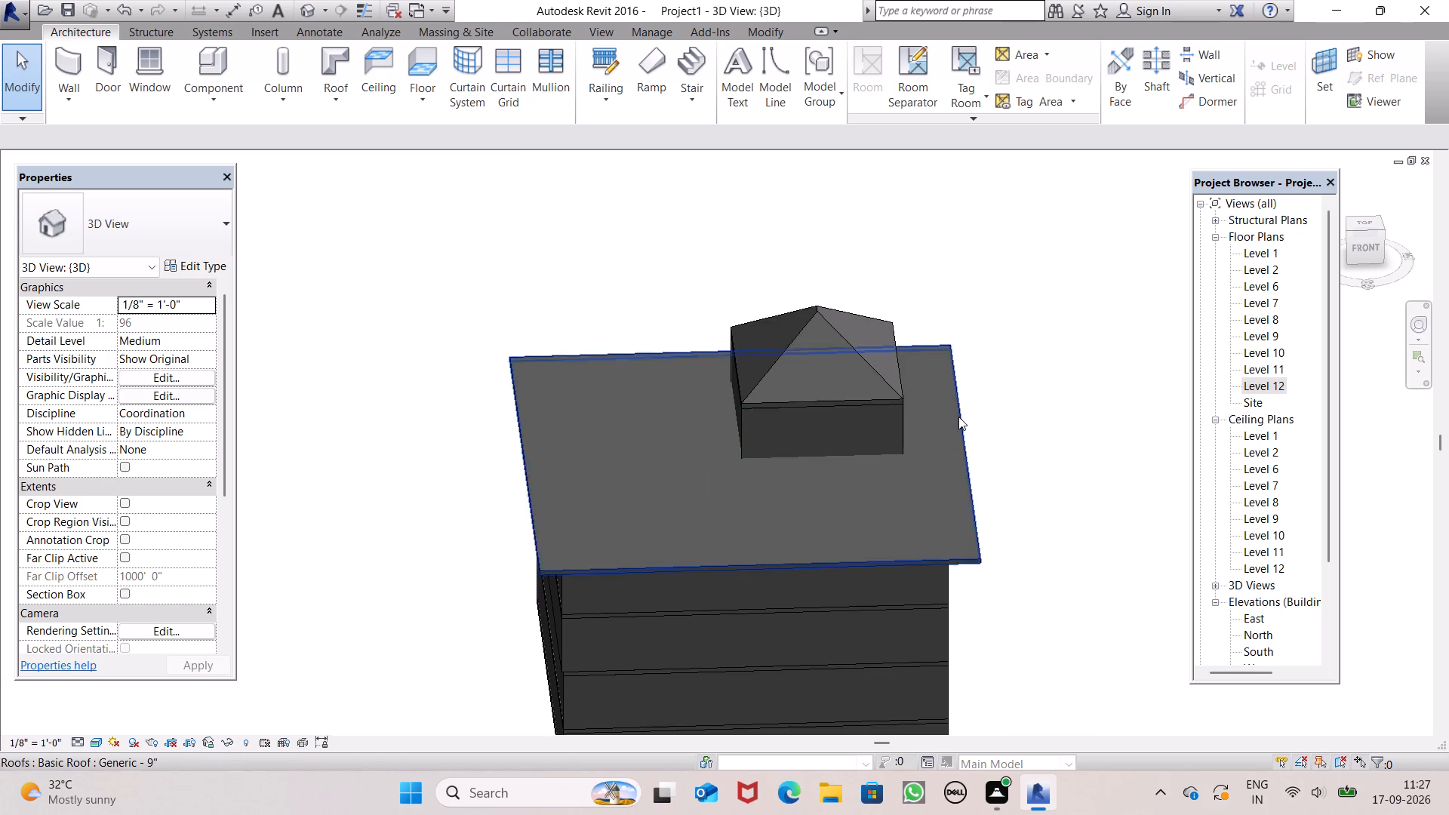
scroll(958, 417, "down", 3)
scroll(915, 425, "up", 1)
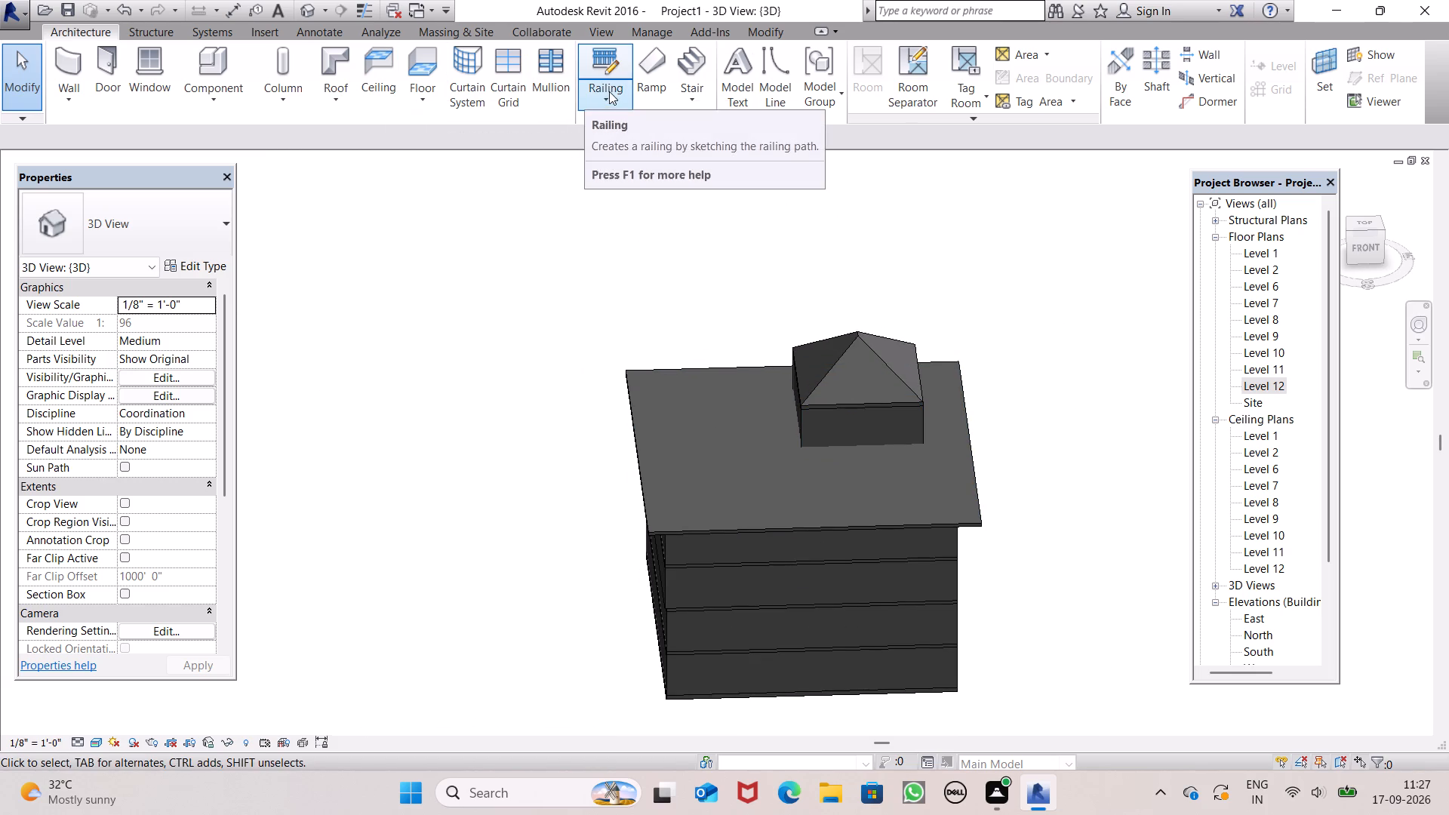
Start a Handrail - Rectangular railing and sketch a path line about 74' 8" long along the Level 11 roof's front edge.
left_click(606, 54)
scroll(724, 553, "up", 6)
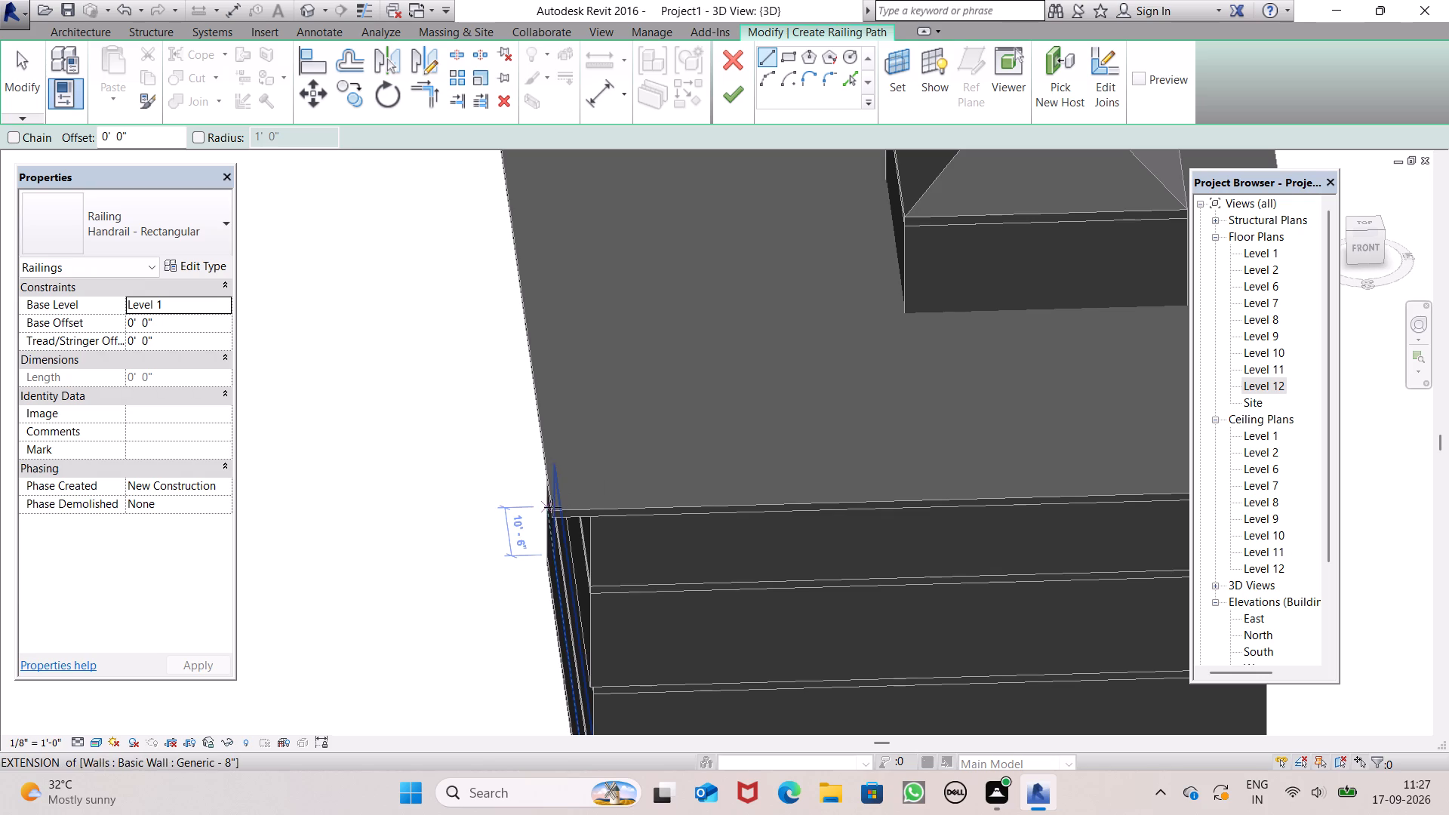
left_click(552, 507)
scroll(852, 483, "down", 4)
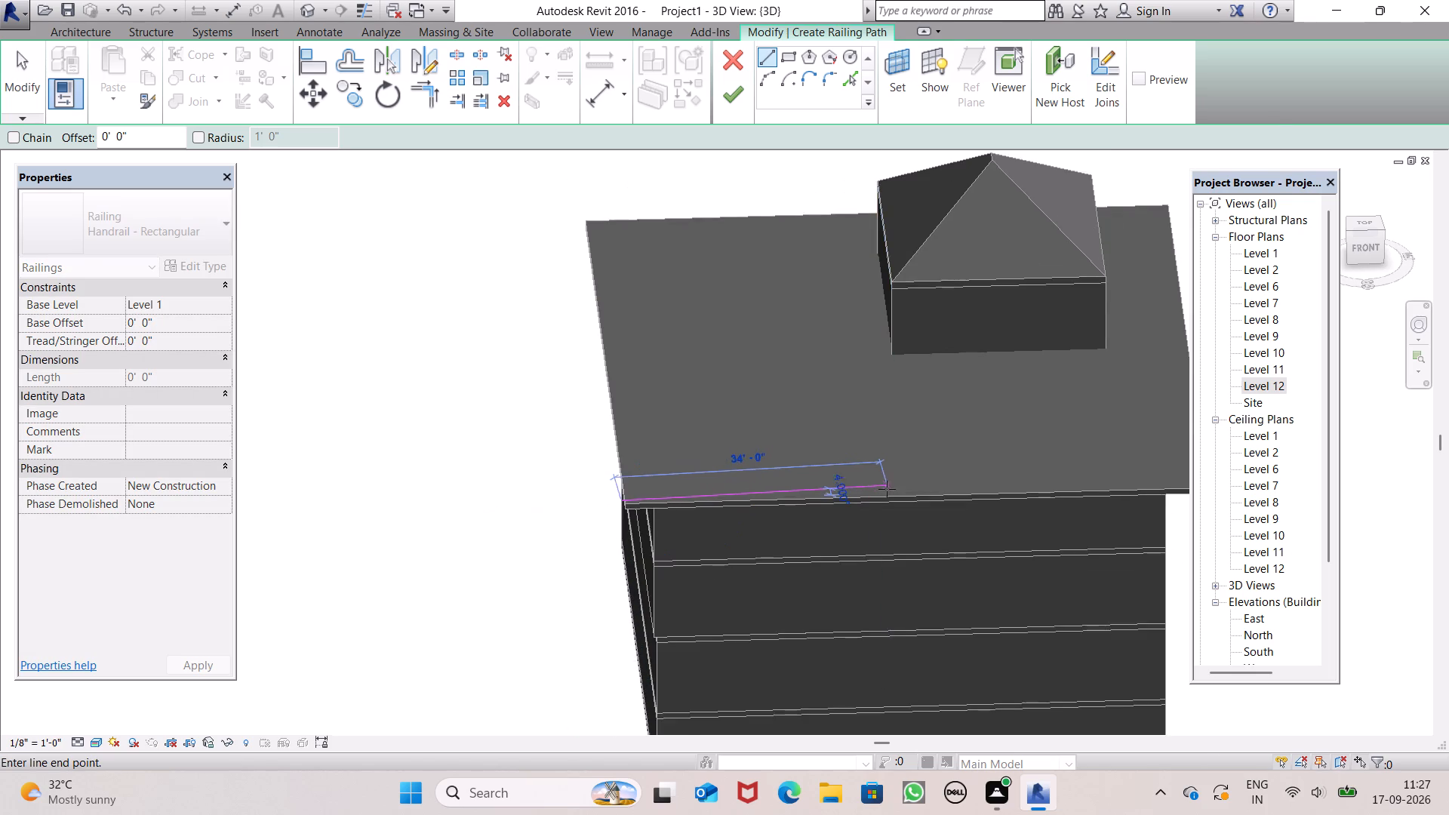
scroll(887, 489, "down", 3)
scroll(1006, 497, "up", 8)
scroll(1067, 475, "up", 6)
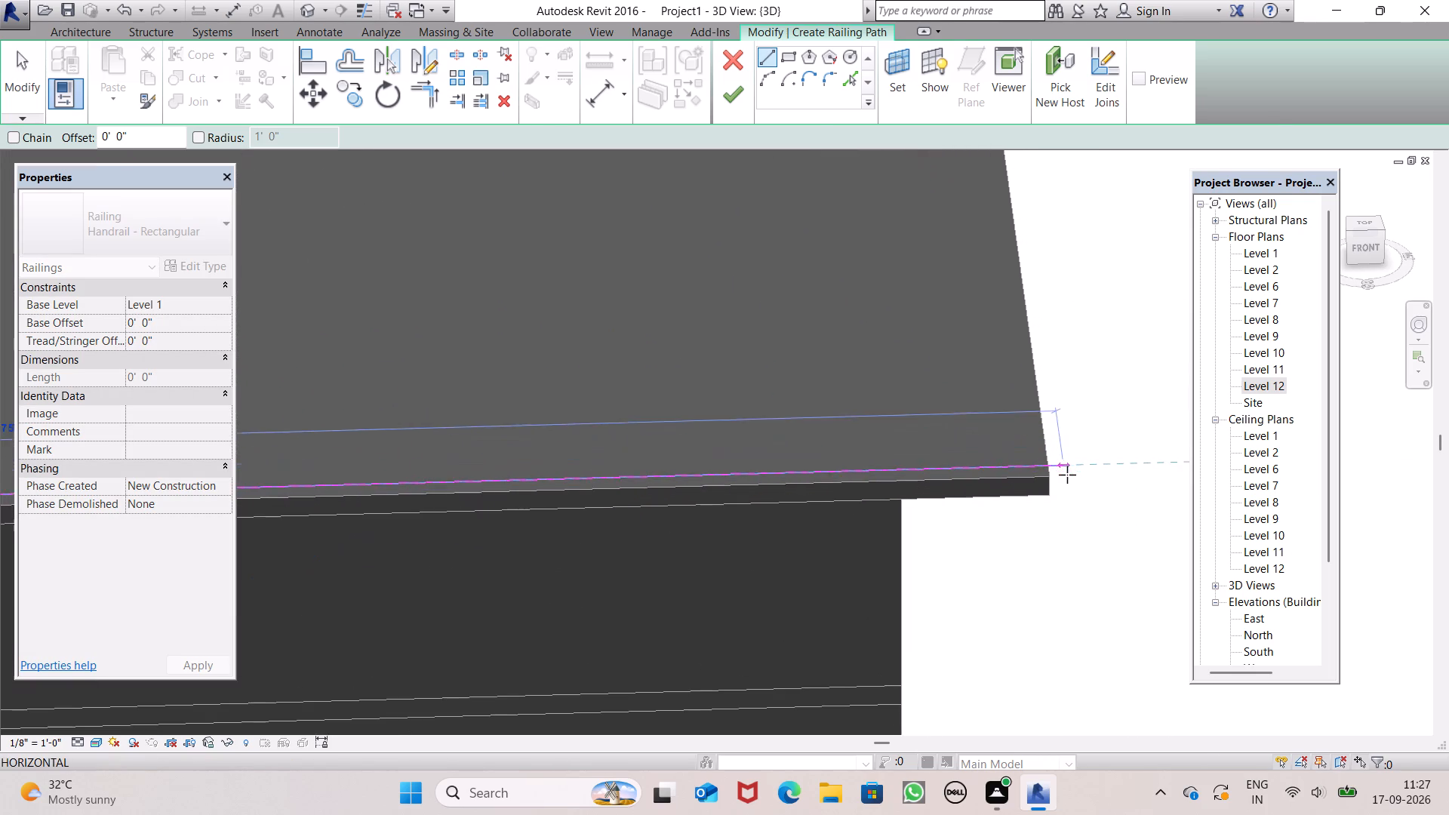
left_click(1044, 472)
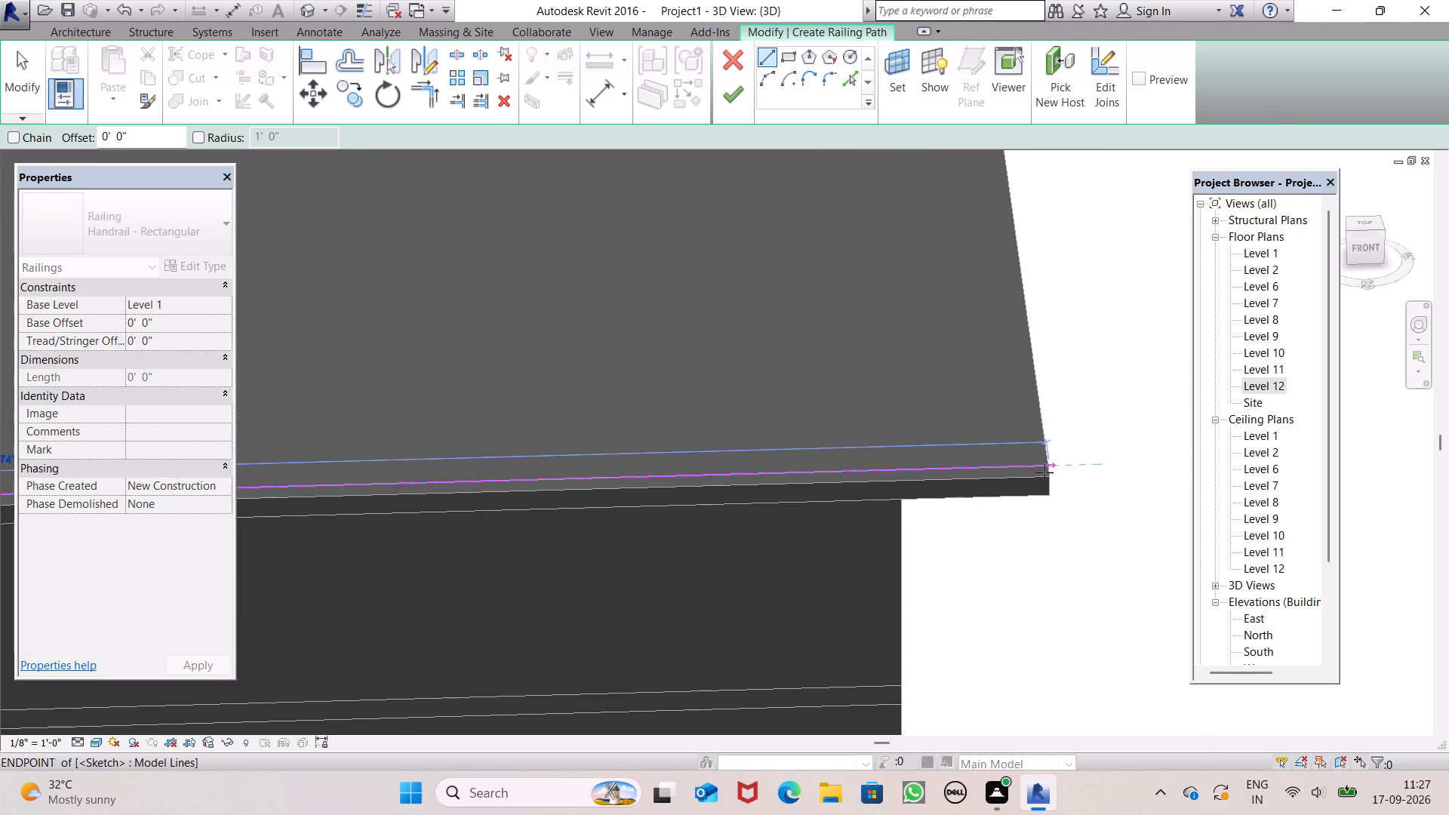
Sketch a second railing path line along the Level 11 roof's east edge, from the front corner to the back corner.
scroll(1011, 429, "down", 6)
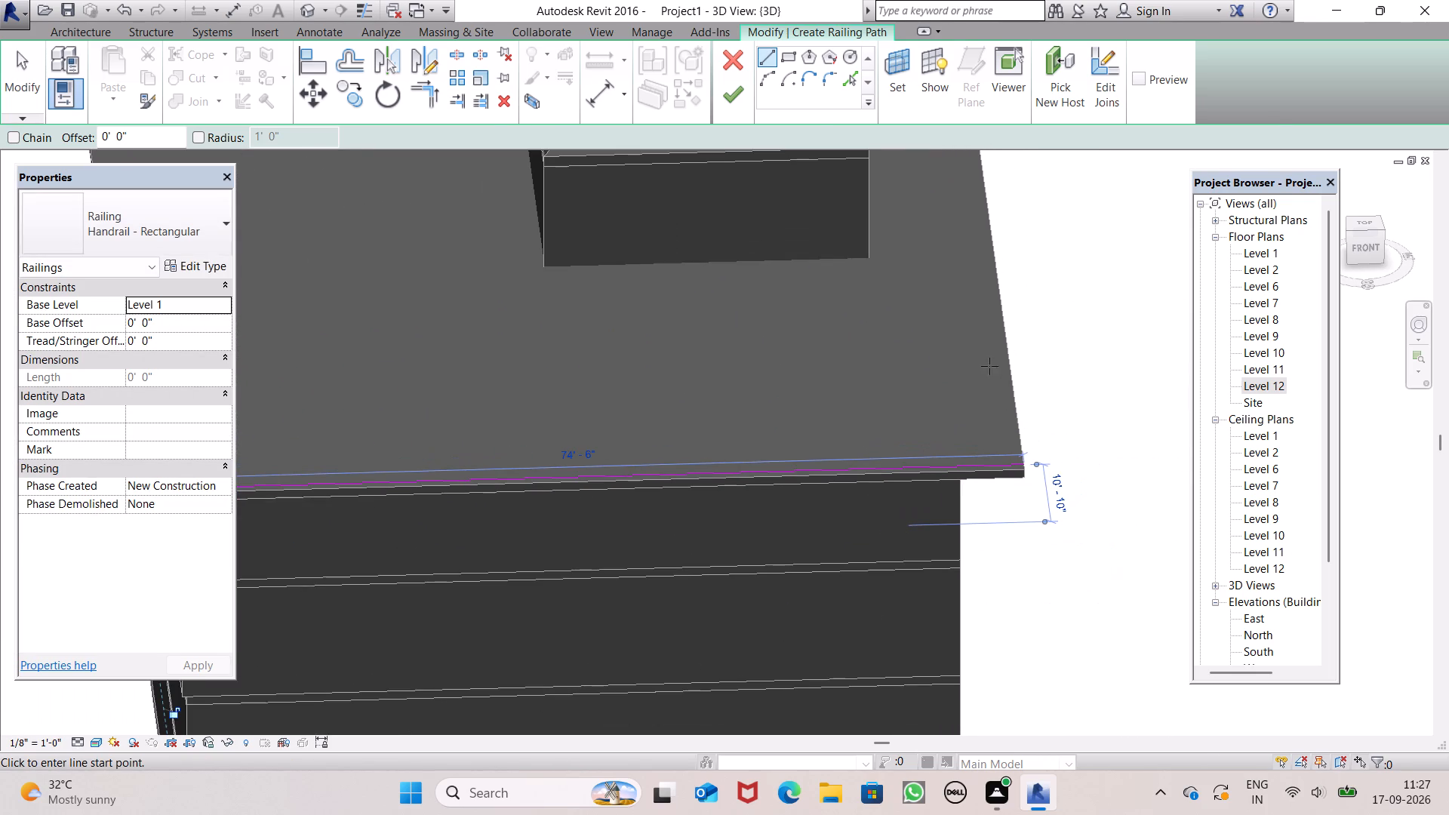
left_click(1020, 460)
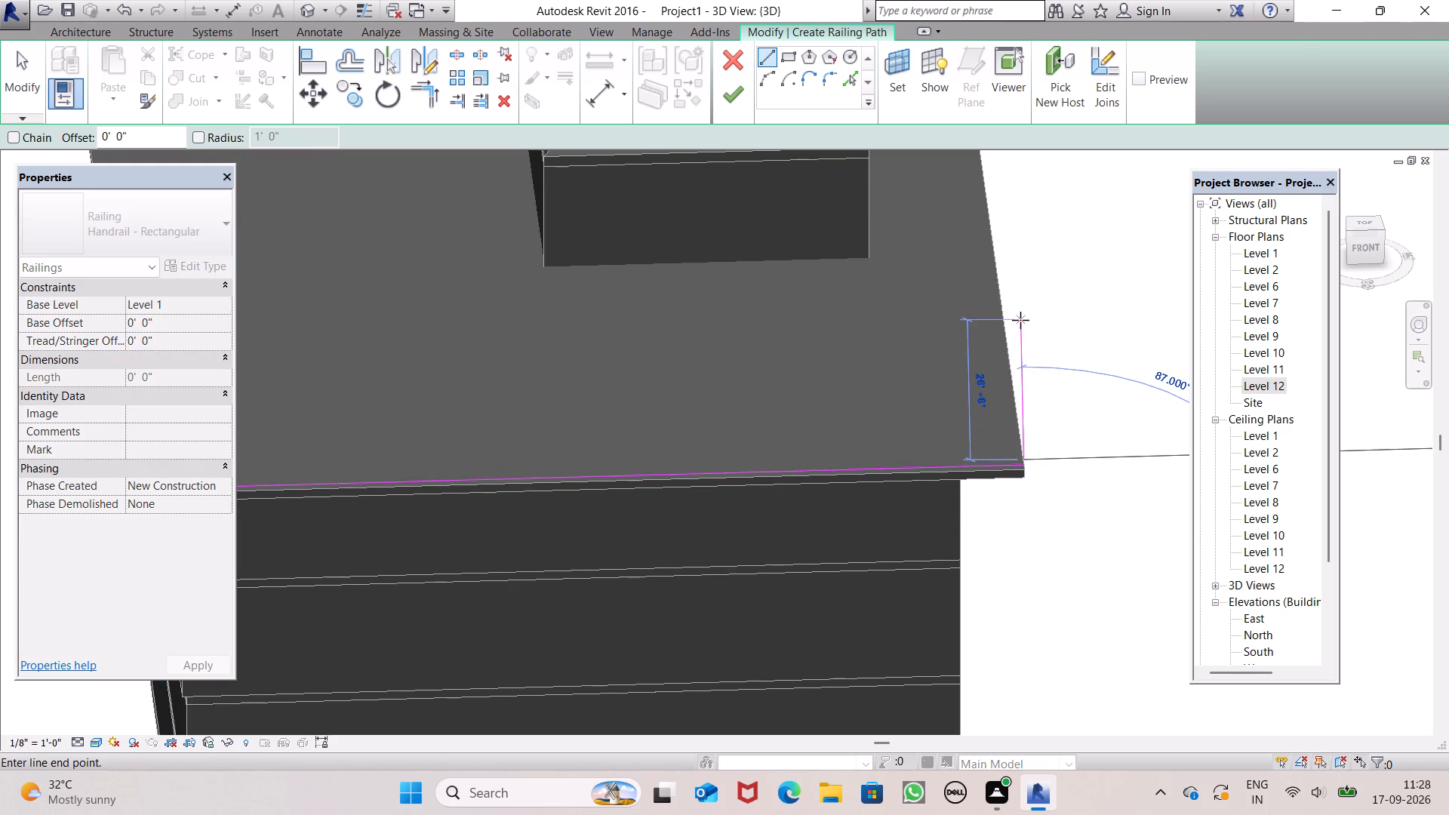
scroll(999, 328, "down", 11)
scroll(984, 229, "up", 3)
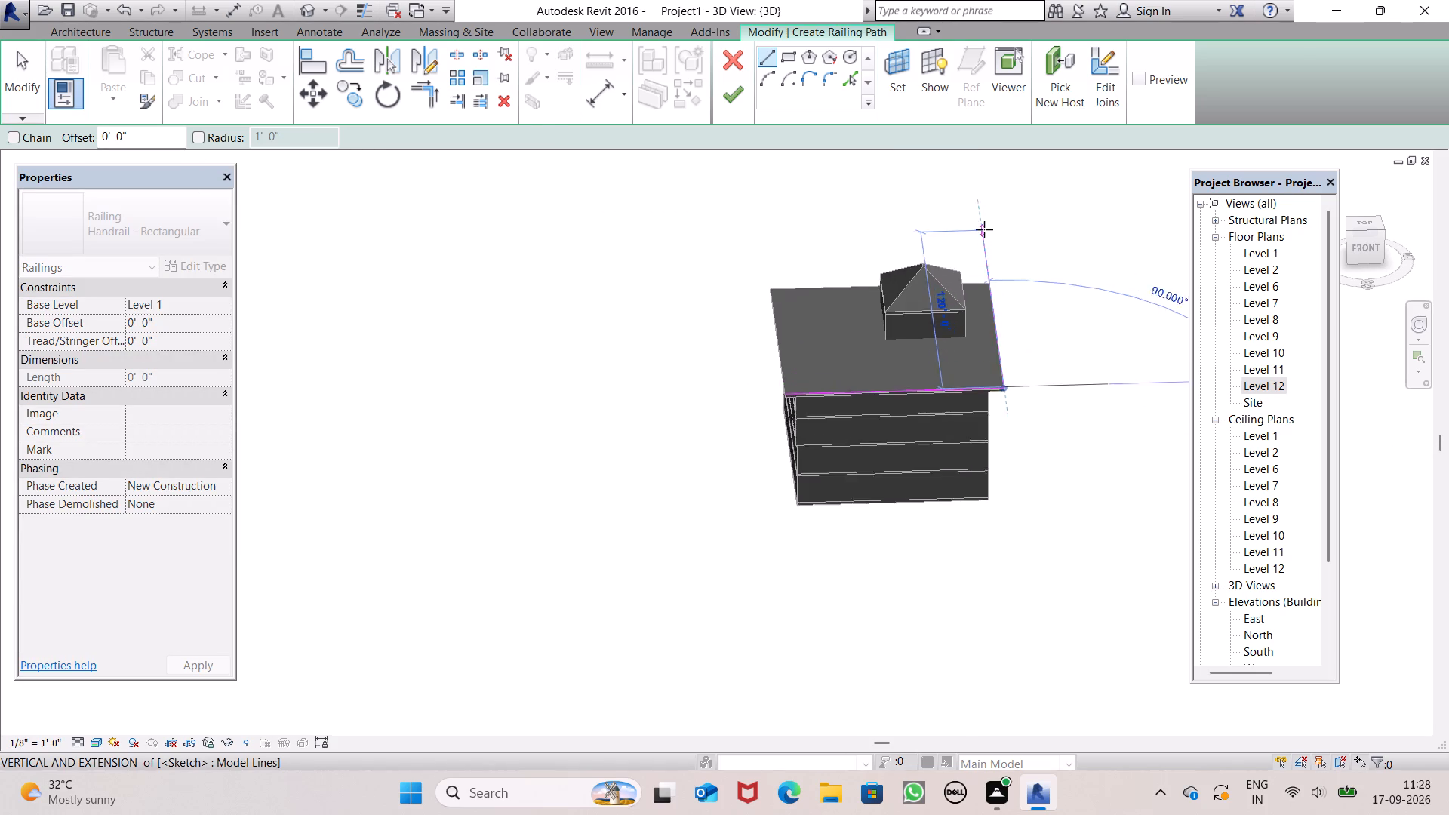
scroll(984, 229, "up", 6)
scroll(1001, 401, "up", 14)
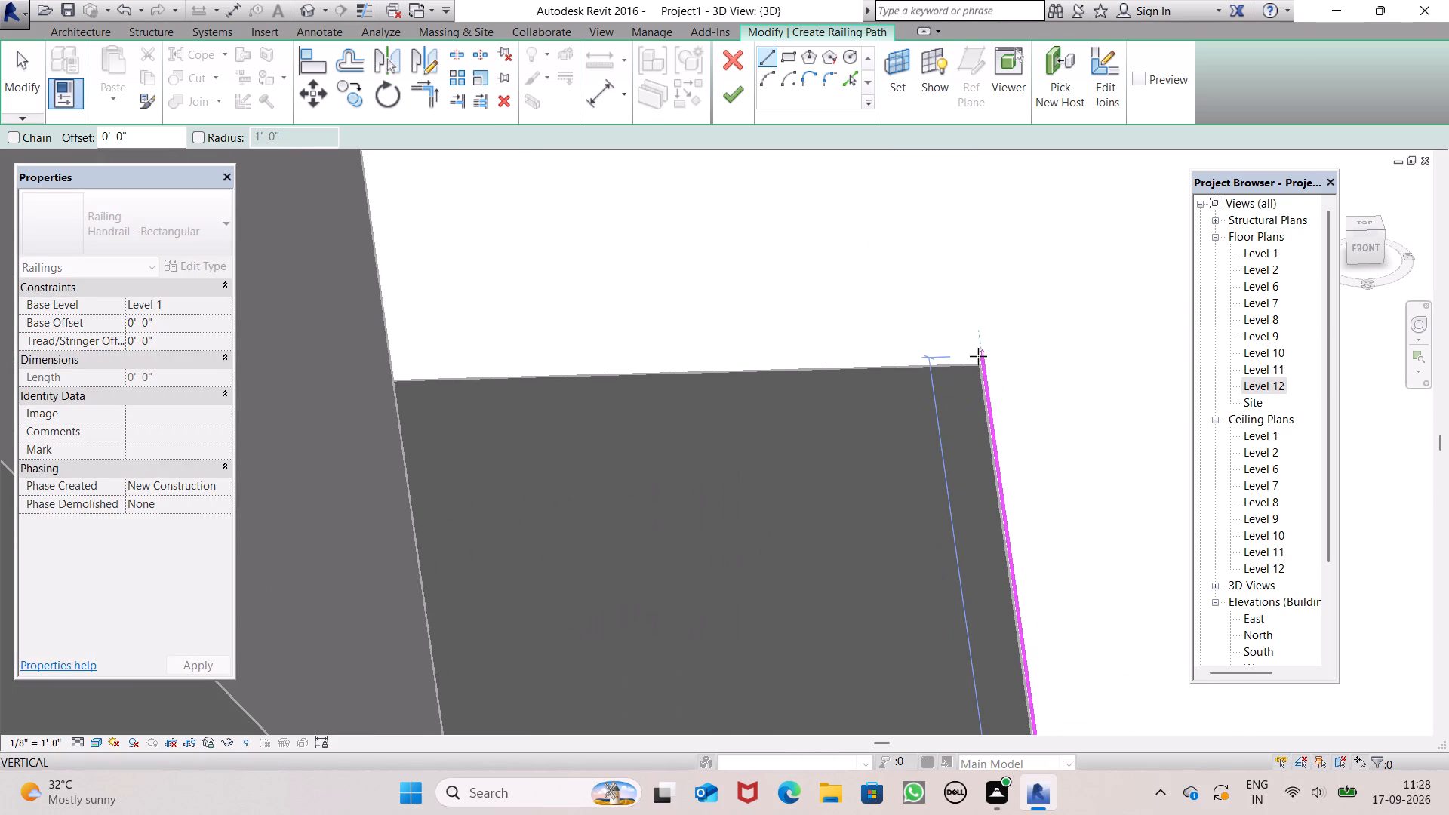
left_click(965, 370)
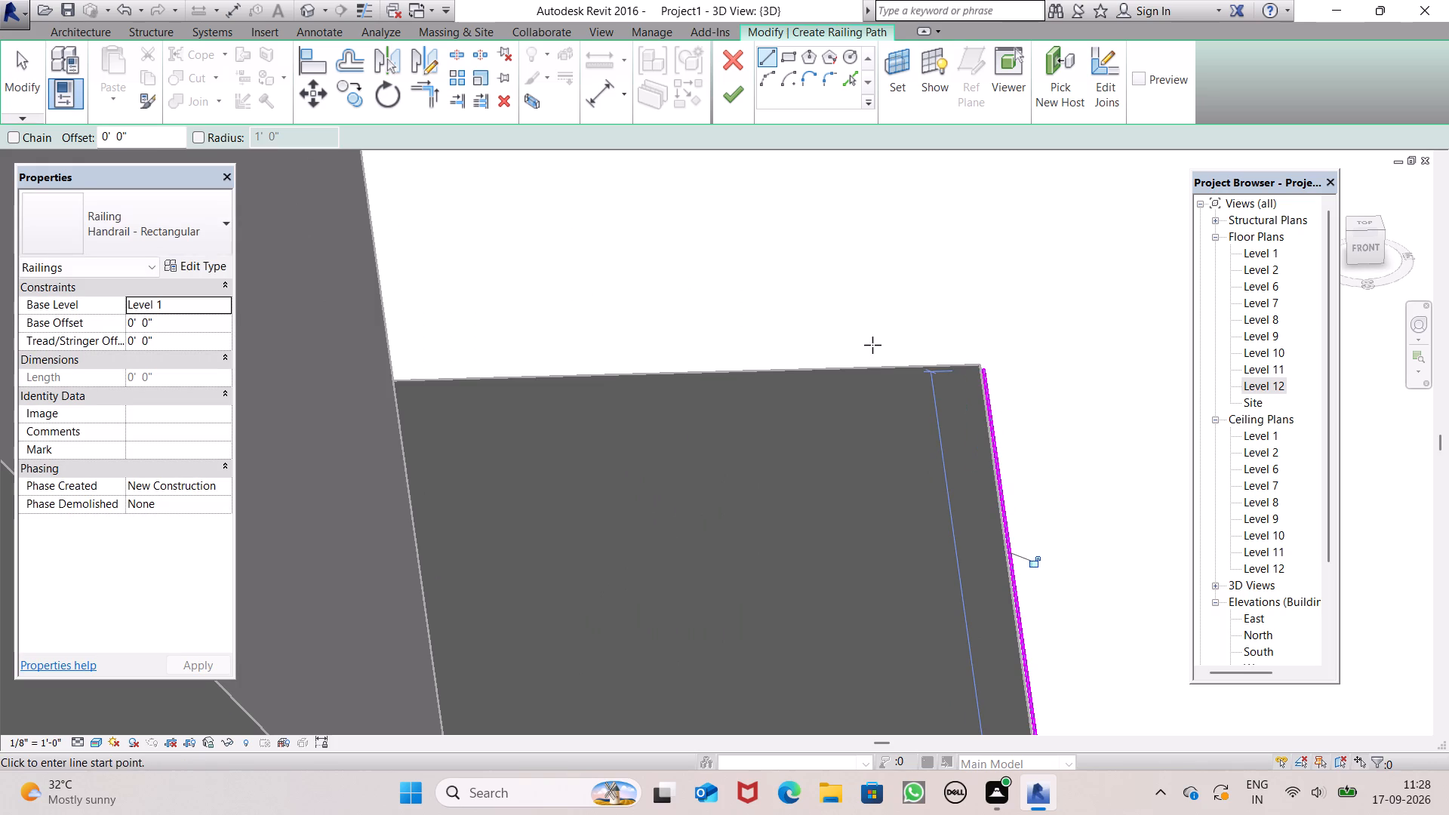
scroll(1015, 344, "down", 6)
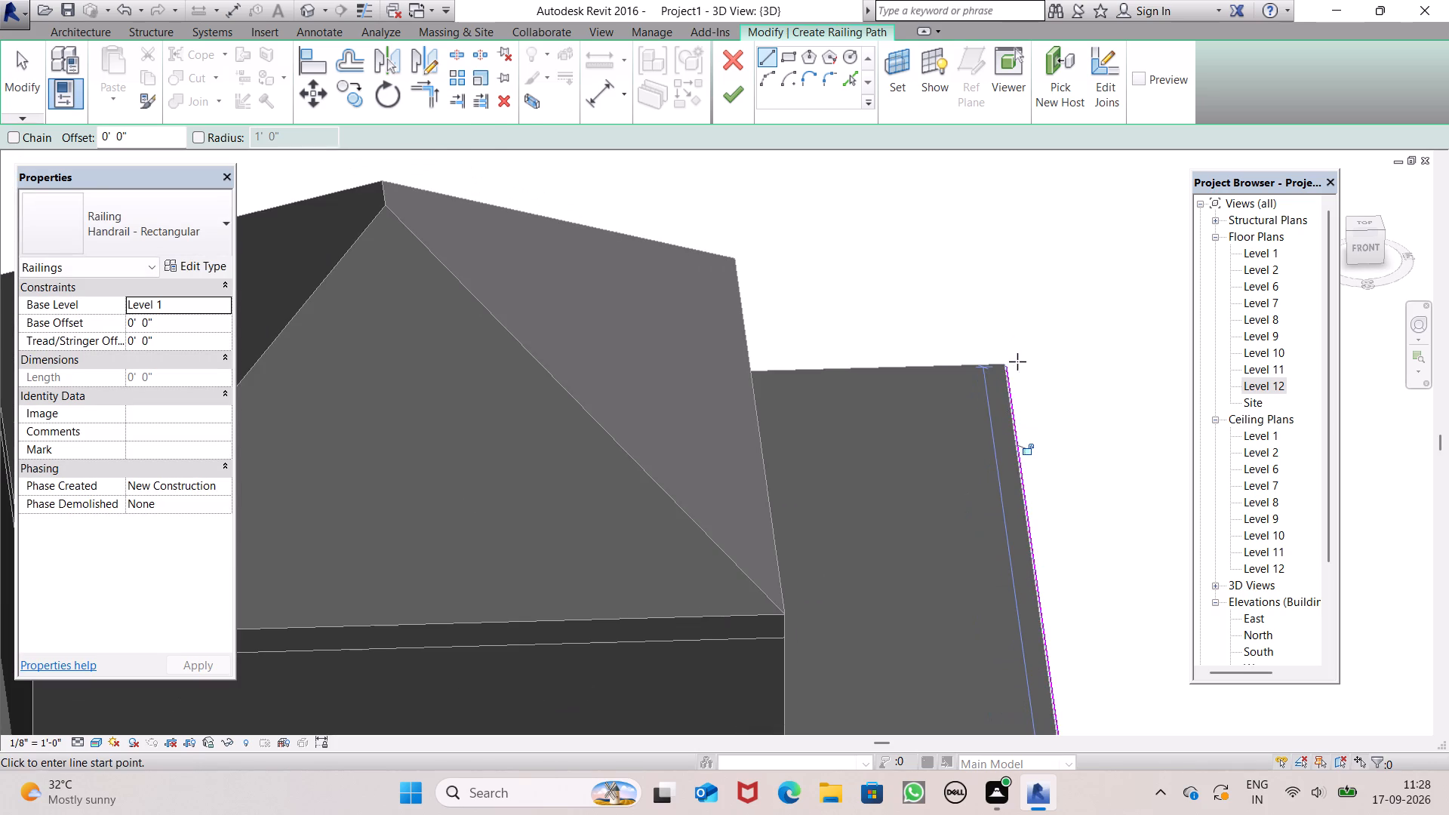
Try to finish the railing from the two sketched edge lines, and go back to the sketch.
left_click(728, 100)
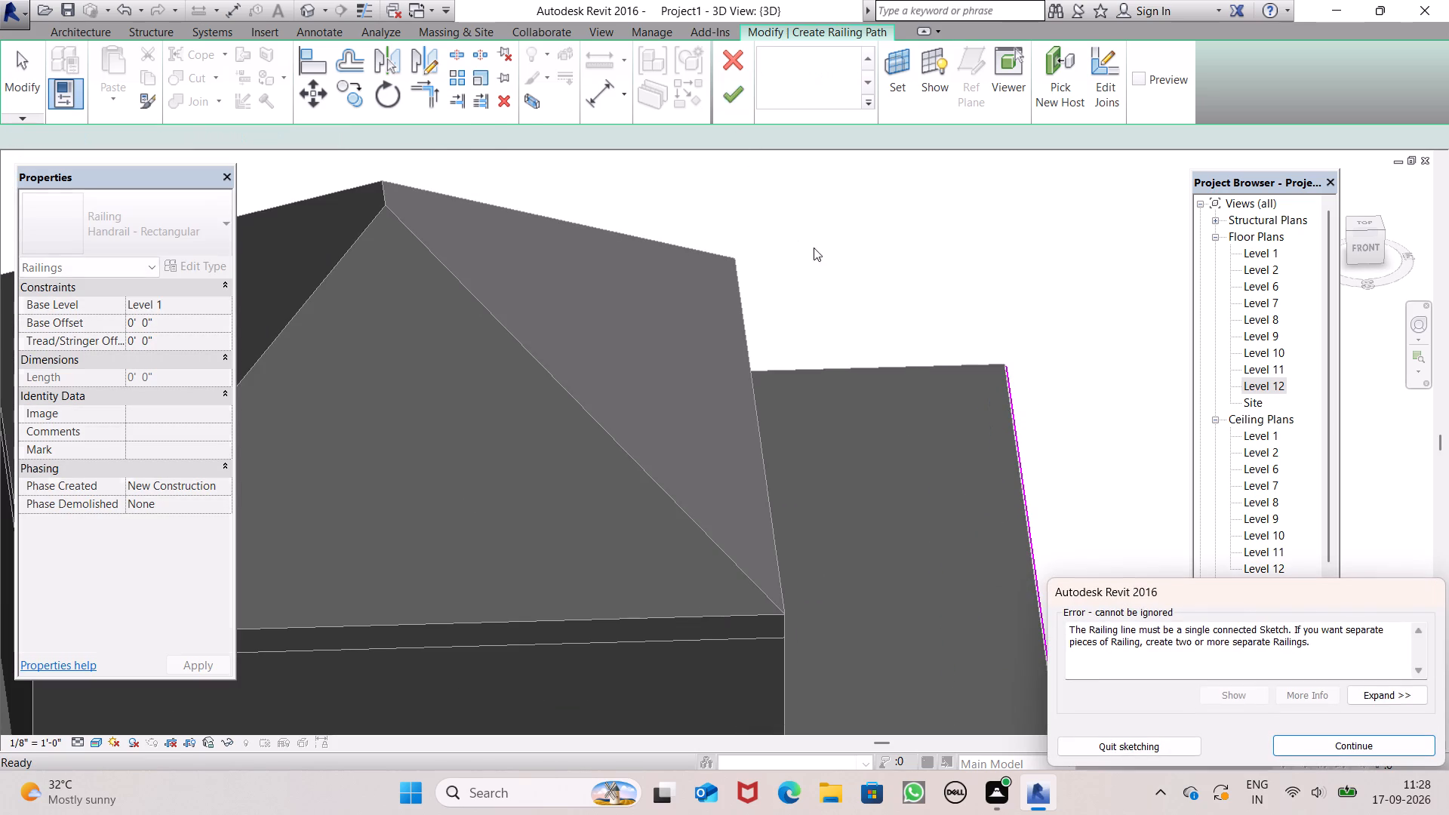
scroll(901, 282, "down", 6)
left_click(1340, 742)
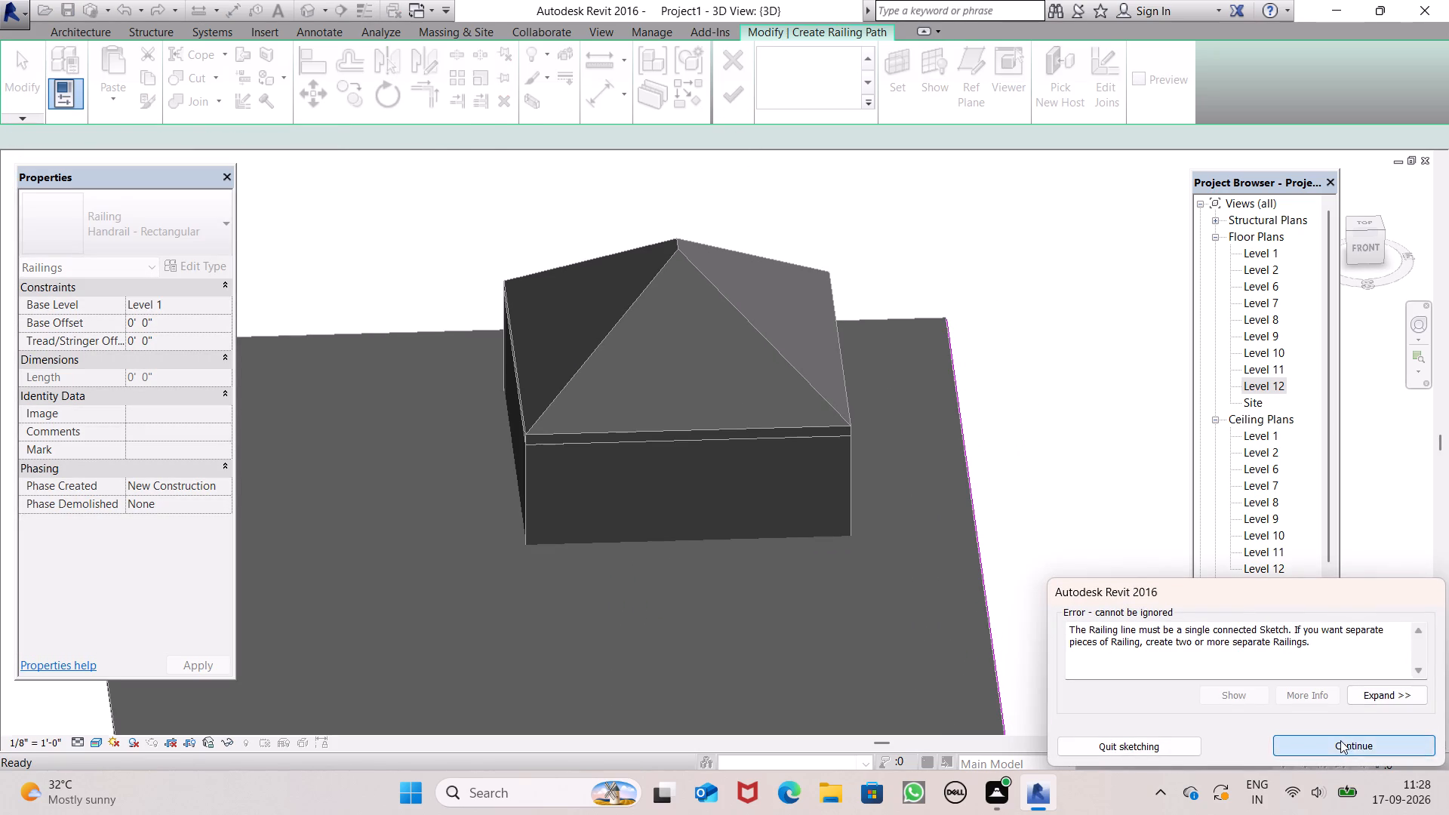
Undo the railing path lines sketched along the Level 11 roof's front and east edges, and leave the railing sketch.
key("ctrl+z")
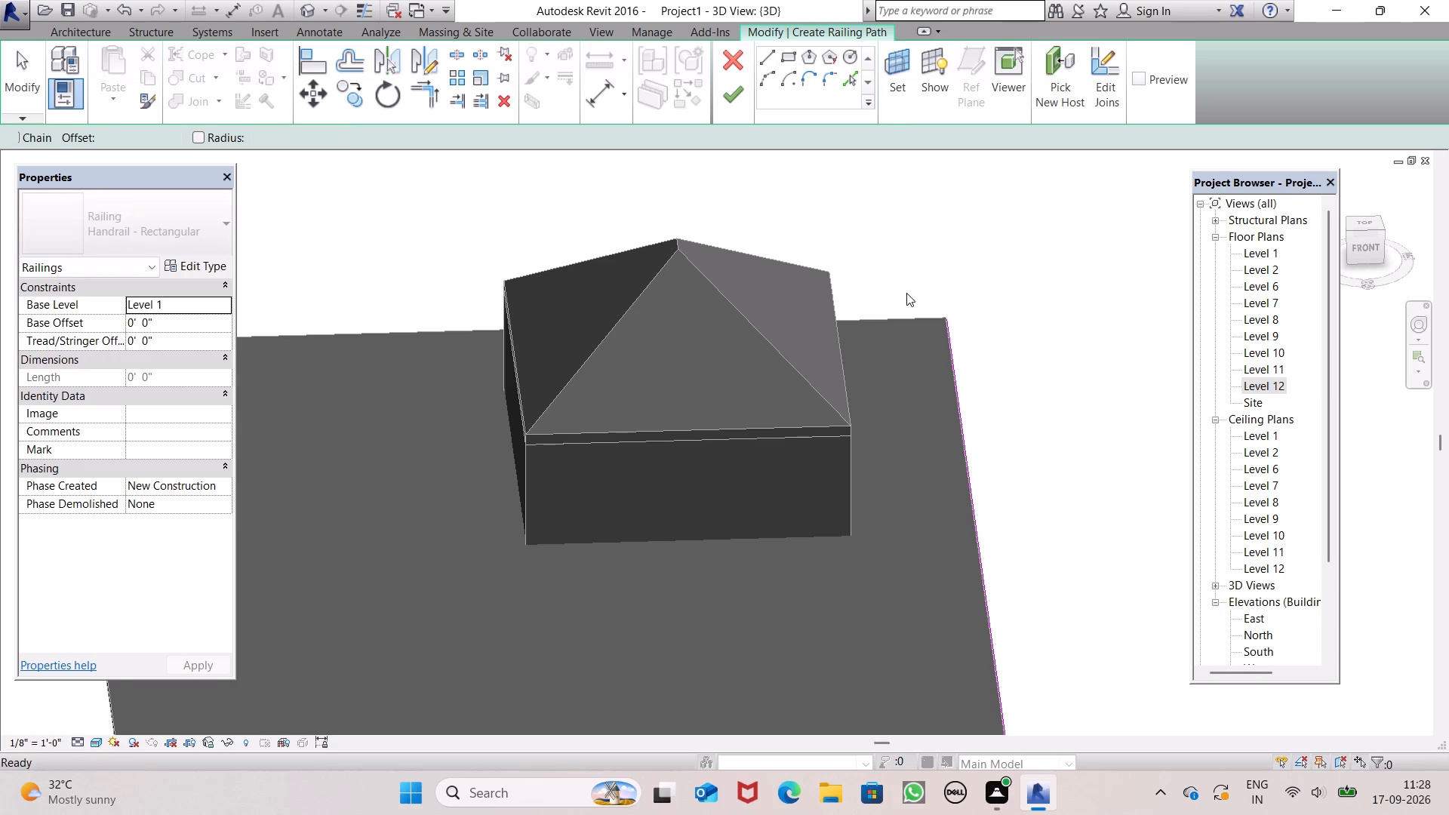
scroll(930, 328, "down", 15)
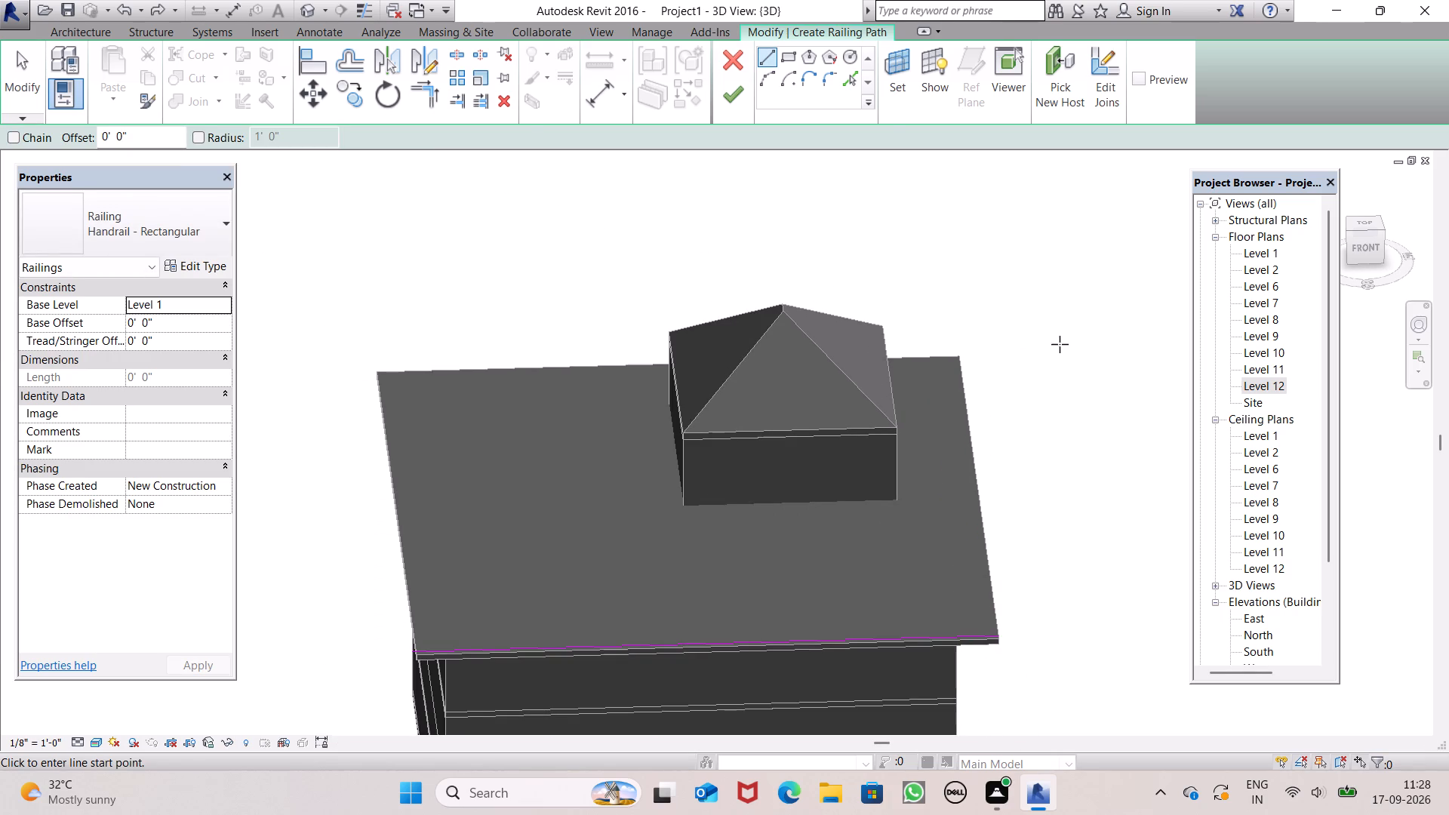
key("ctrl+z")
scroll(1074, 340, "down", 12)
key("Escape")
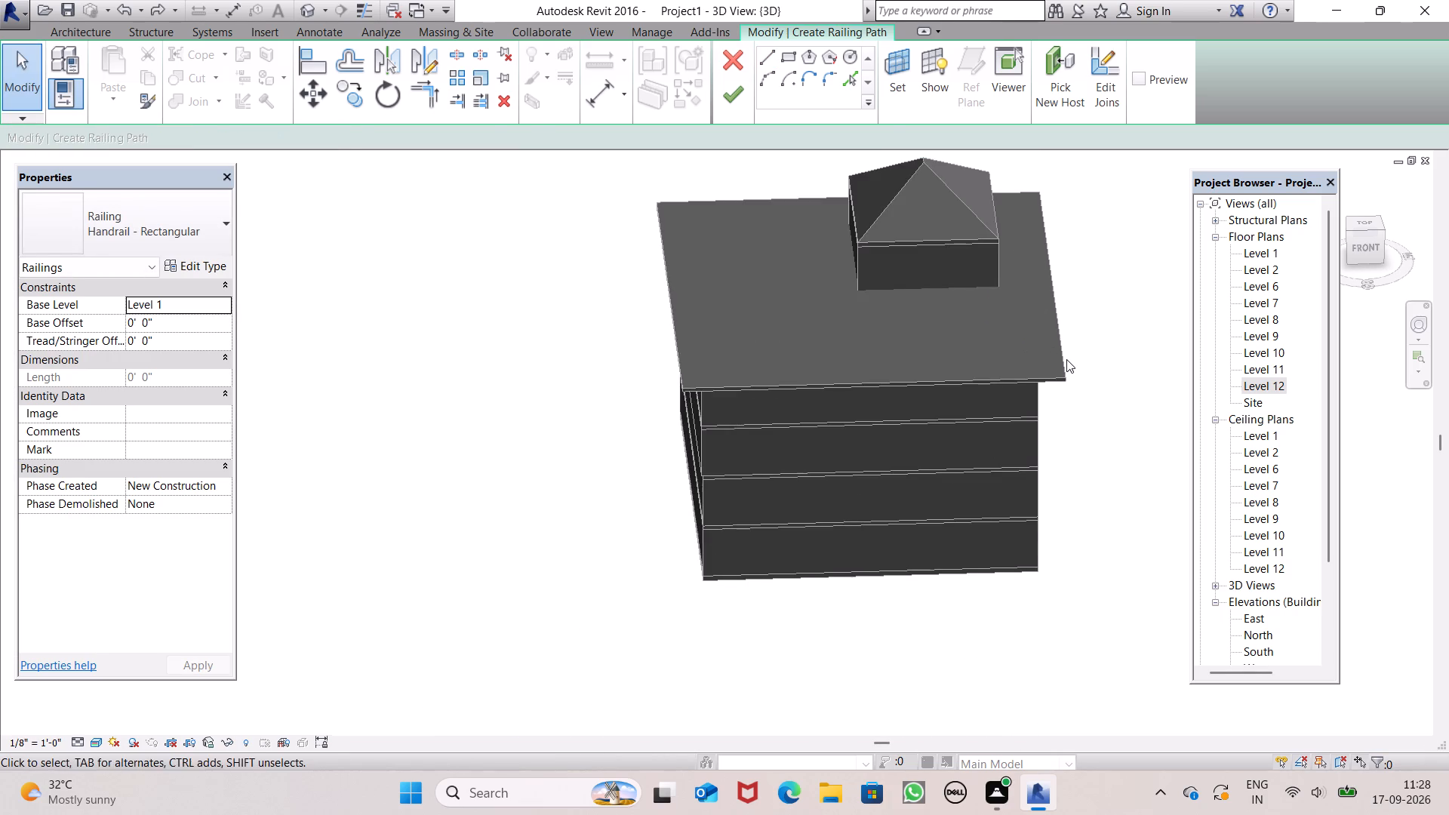
key("Escape")
scroll(1066, 359, "down", 1)
key("Escape")
left_click(1142, 474)
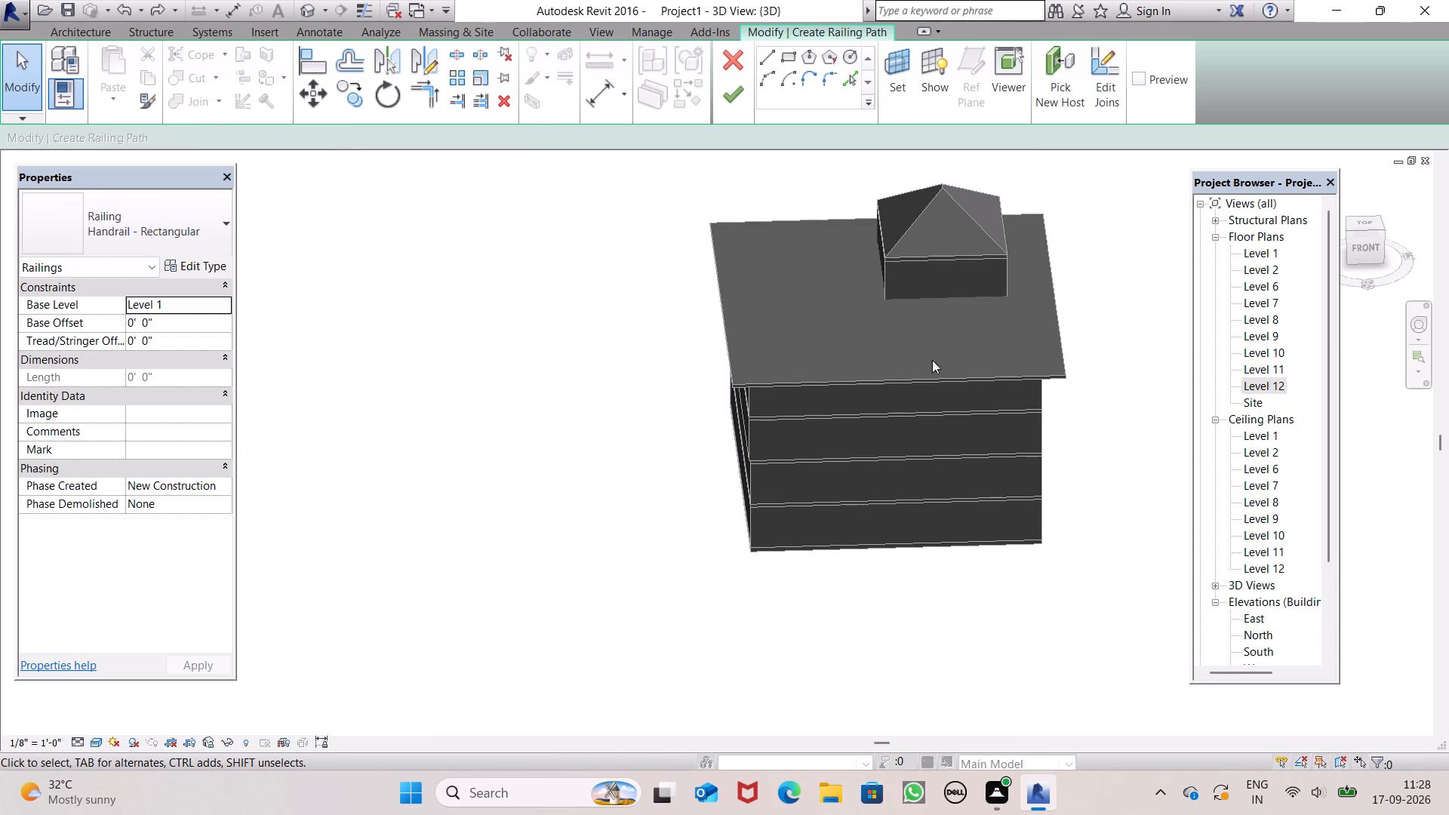
scroll(931, 360, "down", 6)
key("Escape")
key("Escape")
key("Escape")
scroll(1052, 374, "up", 2)
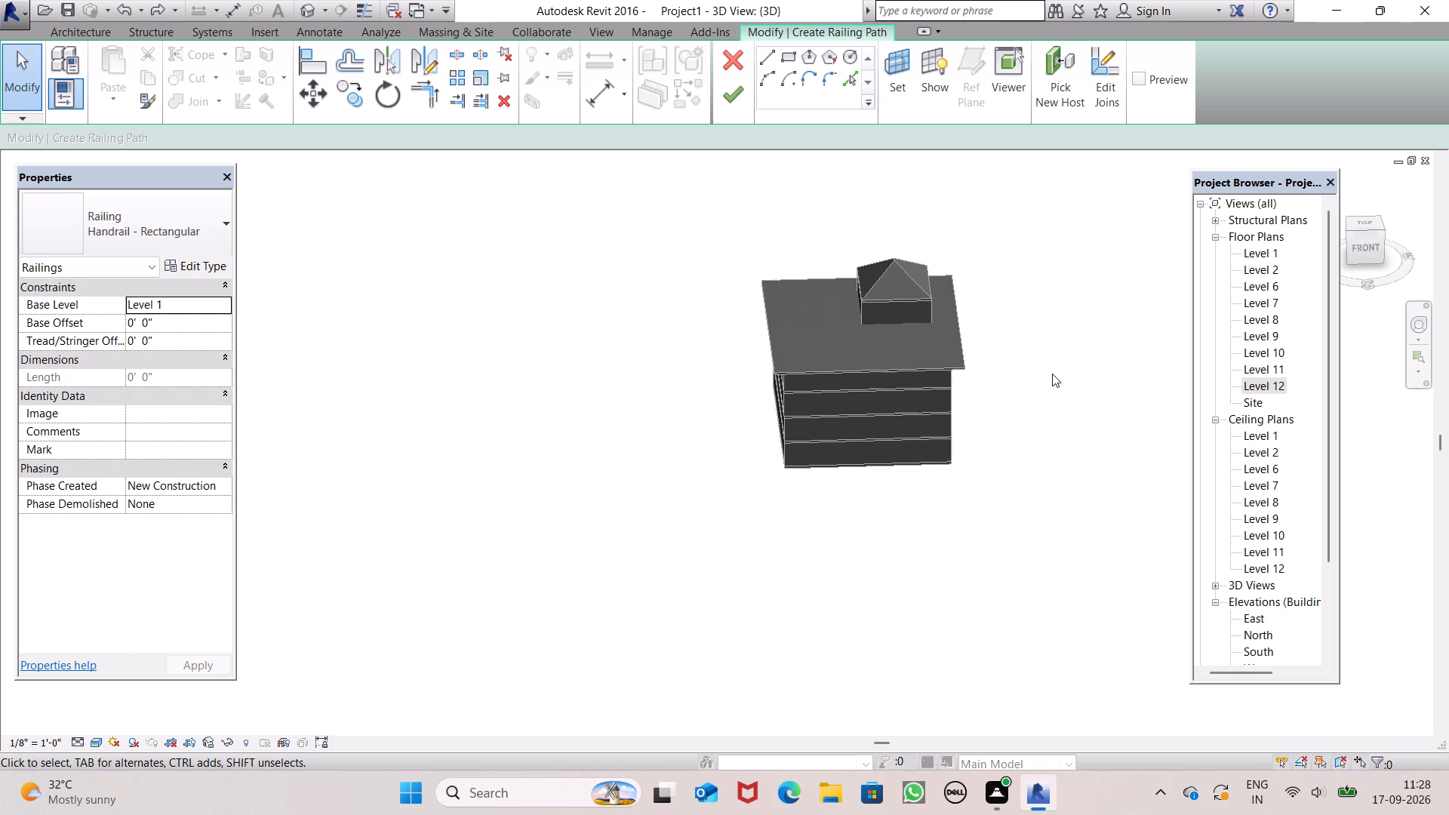
scroll(1052, 374, "up", 1)
left_click(1051, 376)
key("ctrl+z")
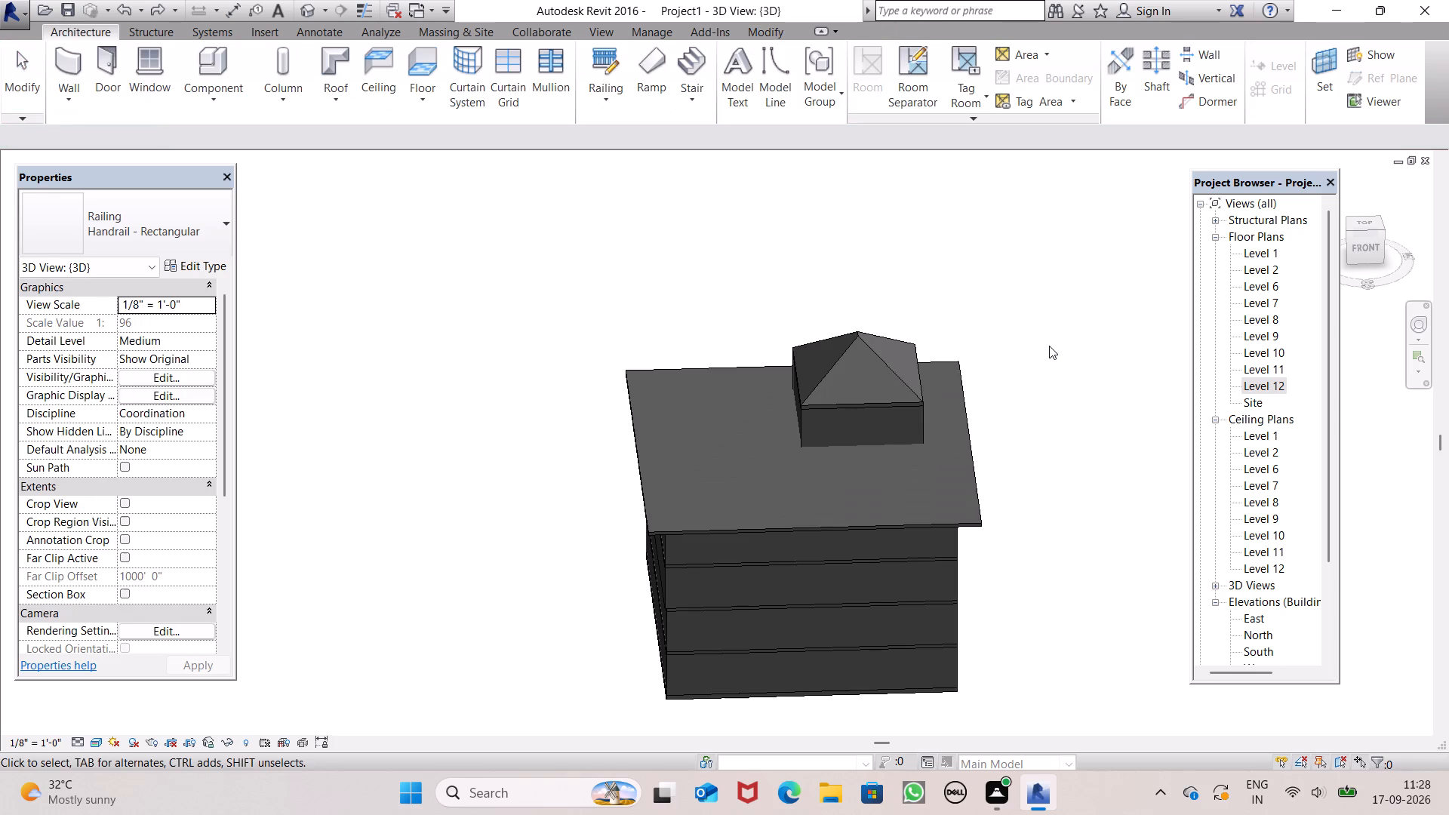
key("space")
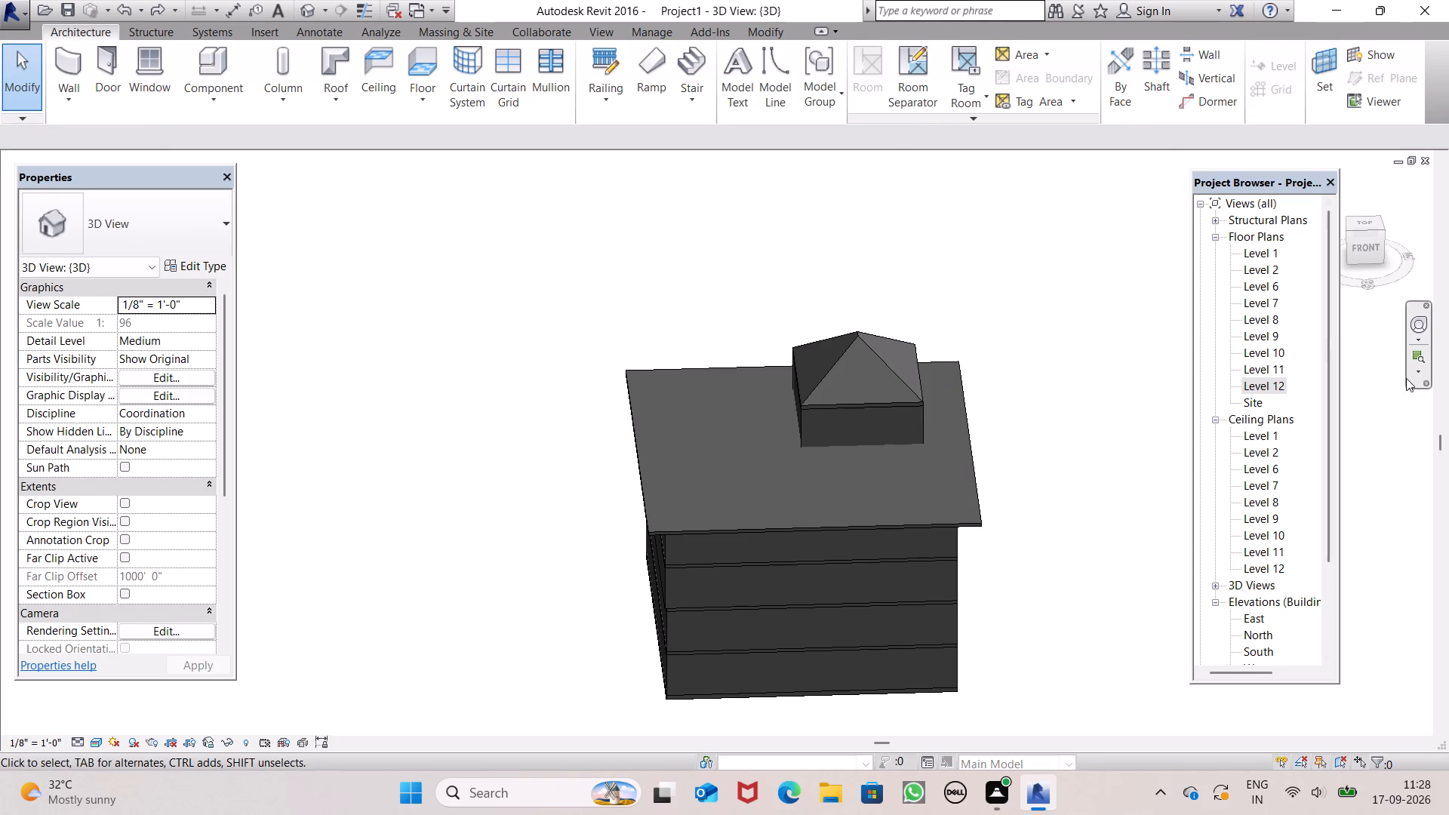
Open the Level 11 floor plan.
double_click(1261, 384)
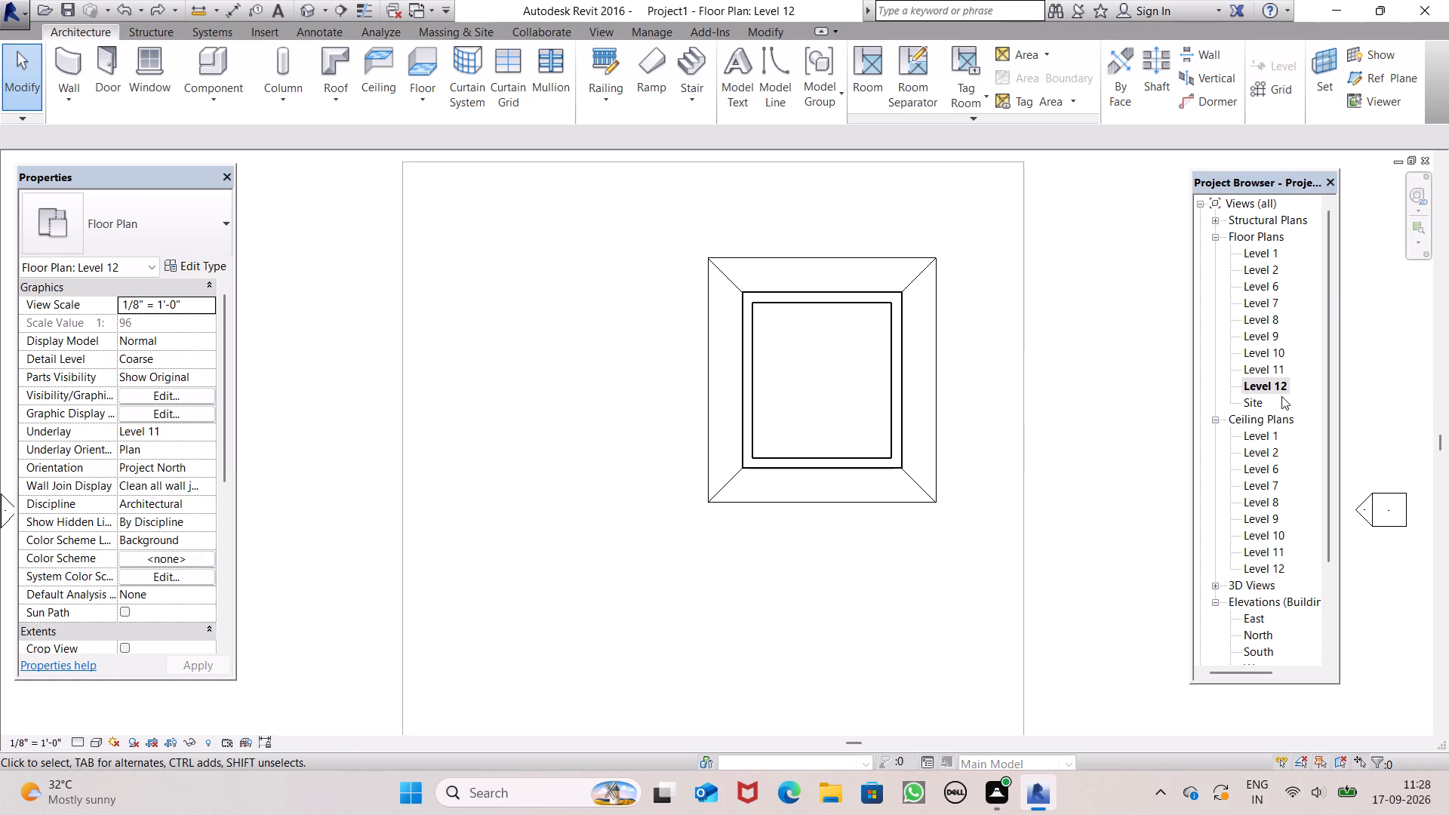
scroll(804, 305, "down", 5)
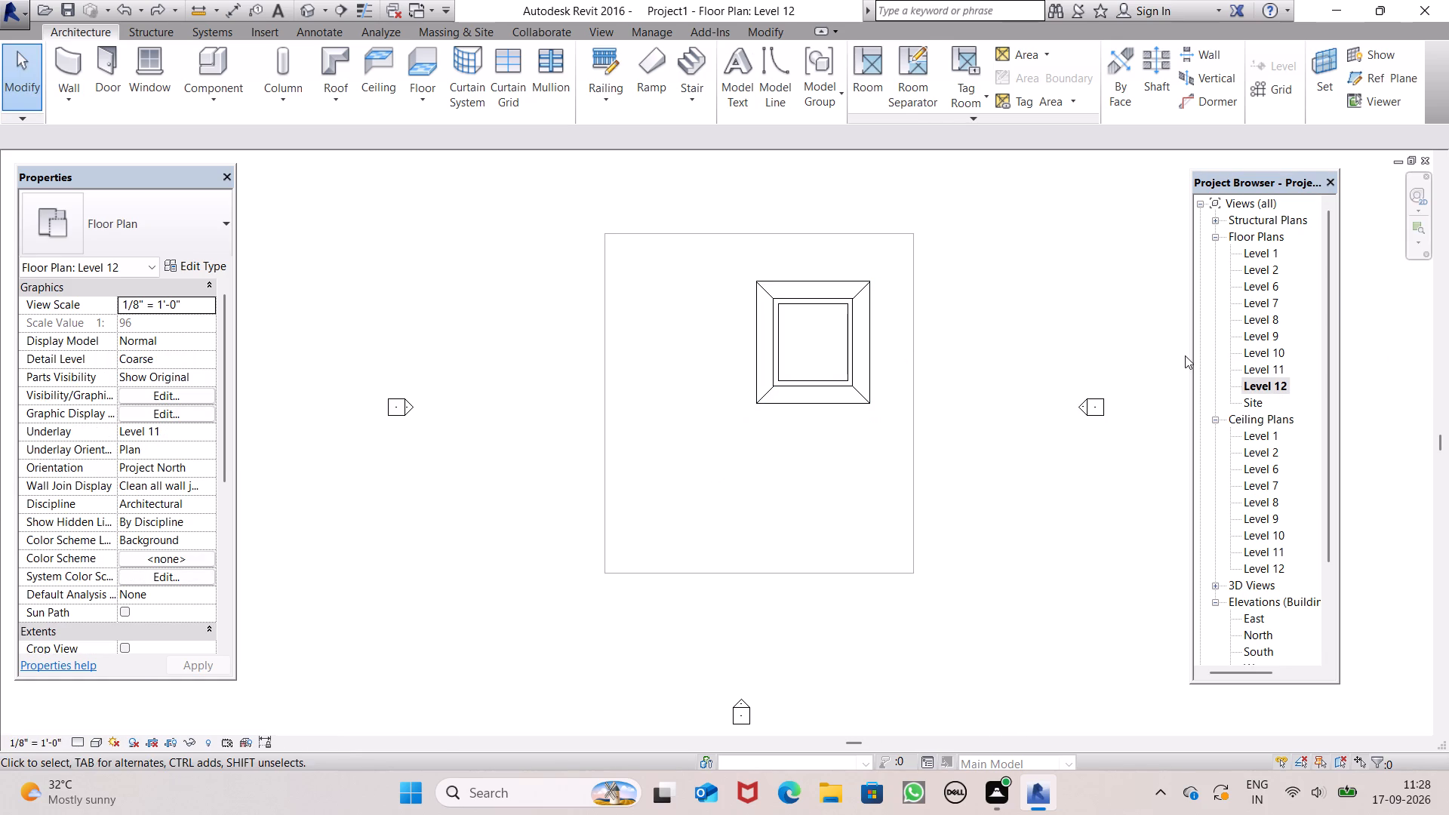
double_click(1249, 366)
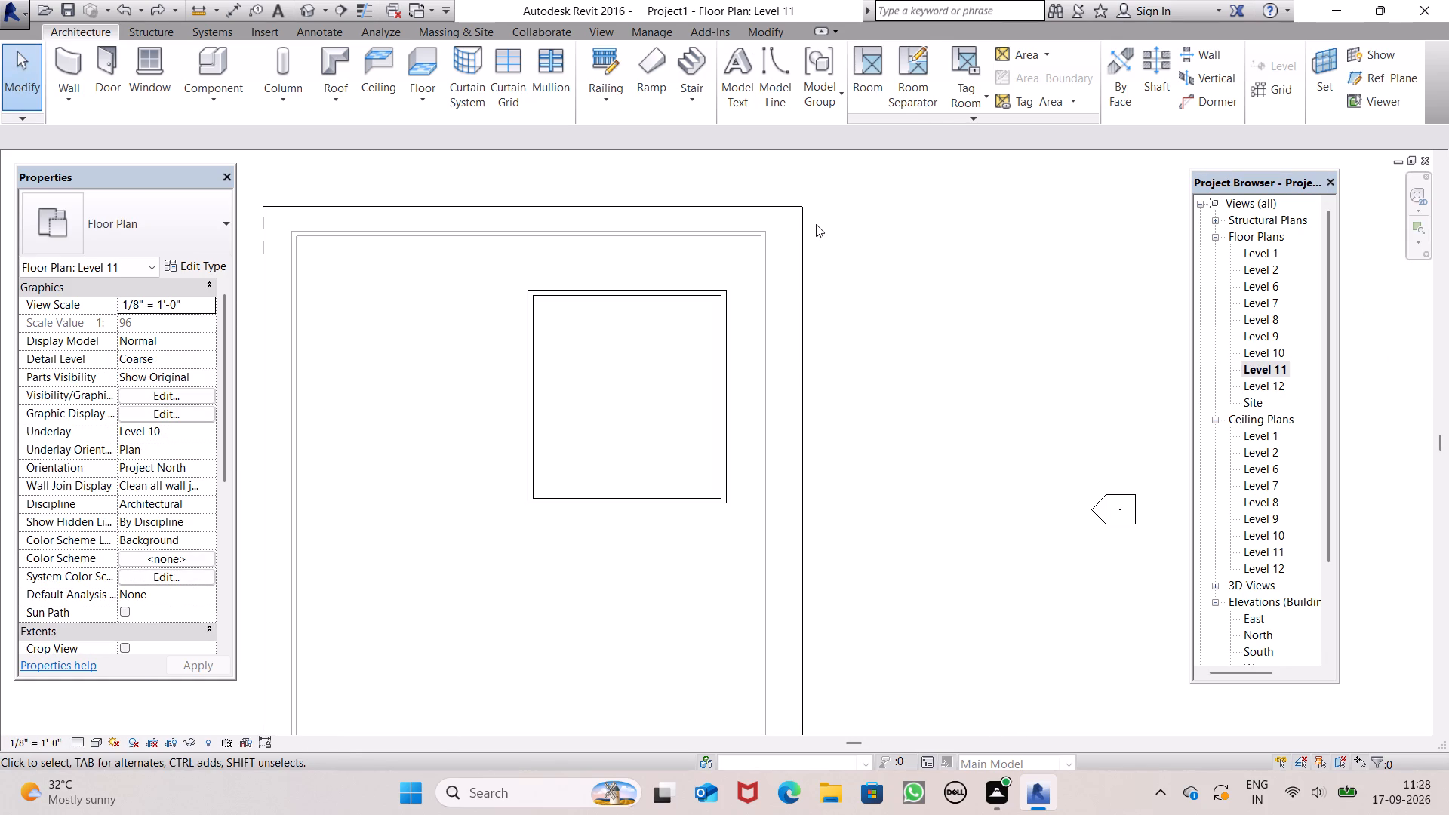
scroll(816, 224, "down", 1)
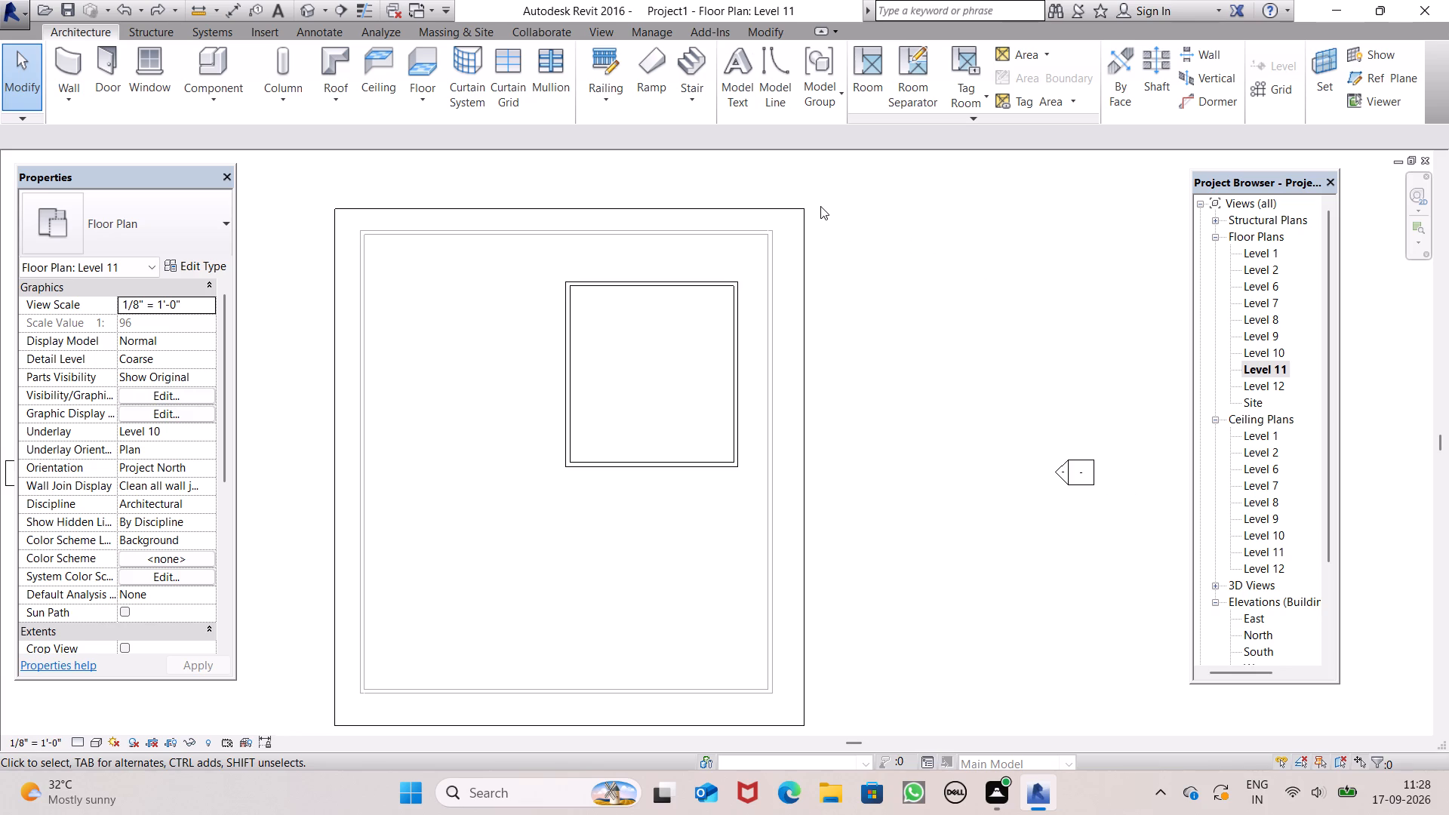
scroll(820, 206, "down", 3)
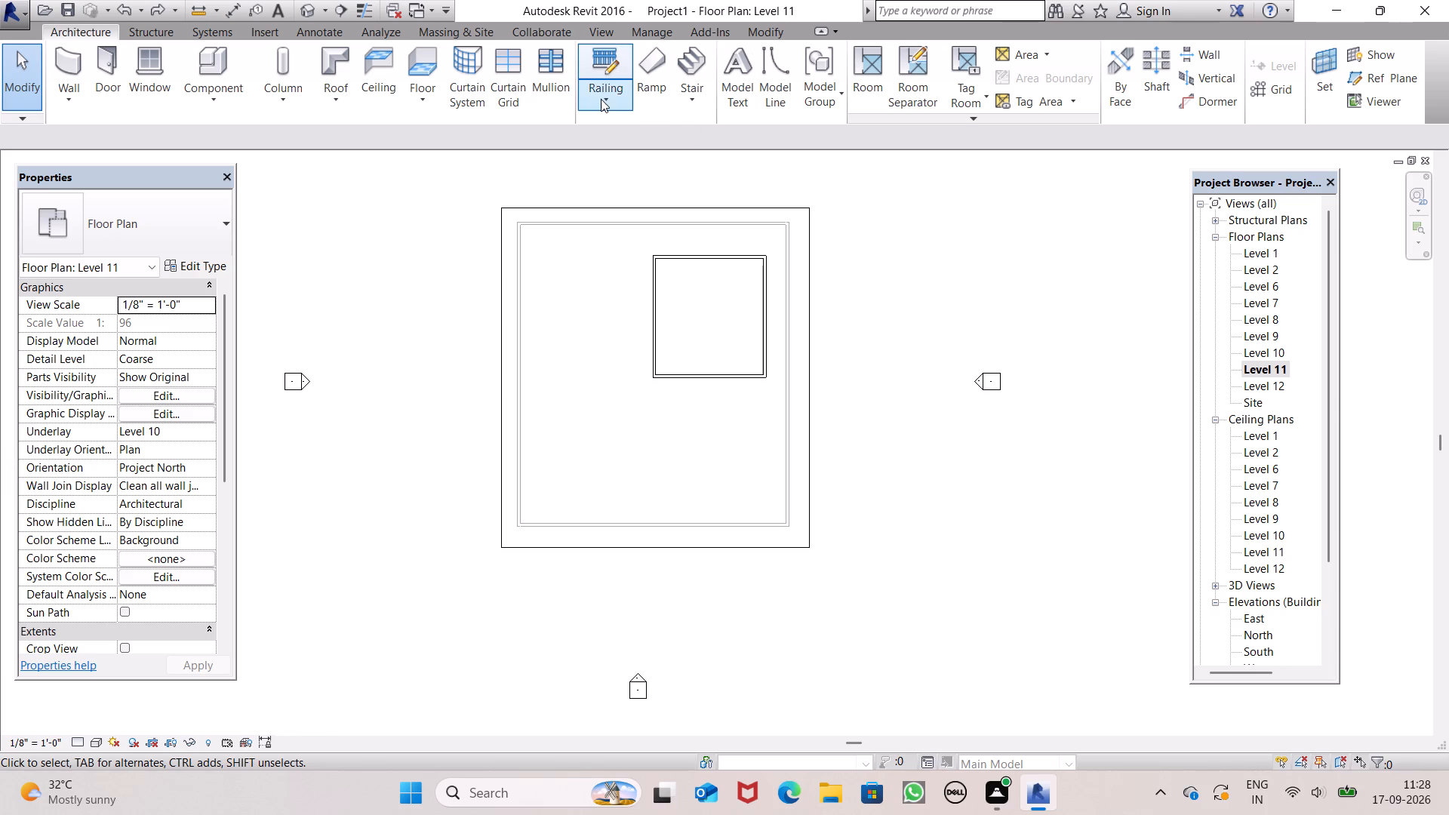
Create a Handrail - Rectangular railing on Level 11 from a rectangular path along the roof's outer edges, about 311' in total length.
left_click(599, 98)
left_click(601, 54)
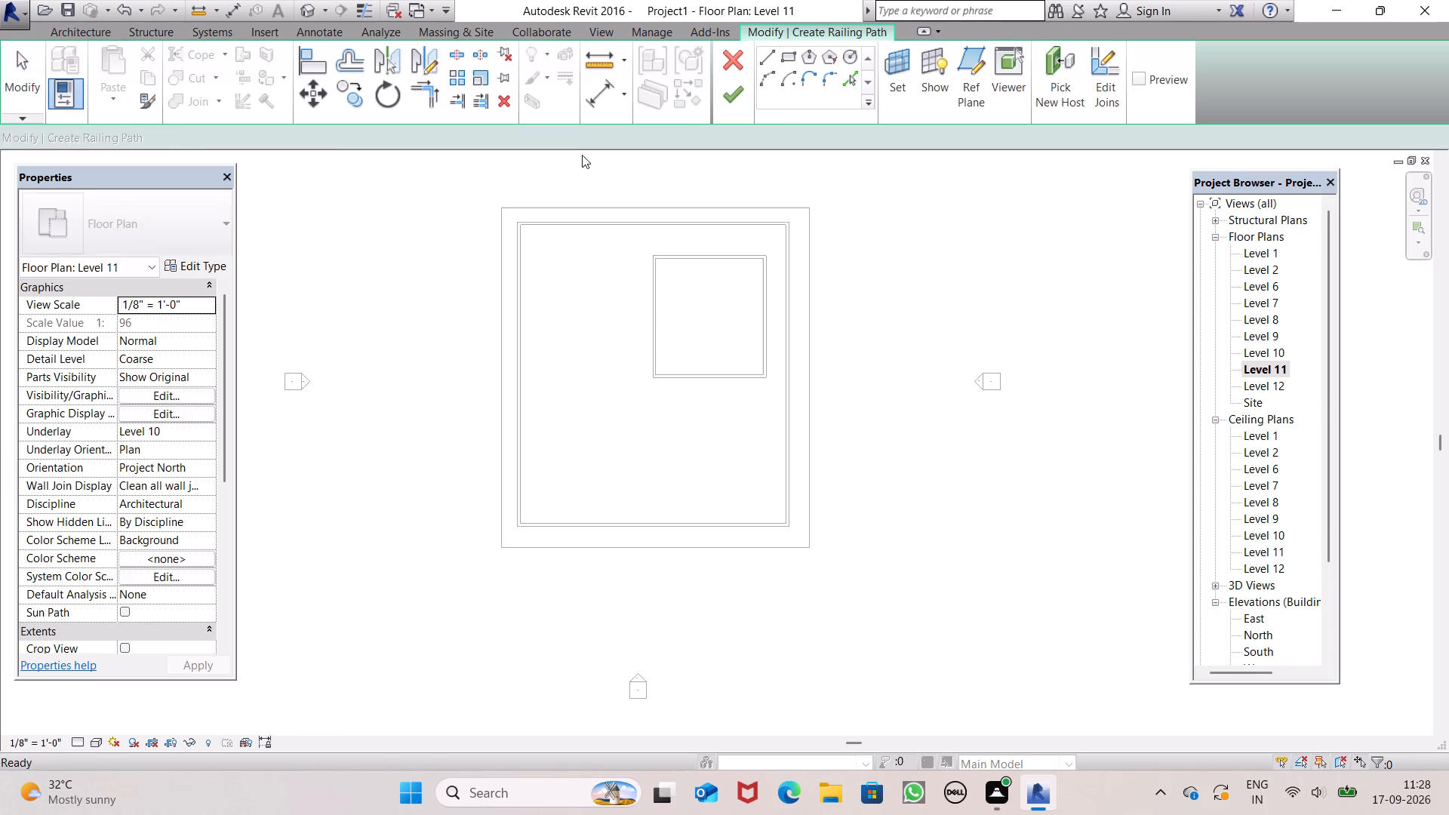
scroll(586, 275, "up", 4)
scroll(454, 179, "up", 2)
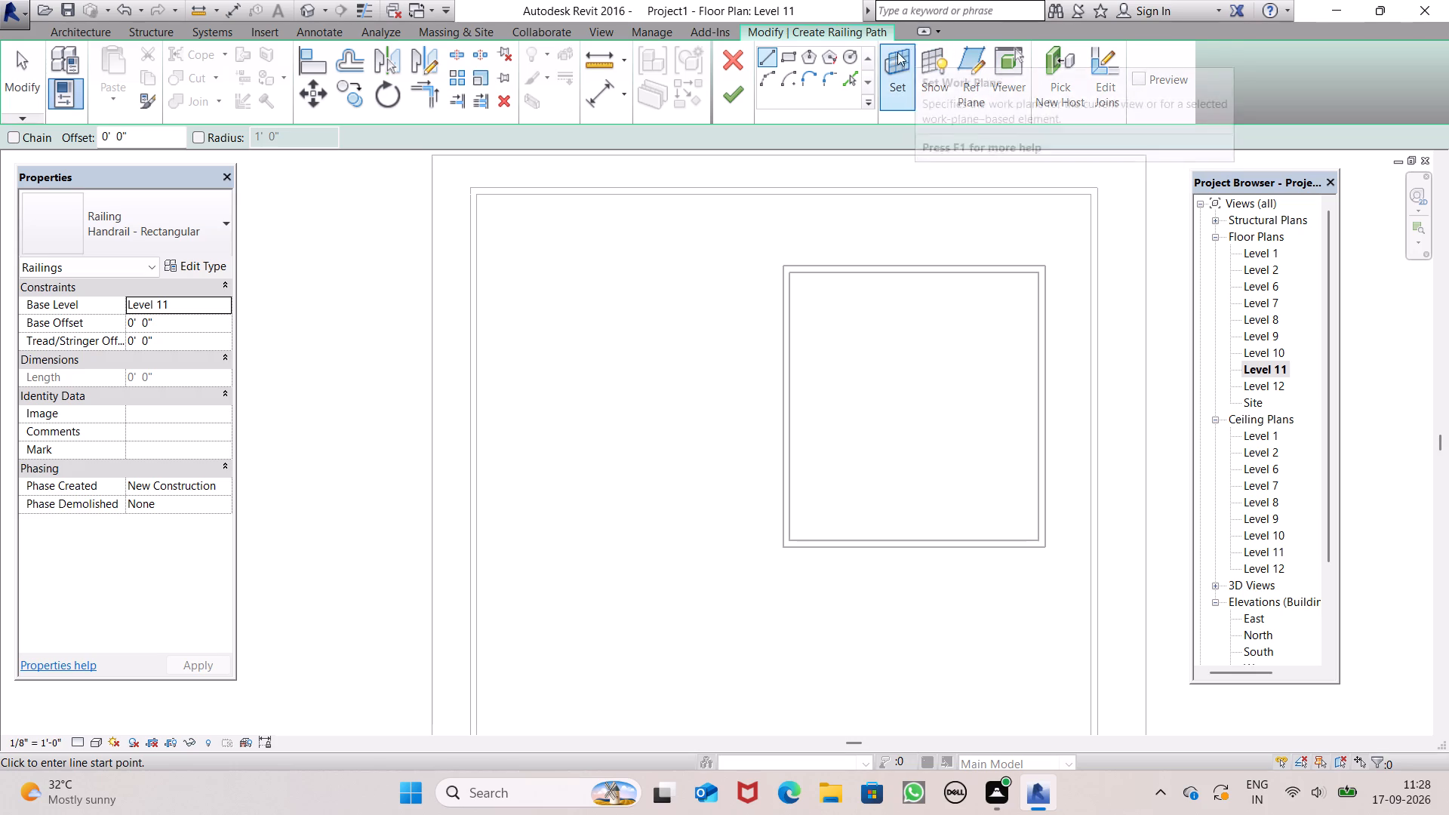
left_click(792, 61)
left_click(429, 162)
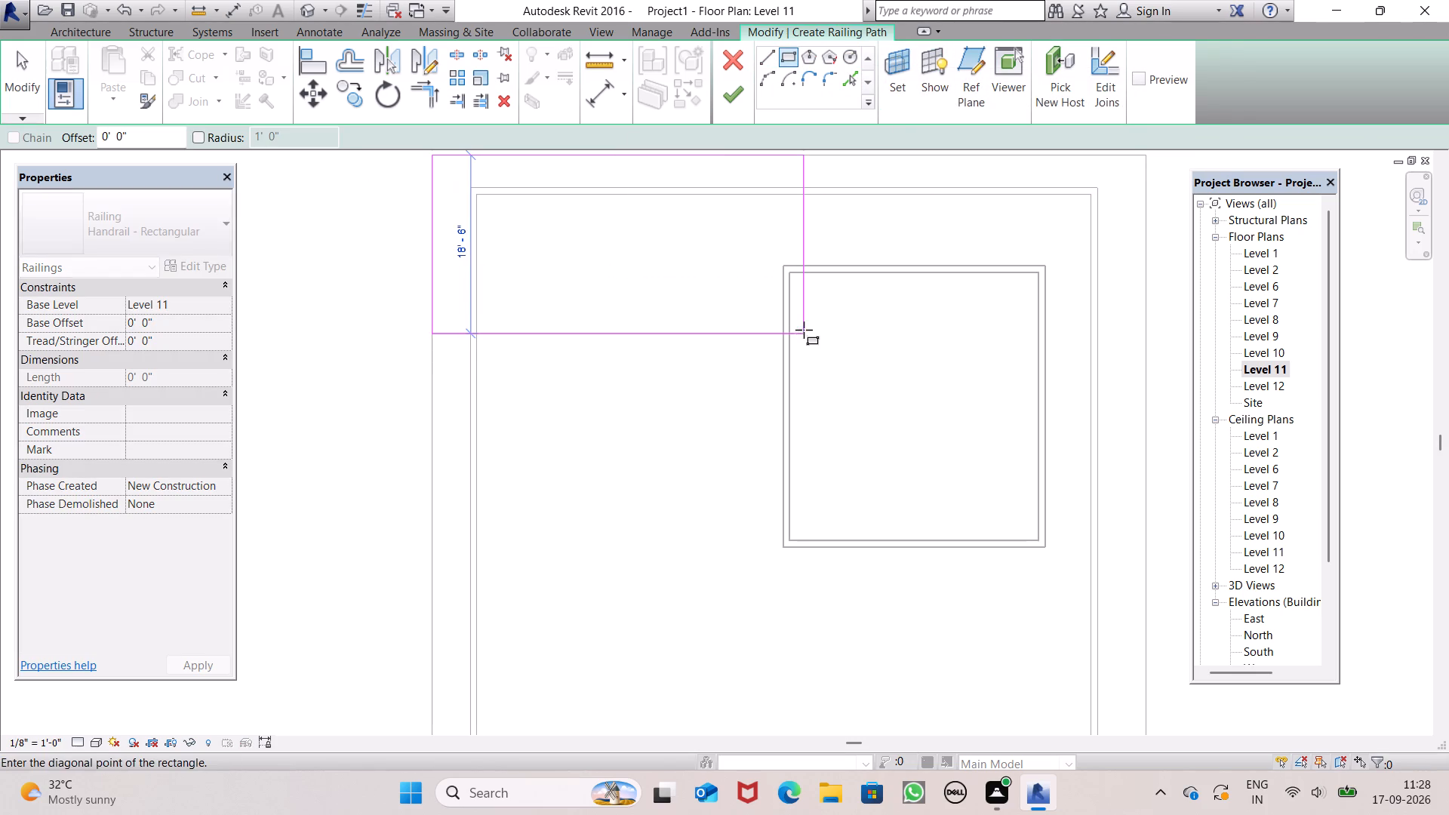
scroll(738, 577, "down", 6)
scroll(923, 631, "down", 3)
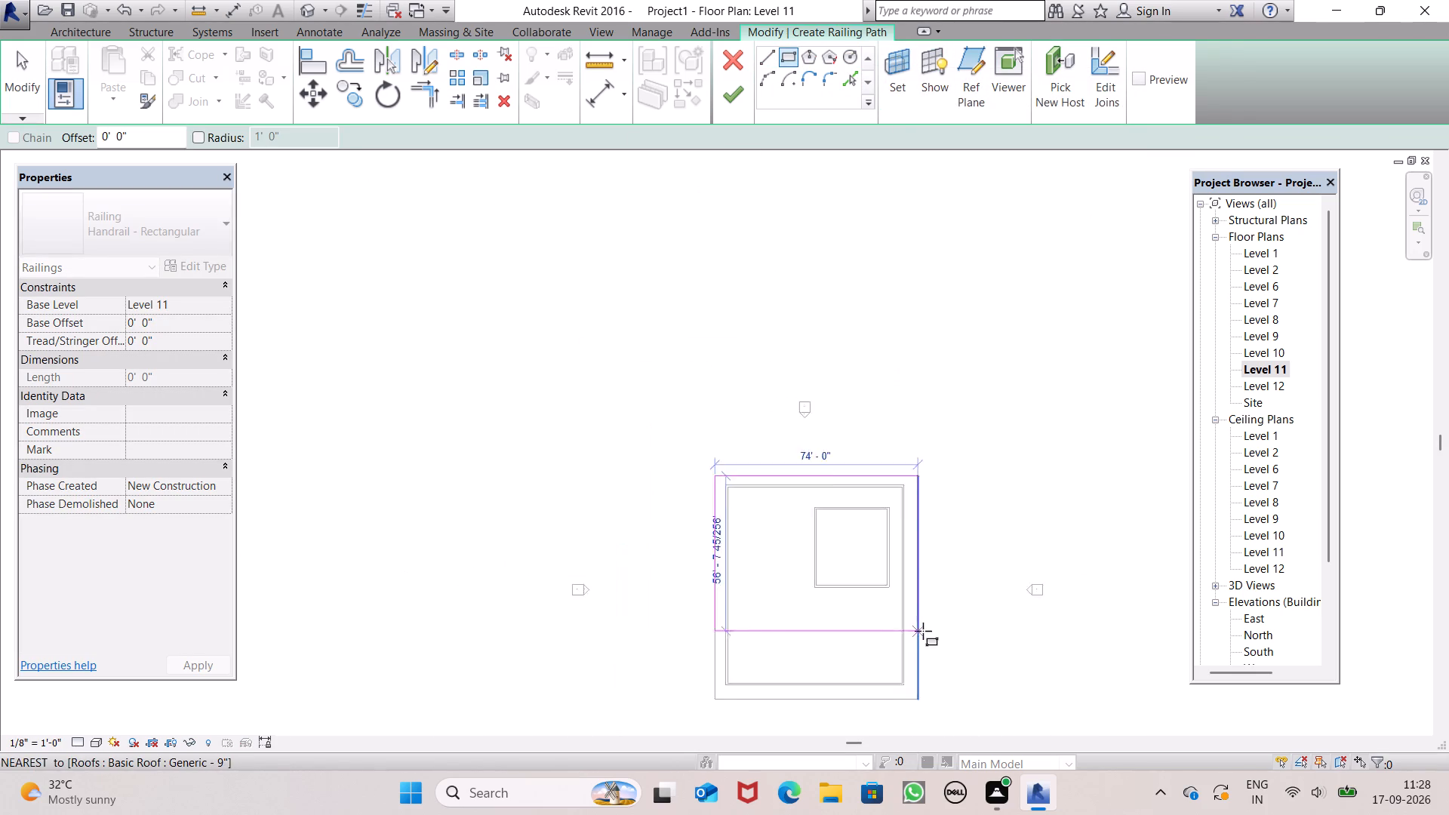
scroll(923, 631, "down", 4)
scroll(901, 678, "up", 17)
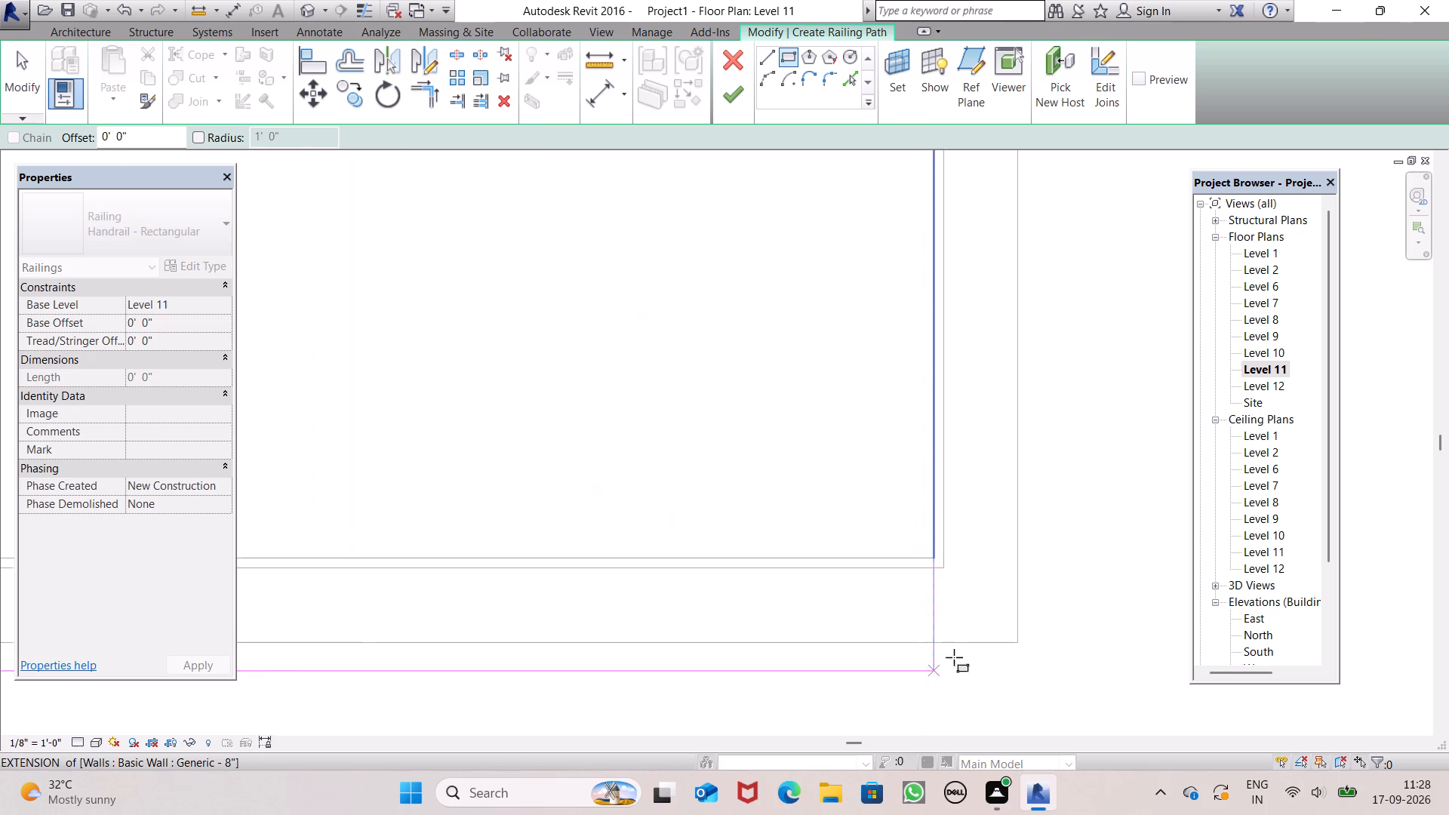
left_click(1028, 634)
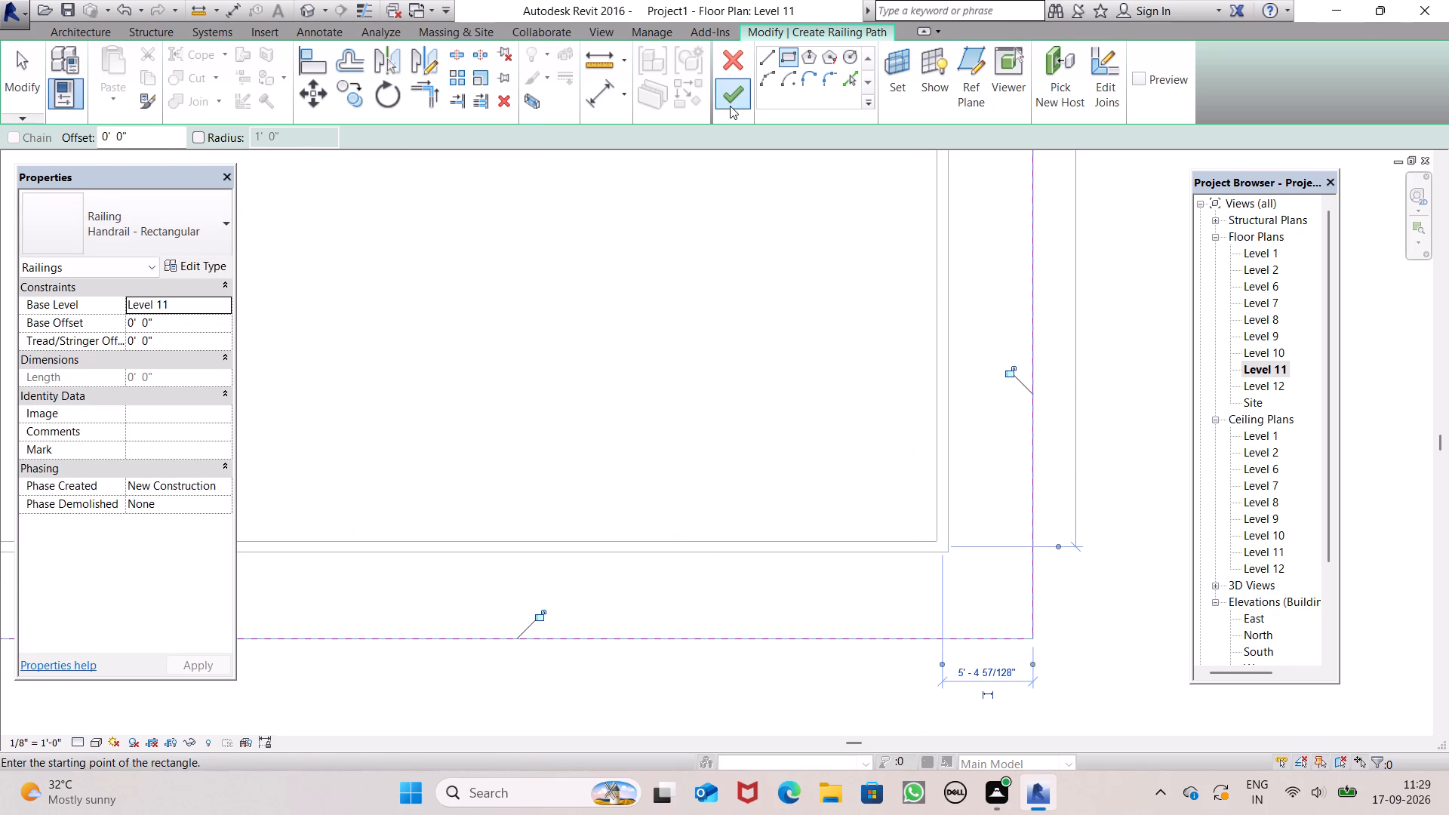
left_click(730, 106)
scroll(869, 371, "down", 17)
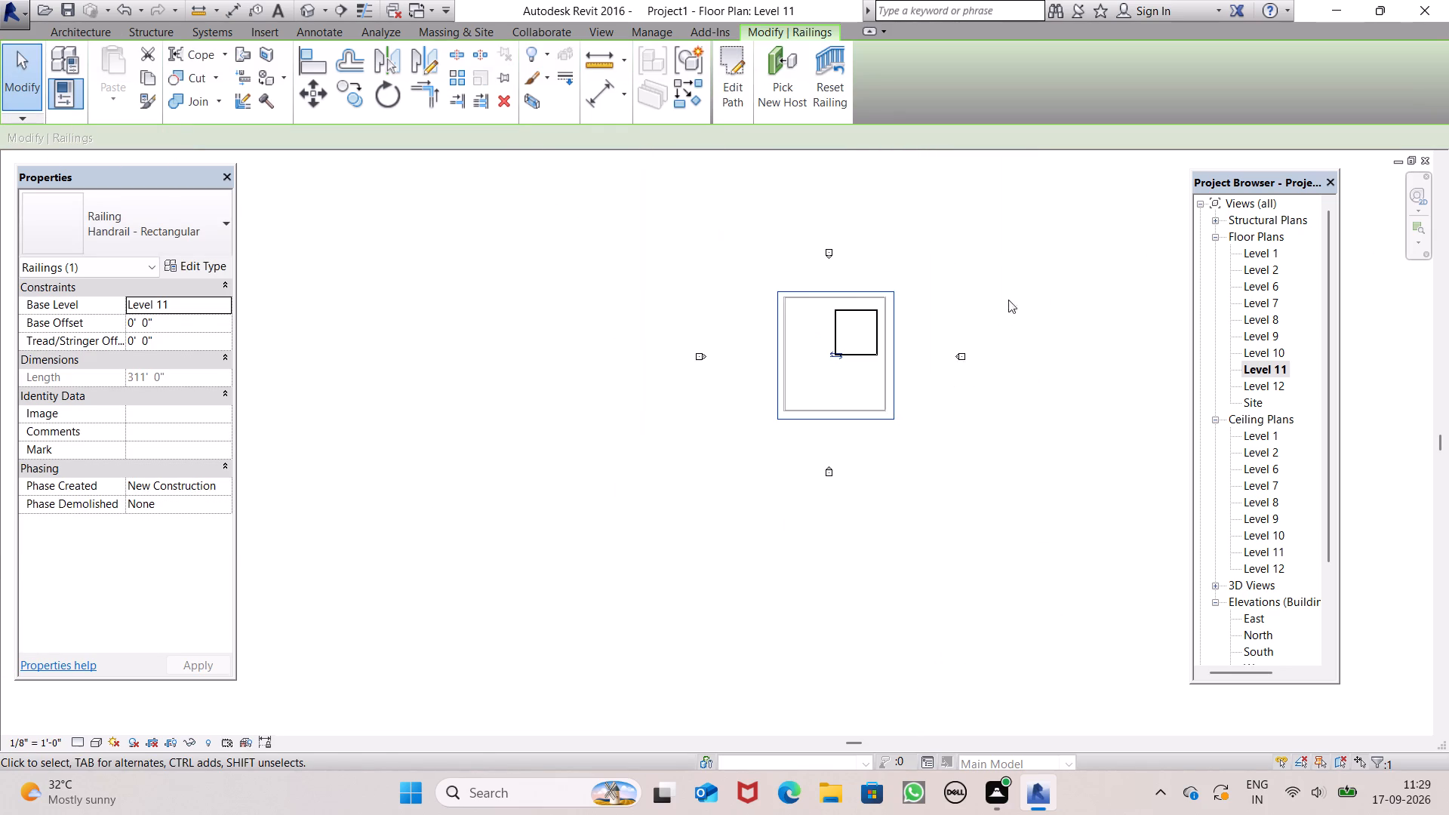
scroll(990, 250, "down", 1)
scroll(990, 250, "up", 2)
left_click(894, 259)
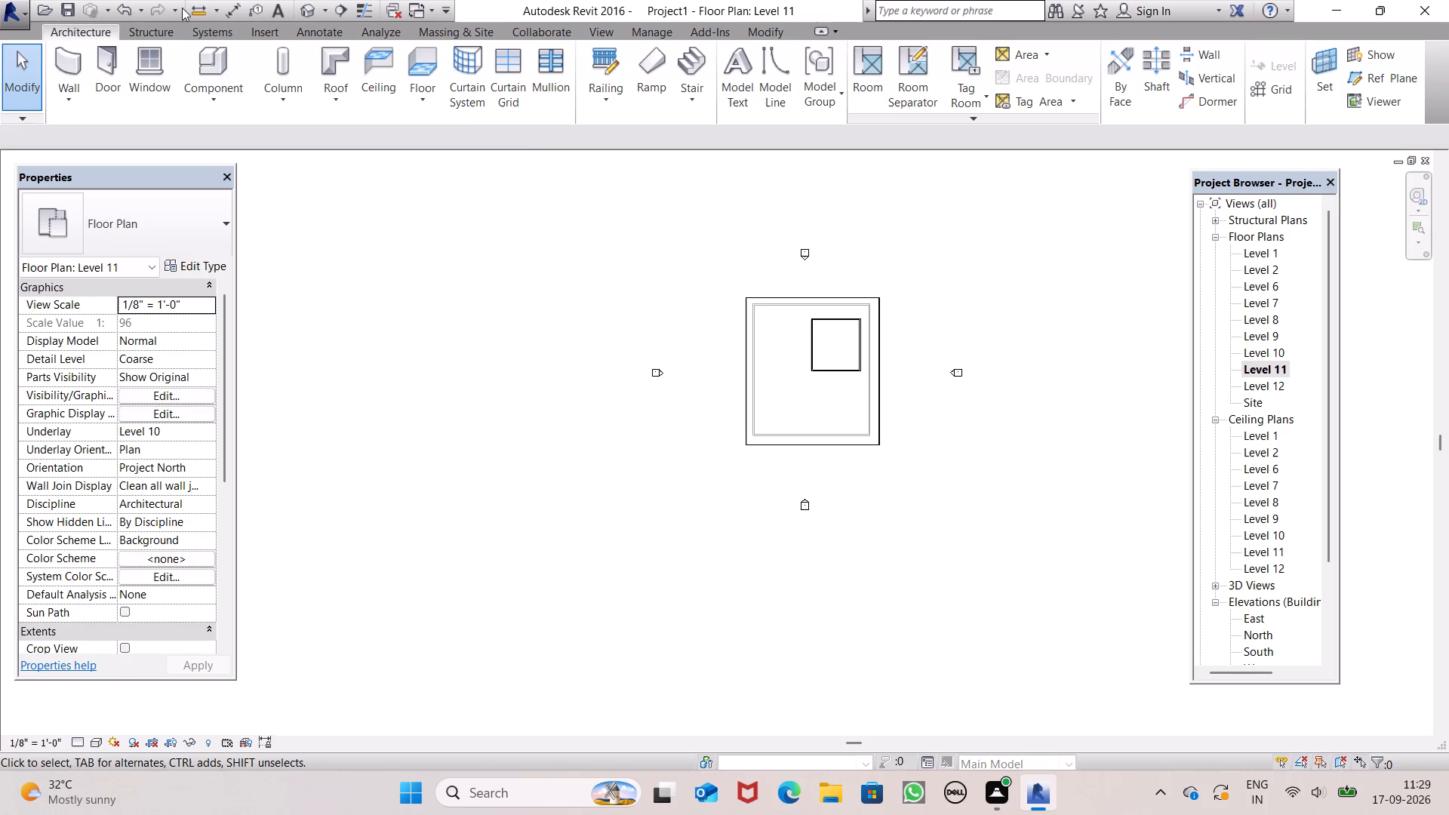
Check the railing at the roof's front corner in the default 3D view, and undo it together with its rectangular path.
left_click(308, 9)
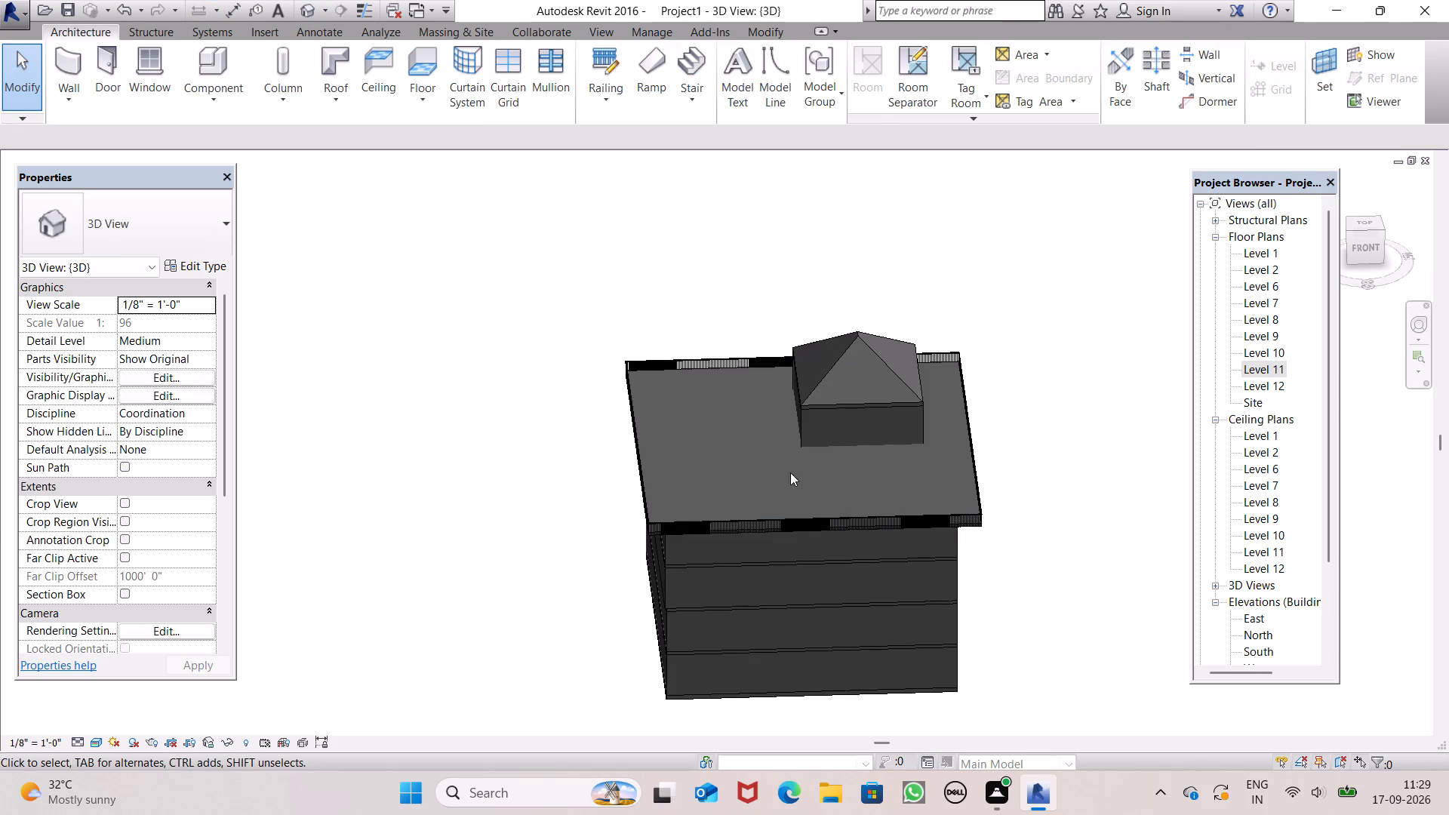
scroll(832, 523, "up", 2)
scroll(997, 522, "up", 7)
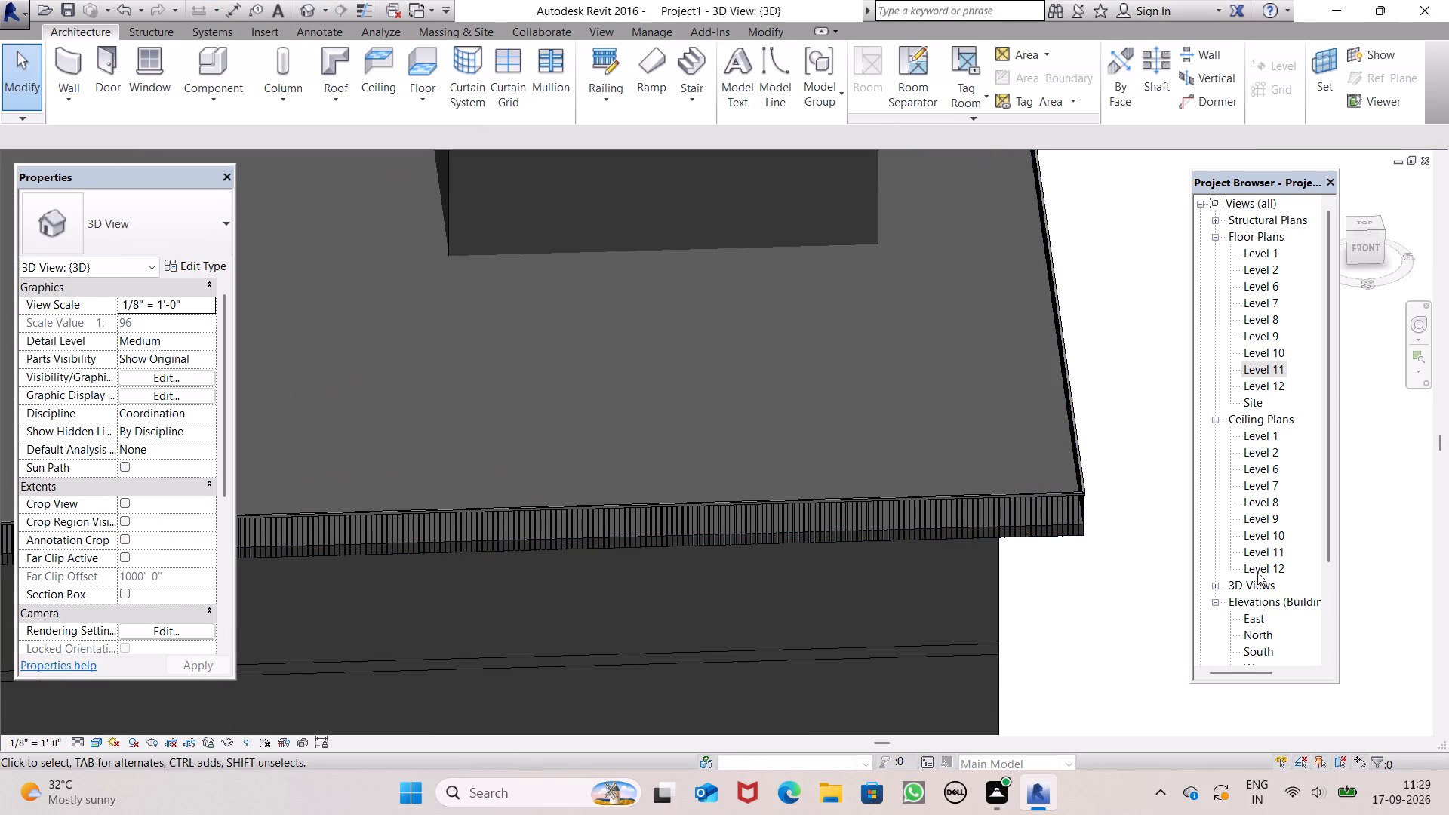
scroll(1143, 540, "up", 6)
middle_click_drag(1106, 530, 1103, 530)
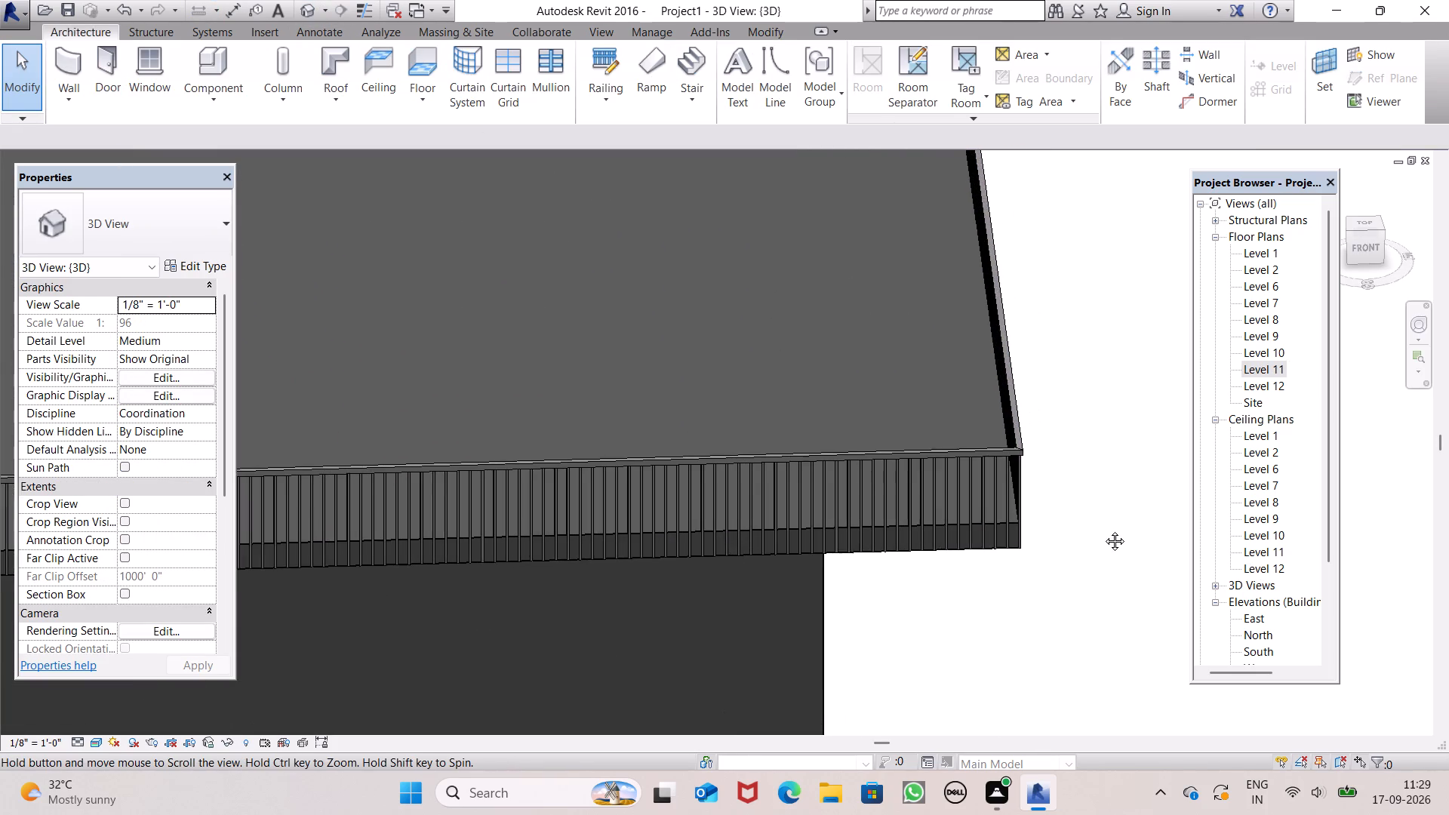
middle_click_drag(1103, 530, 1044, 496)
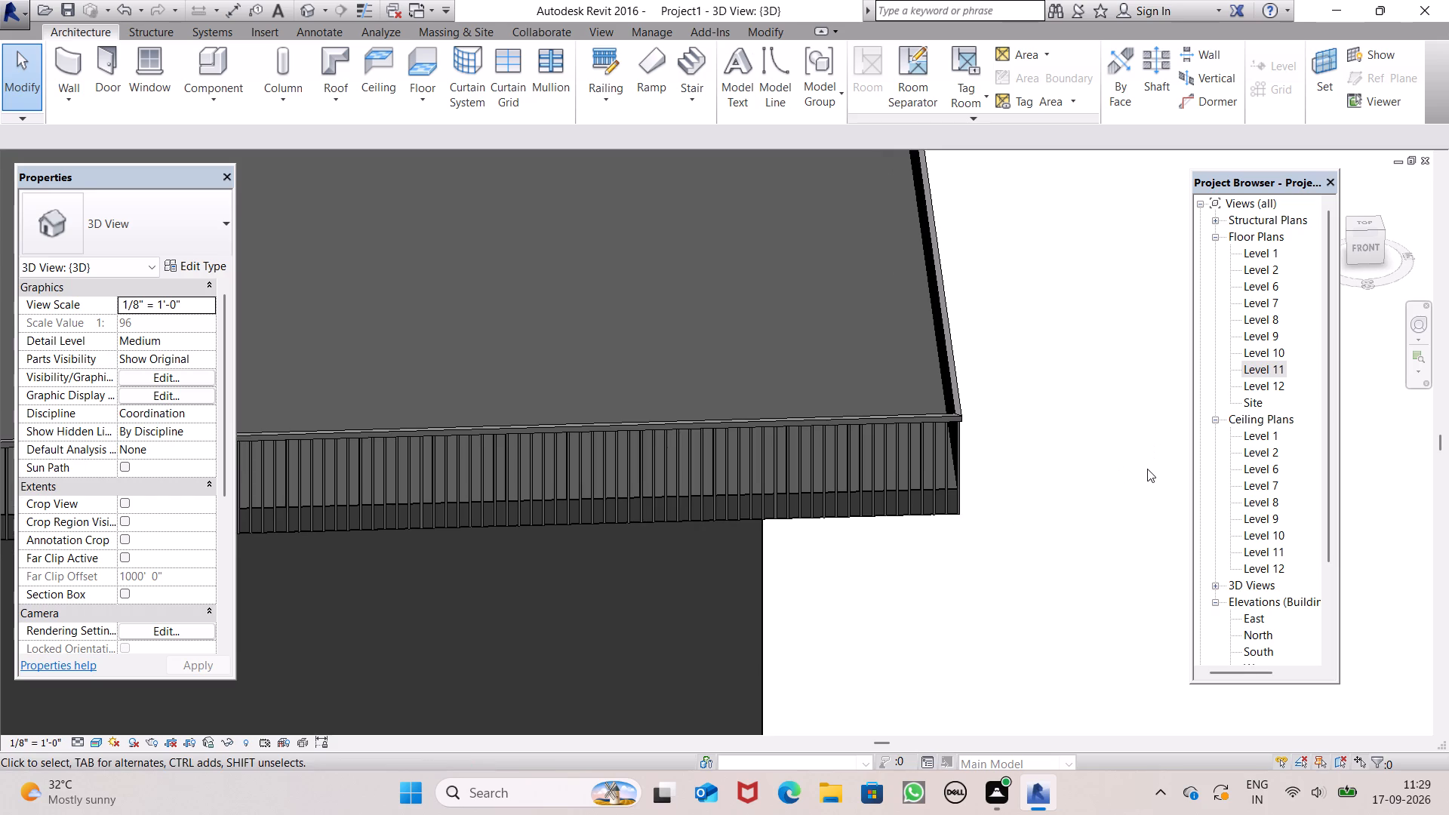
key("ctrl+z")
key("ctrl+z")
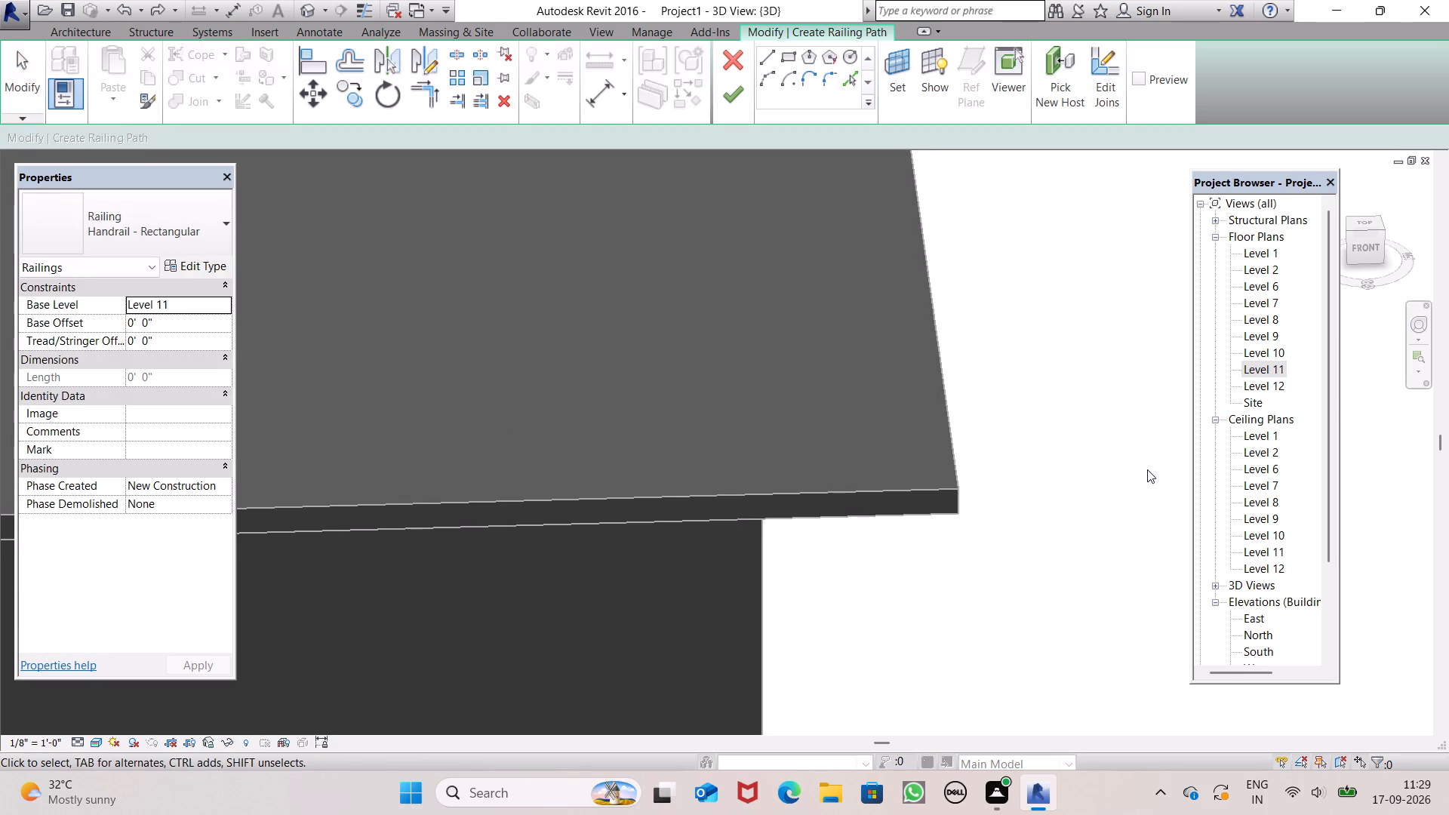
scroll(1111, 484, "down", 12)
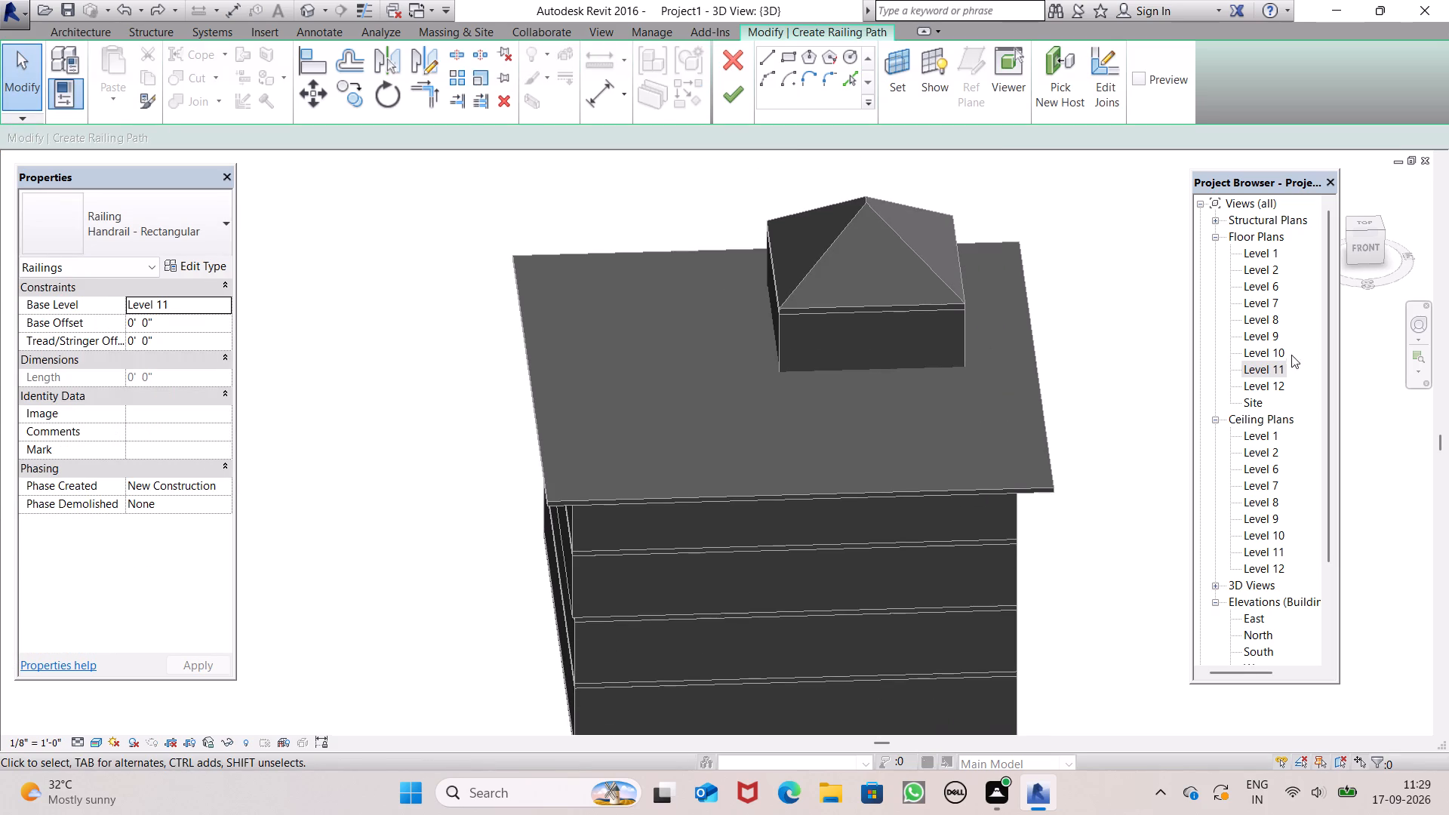
On the Level 11 floor plan, create a Handrail - Rectangular railing from a rectangular path just inside the roof's outer edges, about 310' in total length.
double_click(1278, 364)
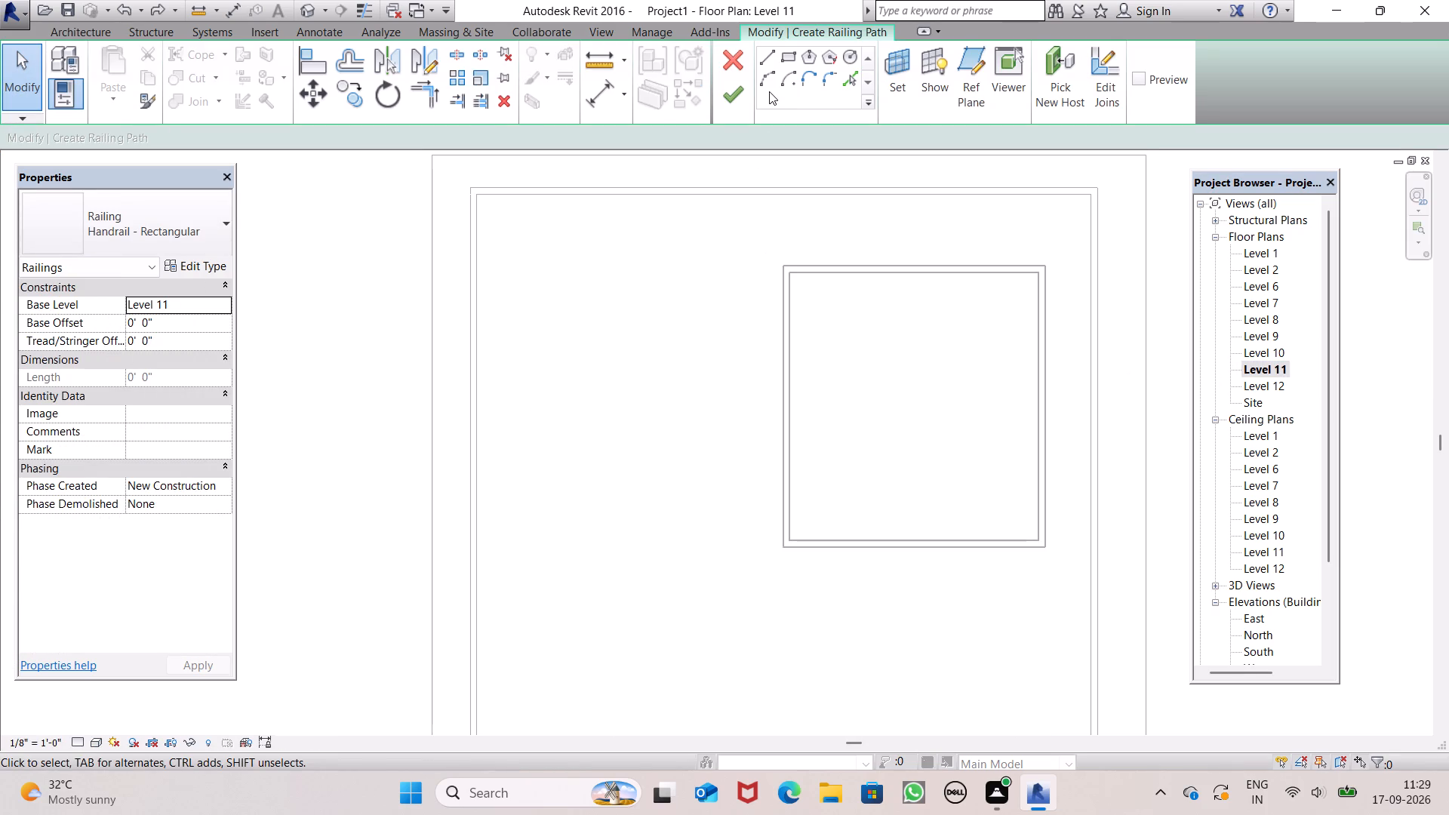
left_click(789, 66)
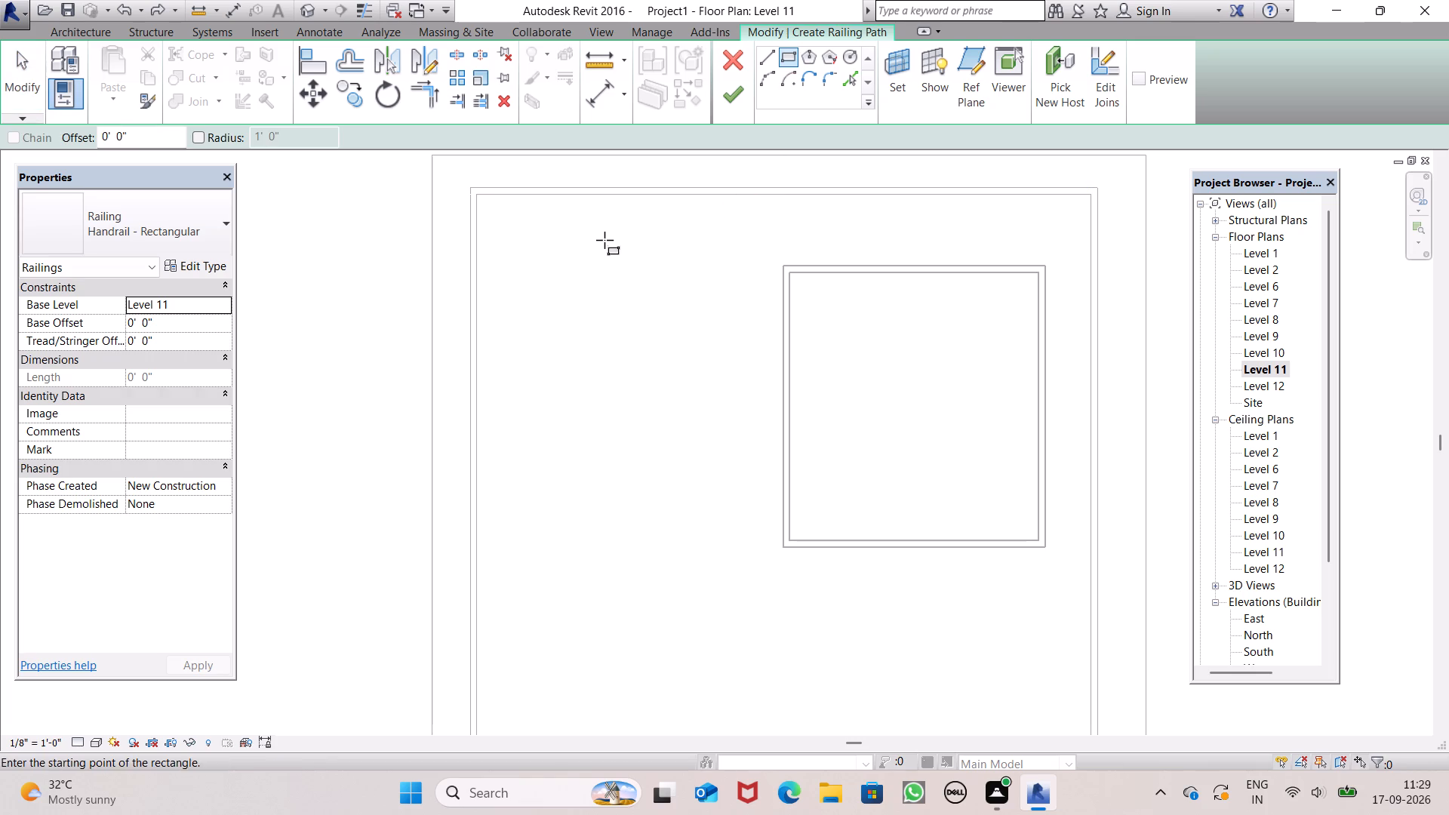
scroll(509, 198, "up", 5)
scroll(515, 345, "down", 7)
scroll(485, 259, "up", 7)
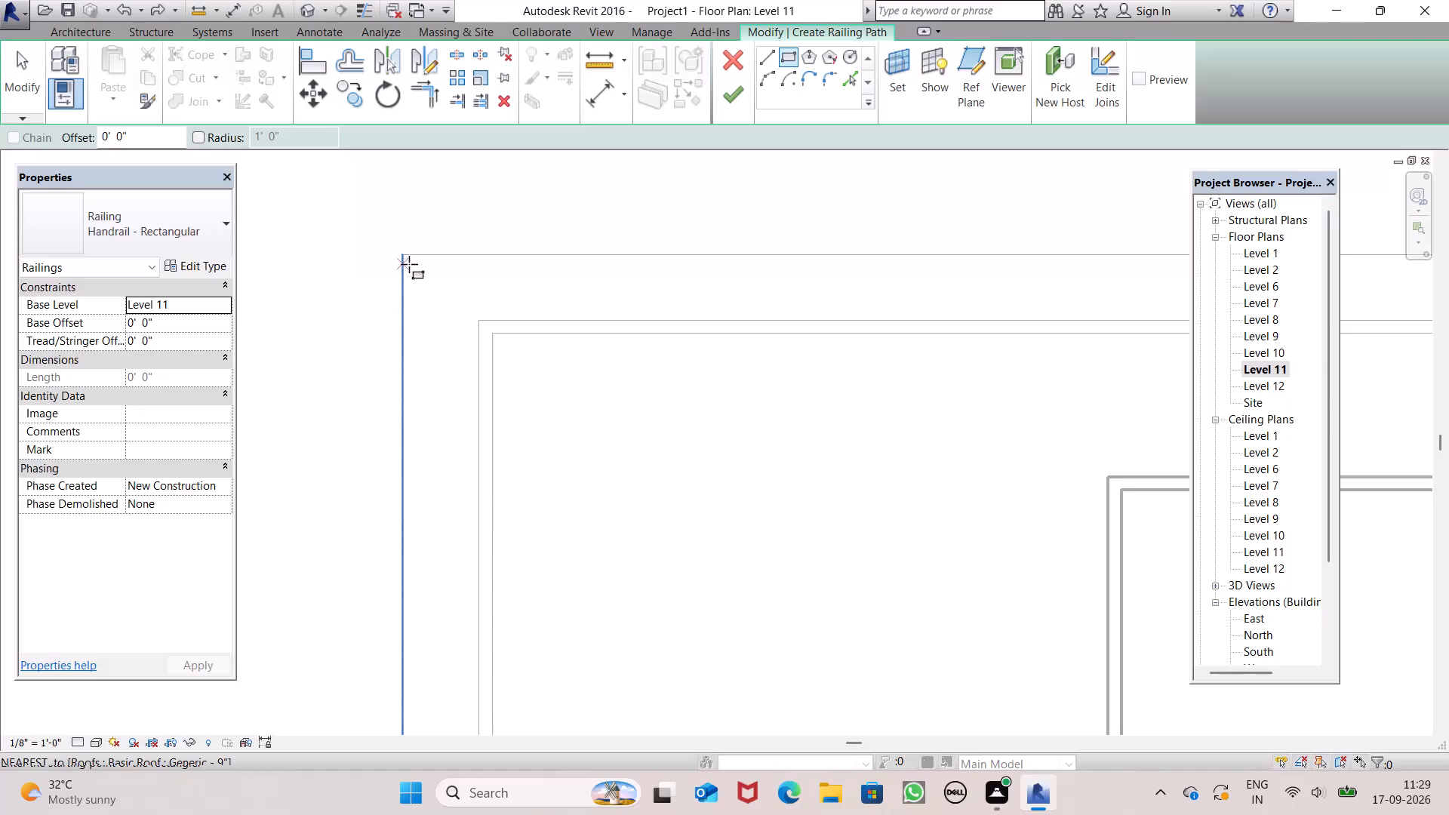
scroll(411, 258, "up", 17)
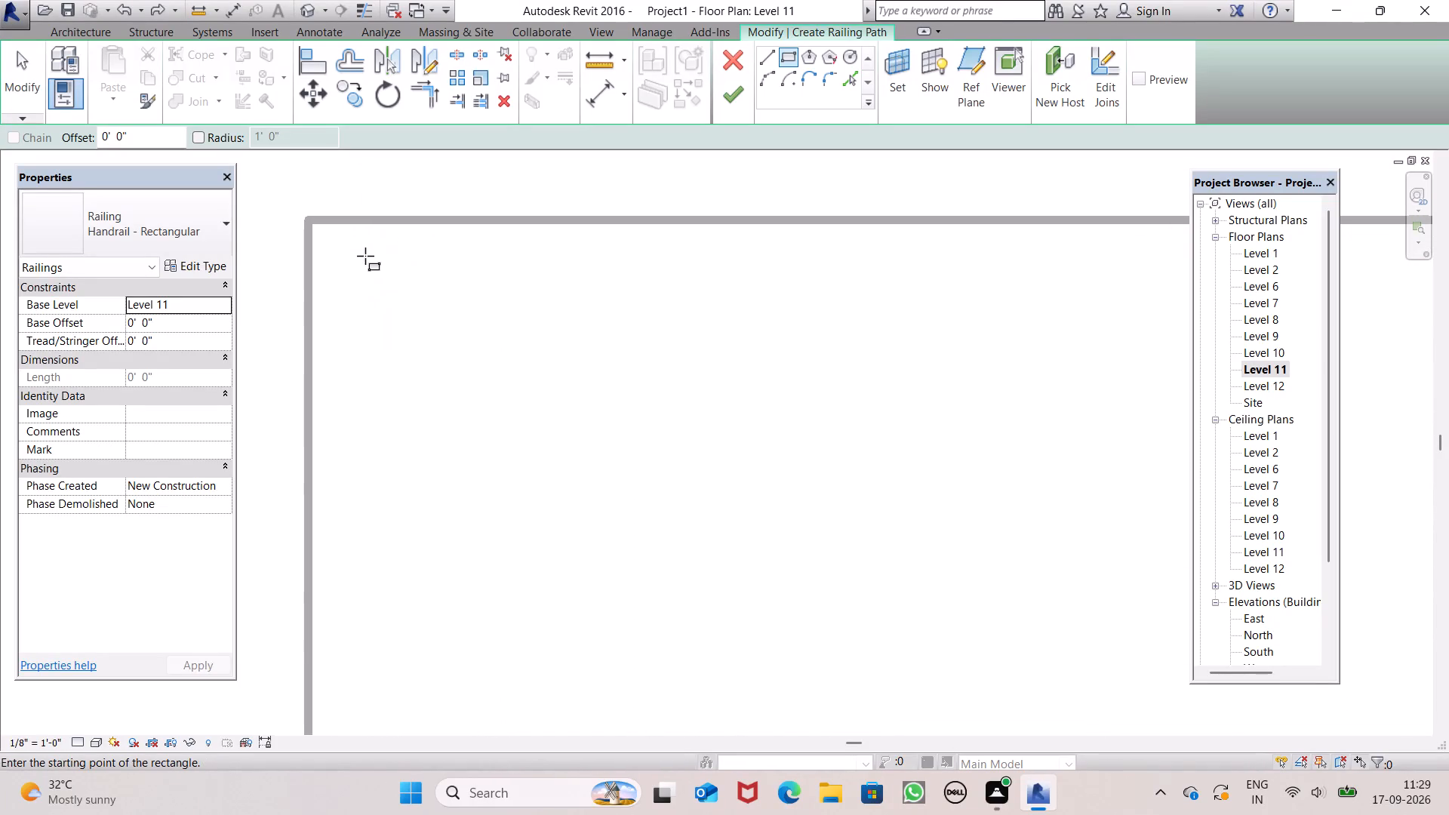
left_click(328, 242)
scroll(443, 365, "down", 6)
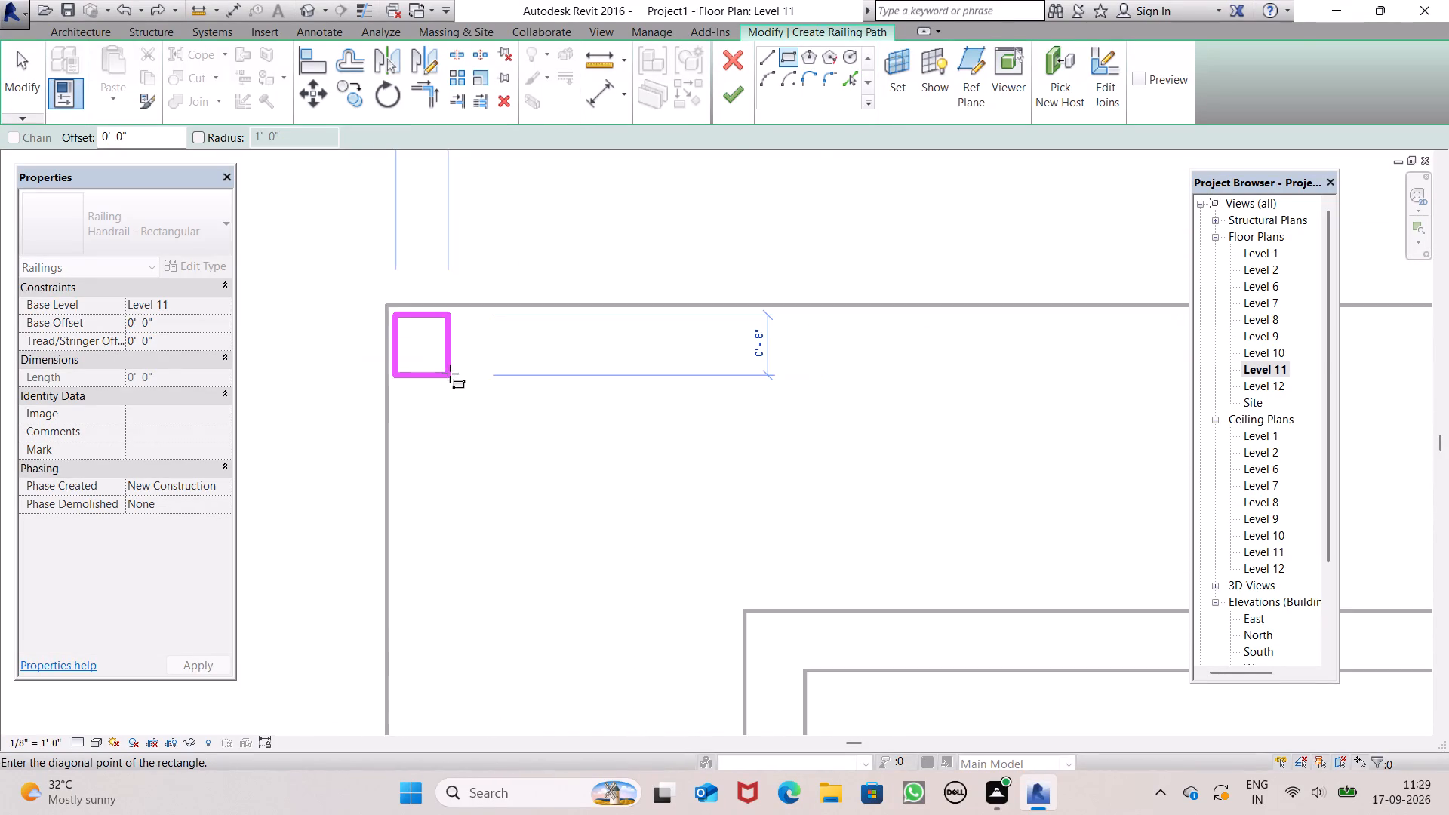
scroll(457, 334, "down", 18)
scroll(532, 294, "down", 6)
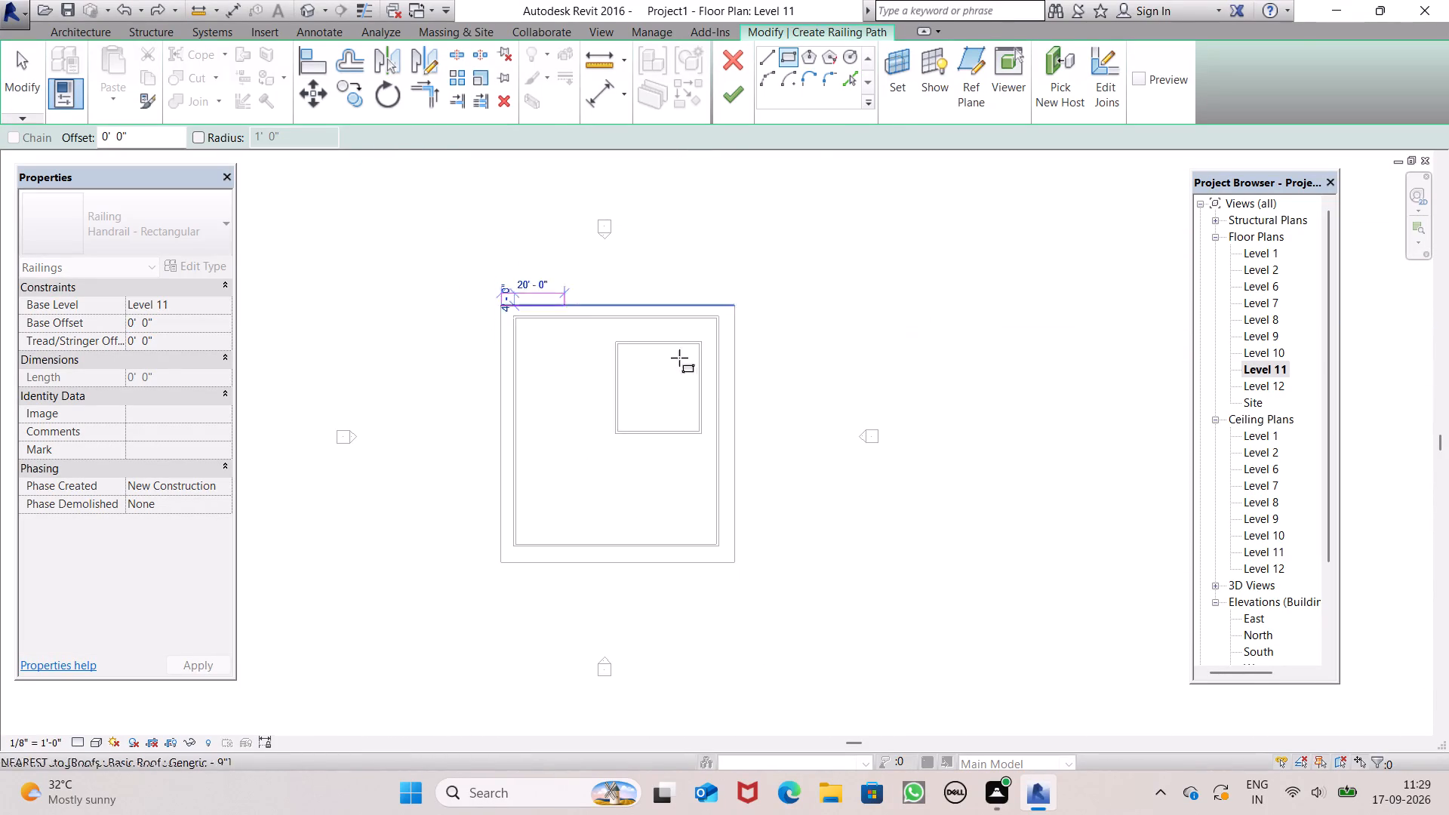
scroll(690, 555, "up", 8)
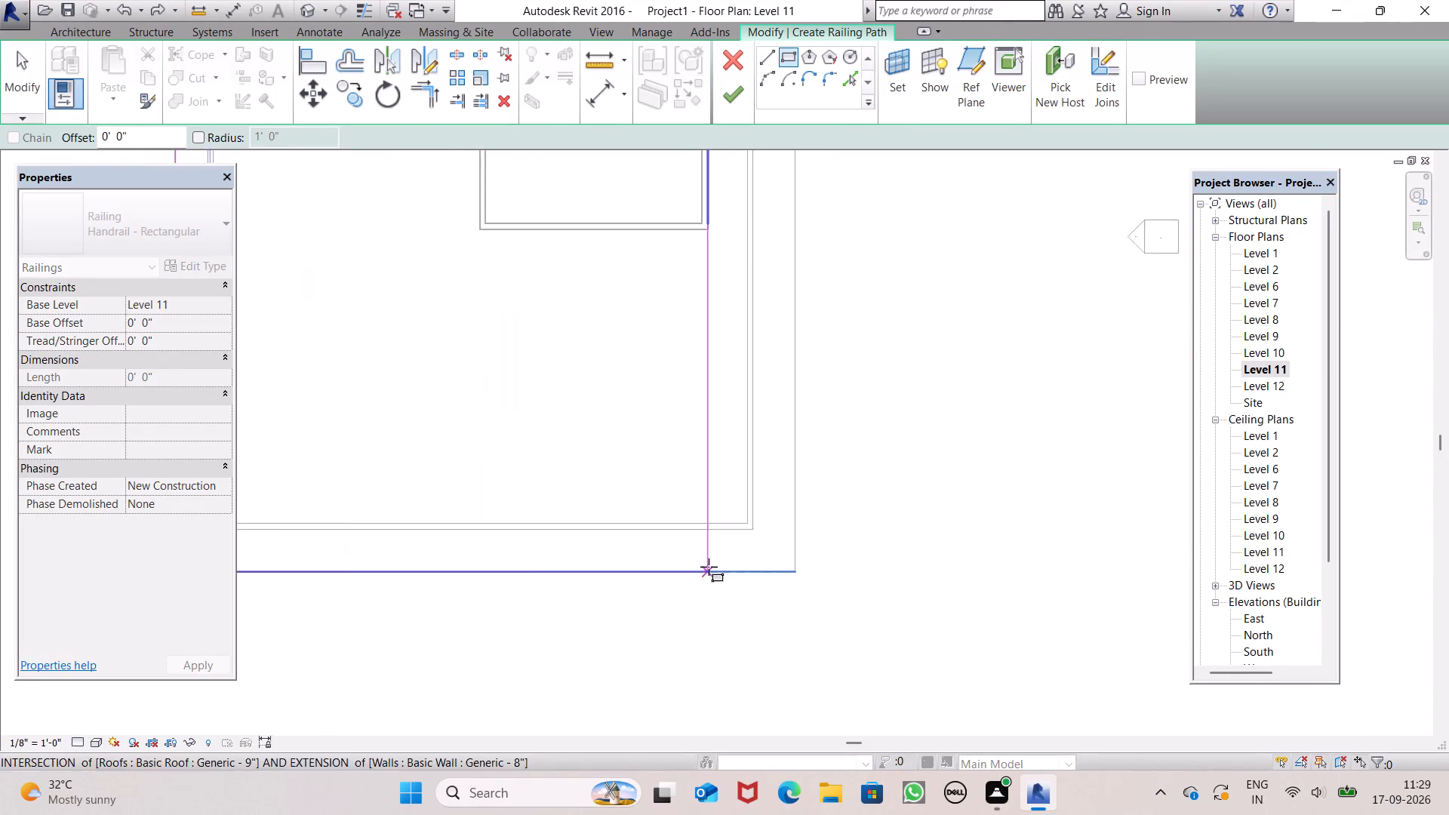
scroll(798, 564, "up", 3)
scroll(799, 564, "down", 1)
scroll(799, 564, "up", 4)
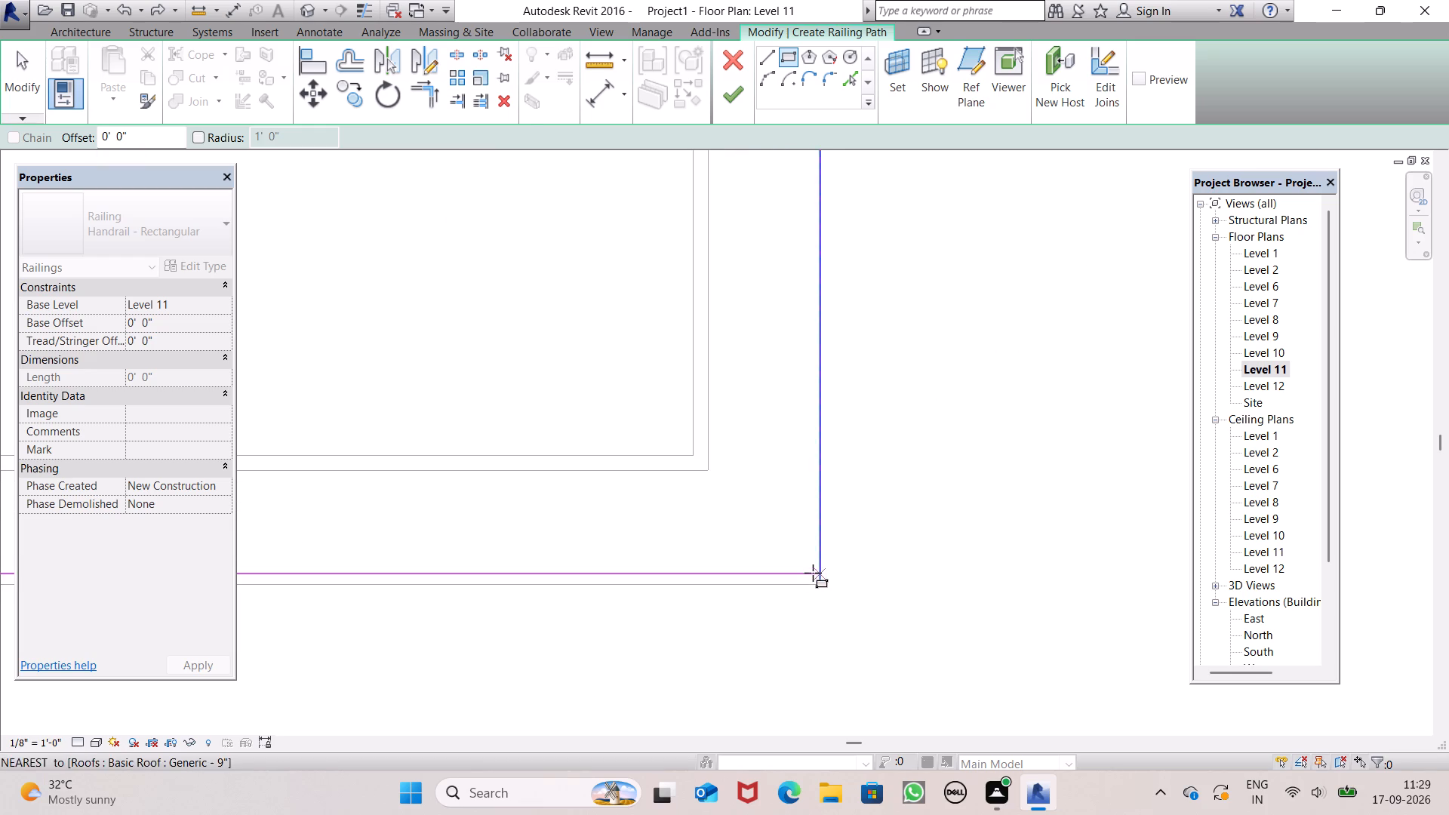
scroll(811, 579, "up", 7)
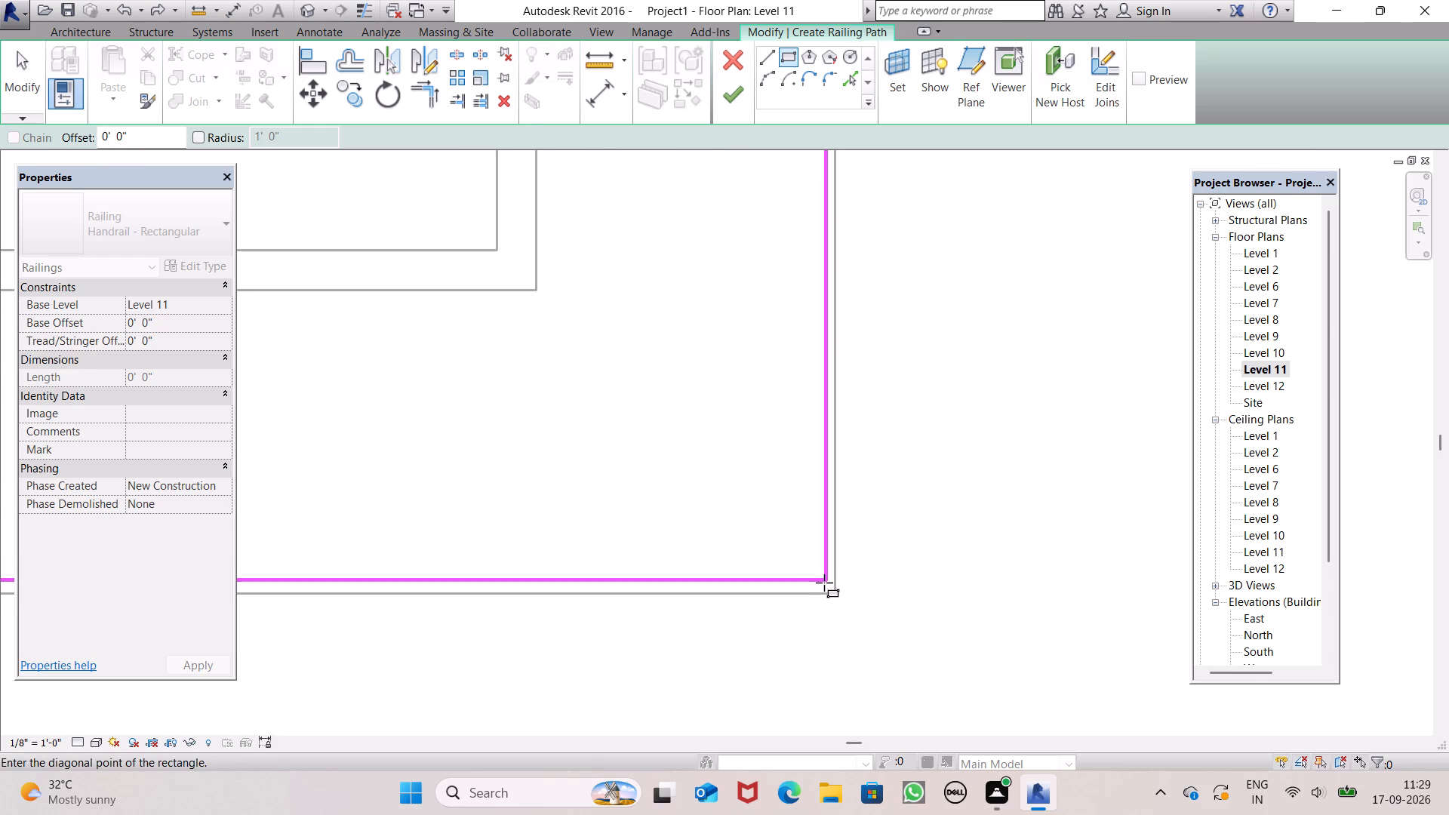
left_click(826, 585)
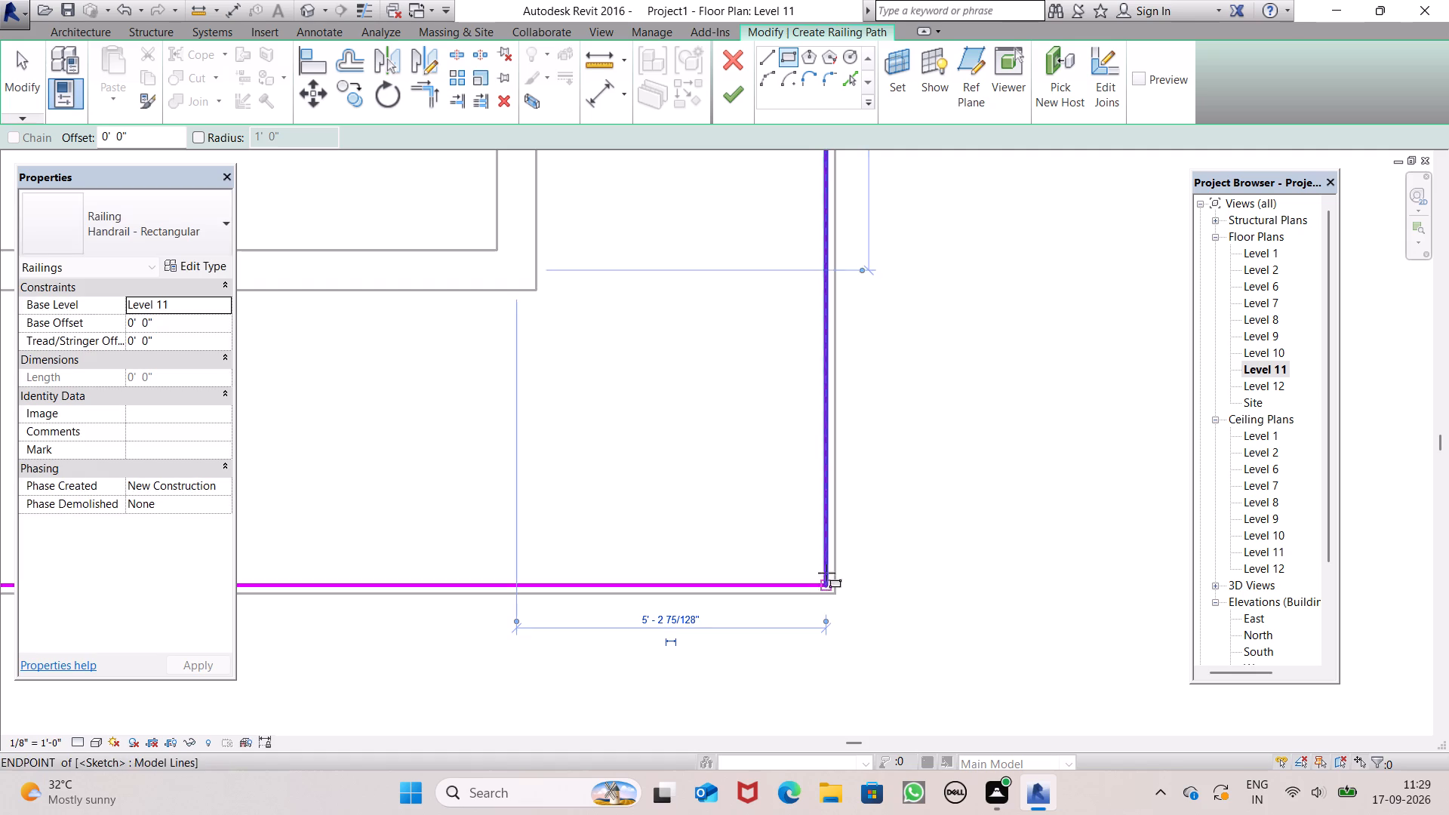
left_click(741, 97)
scroll(974, 487, "down", 5)
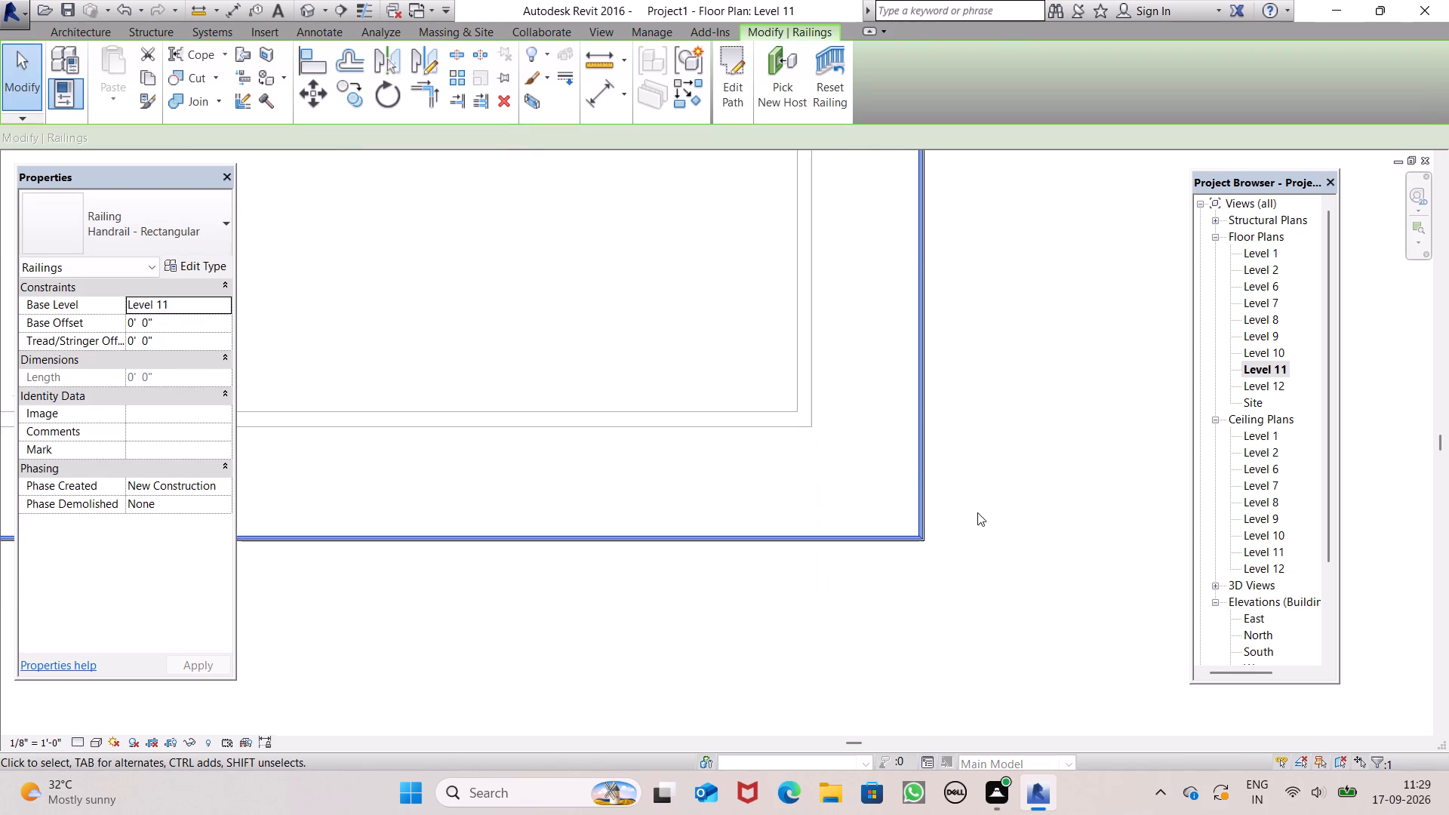
scroll(977, 512, "down", 14)
scroll(1045, 164, "up", 6)
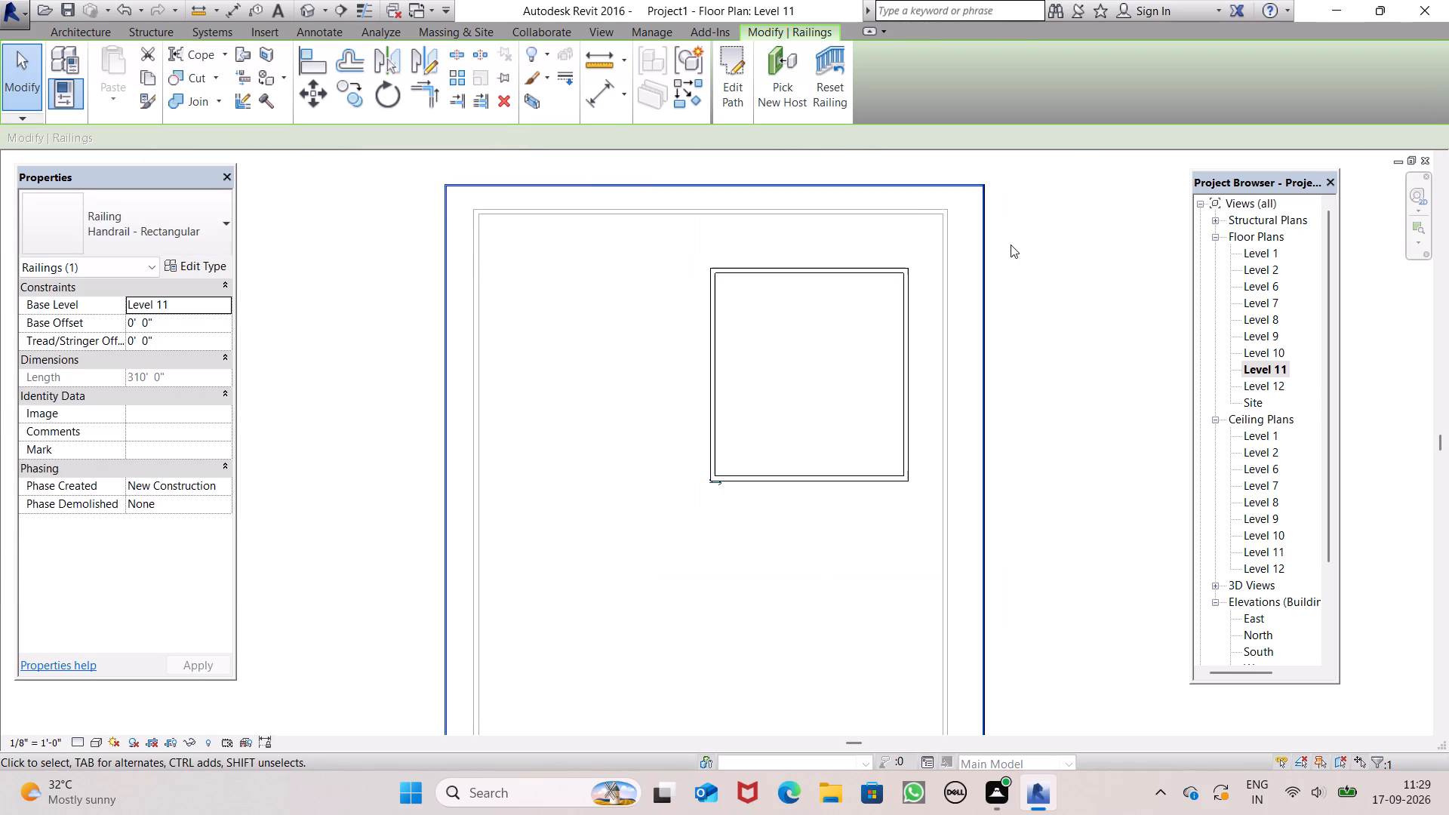
scroll(635, 377, "down", 7)
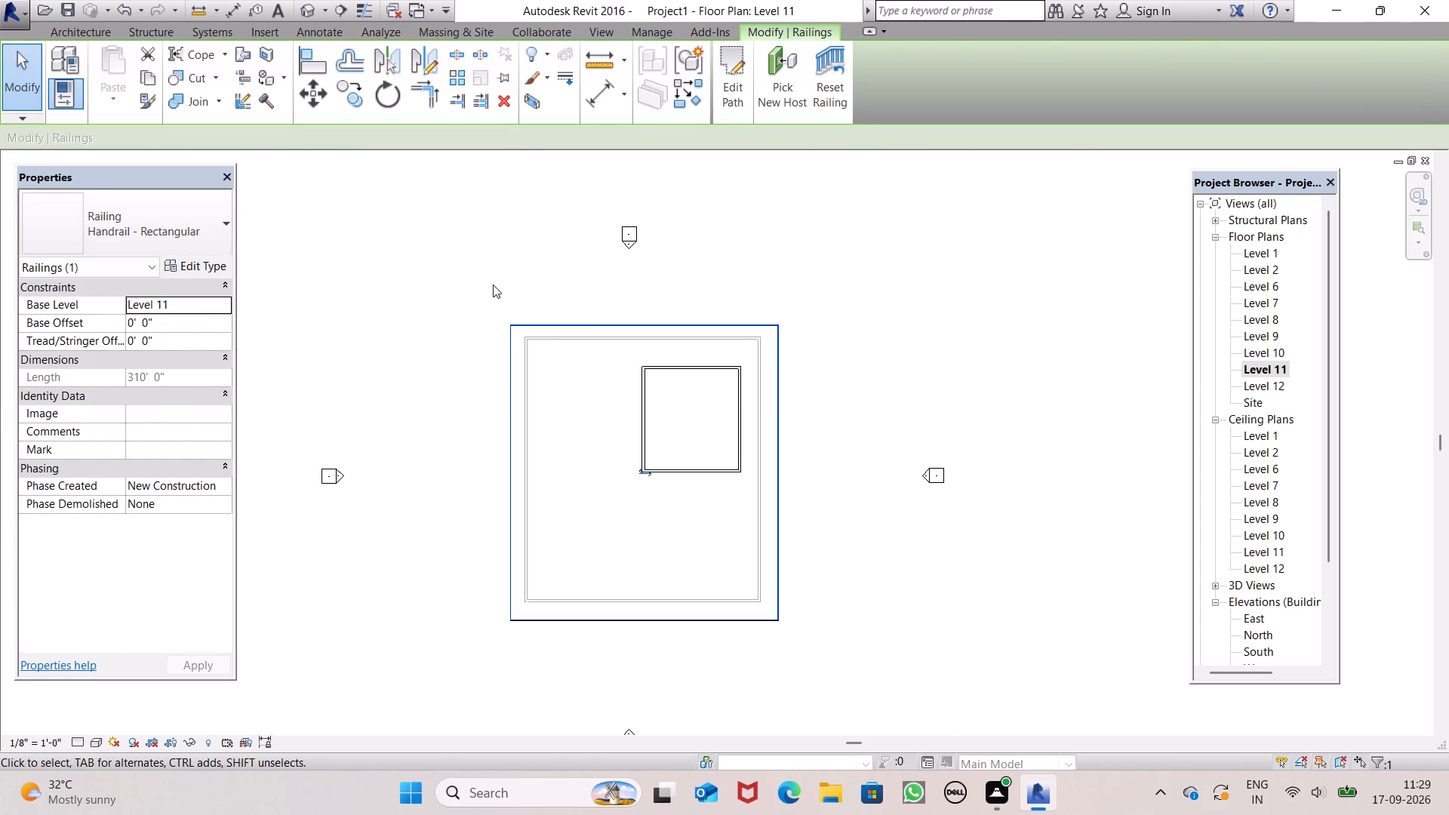
left_click(457, 278)
scroll(559, 343, "up", 8)
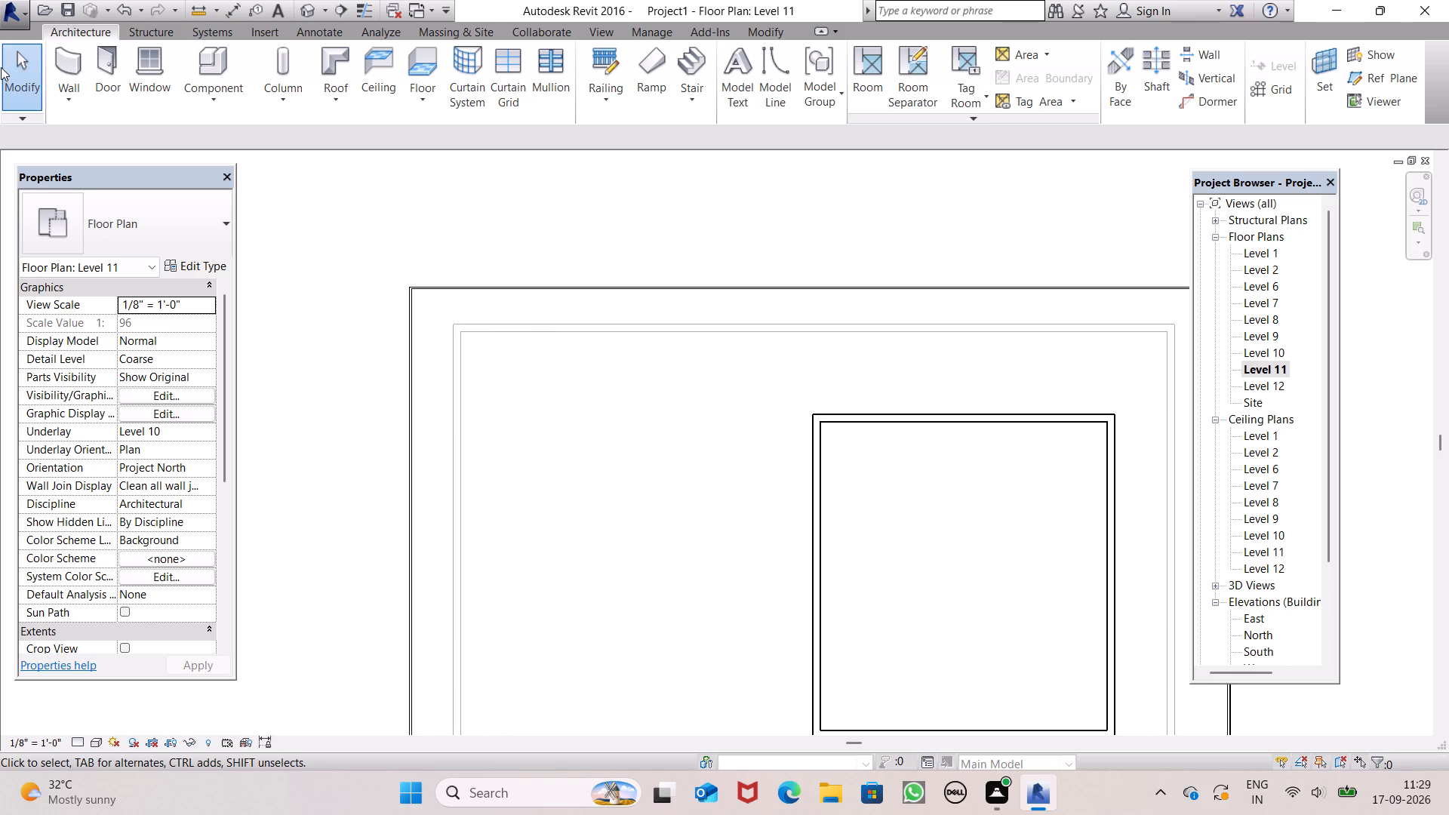
Examine the new railing around the Level 11 roof in the default 3D view, from above, from a corner and from the front.
left_click(300, 12)
scroll(497, 366, "down", 1)
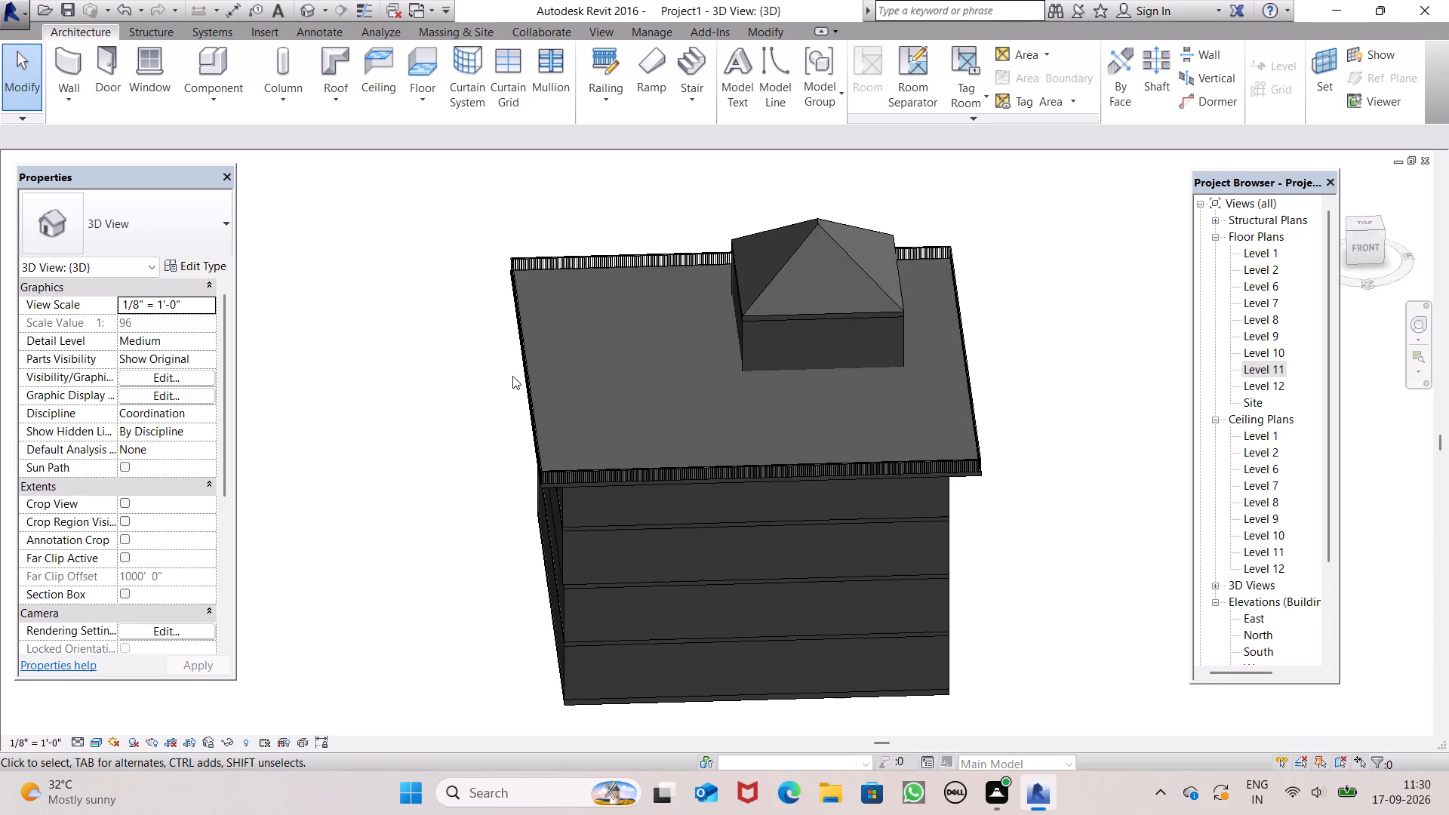
scroll(868, 458, "up", 4)
scroll(877, 446, "down", 4)
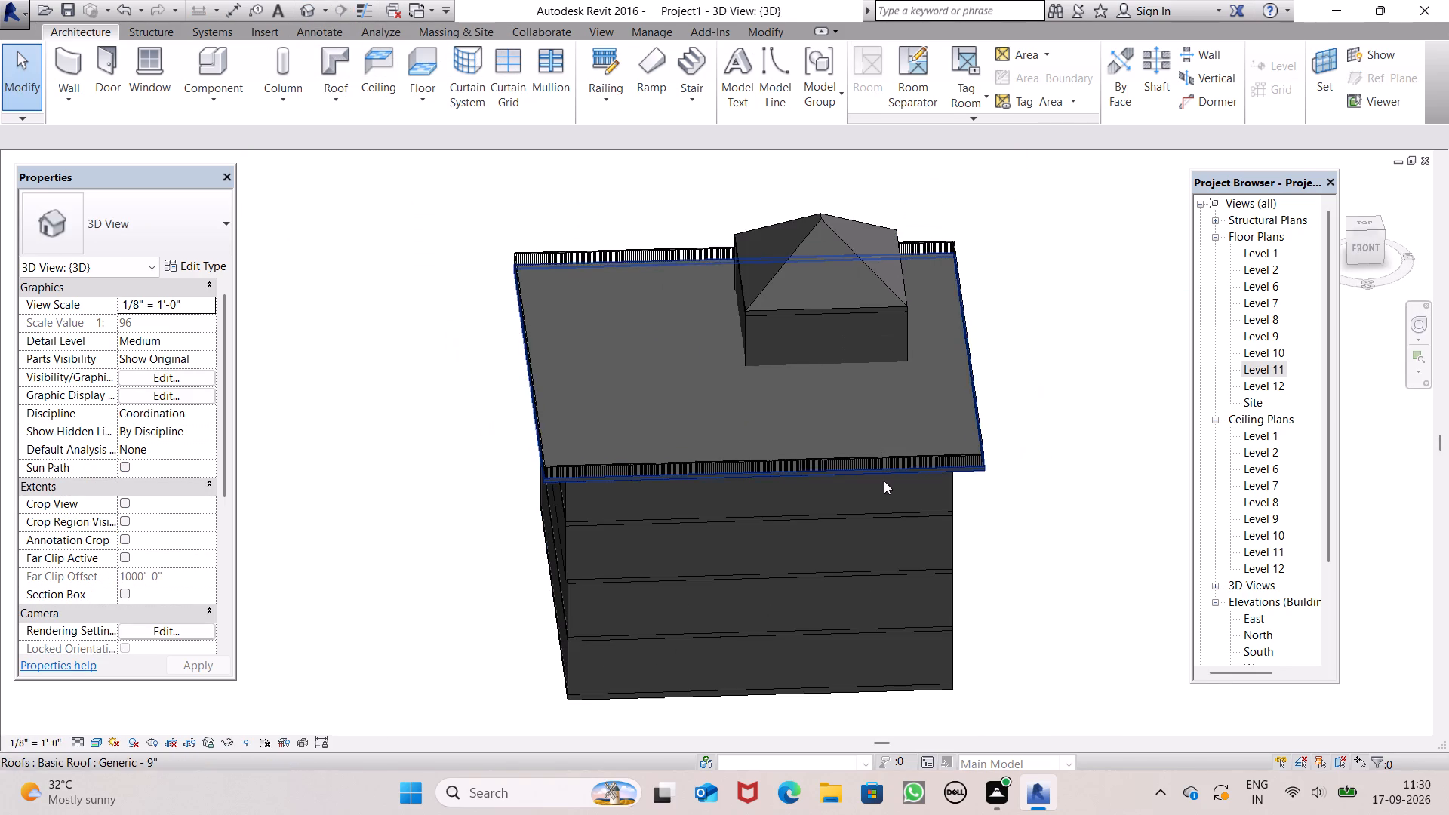
scroll(815, 483, "up", 8)
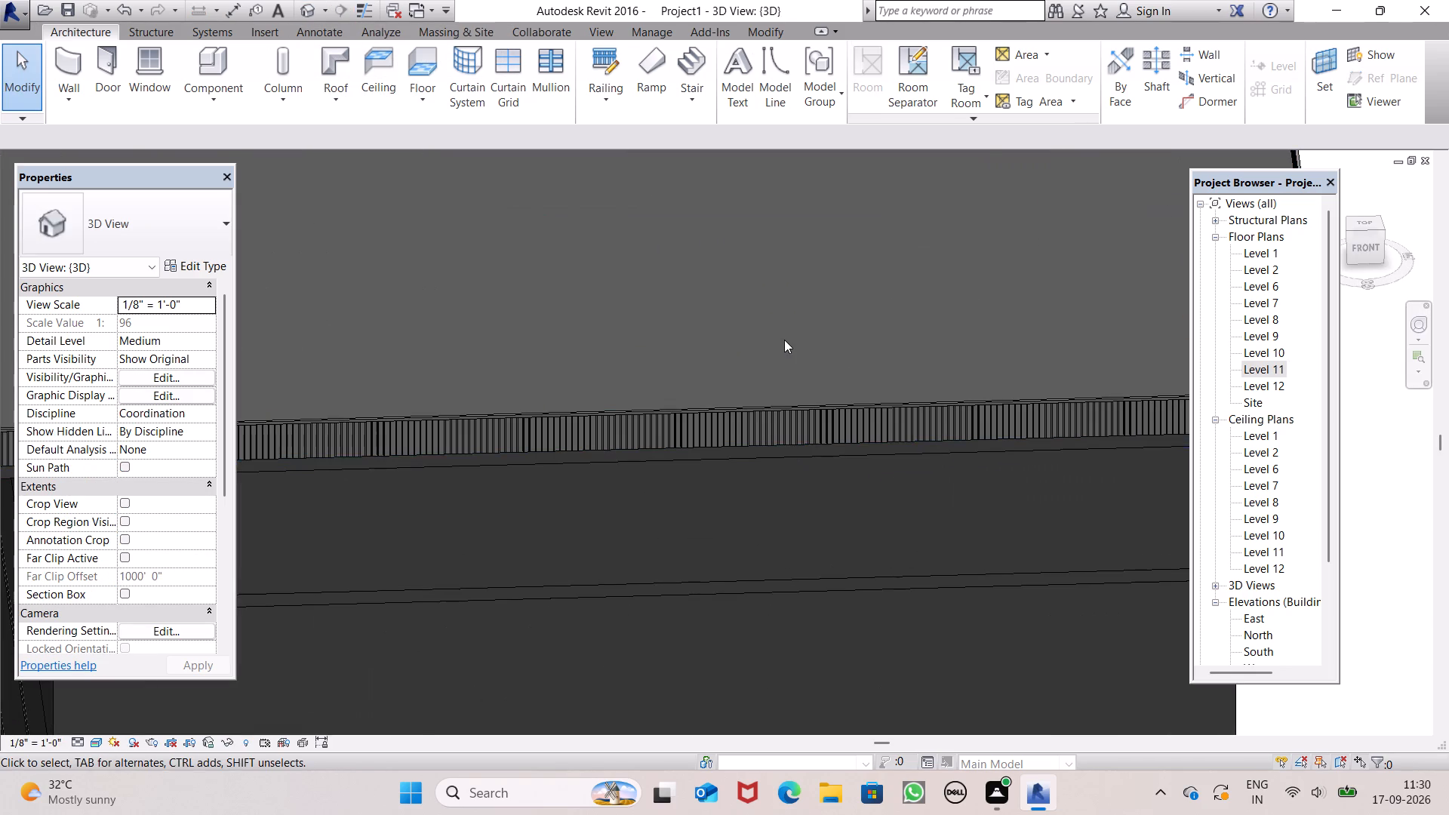
scroll(784, 340, "down", 13)
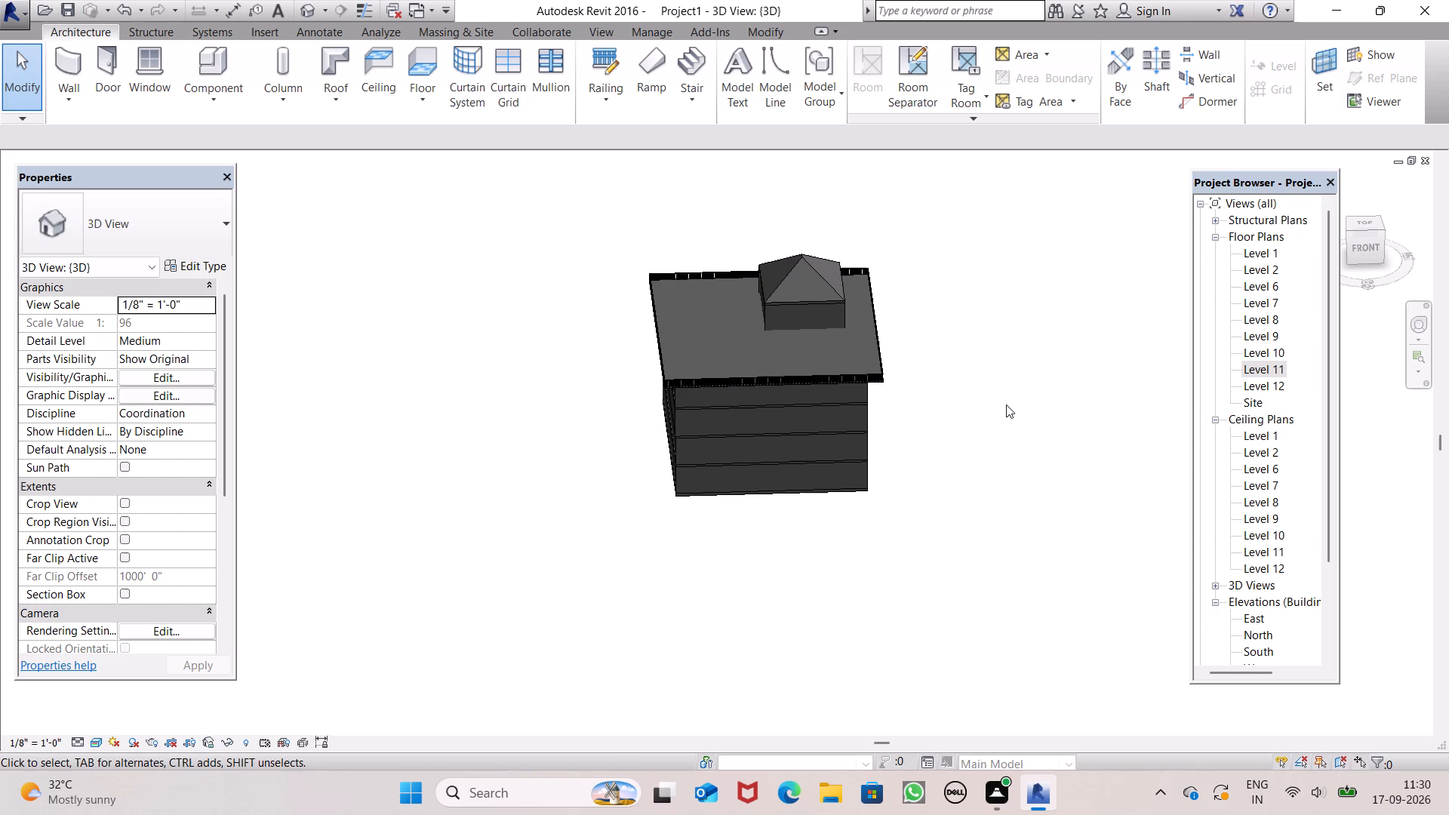
middle_click_drag(1006, 404, 961, 240, "shift")
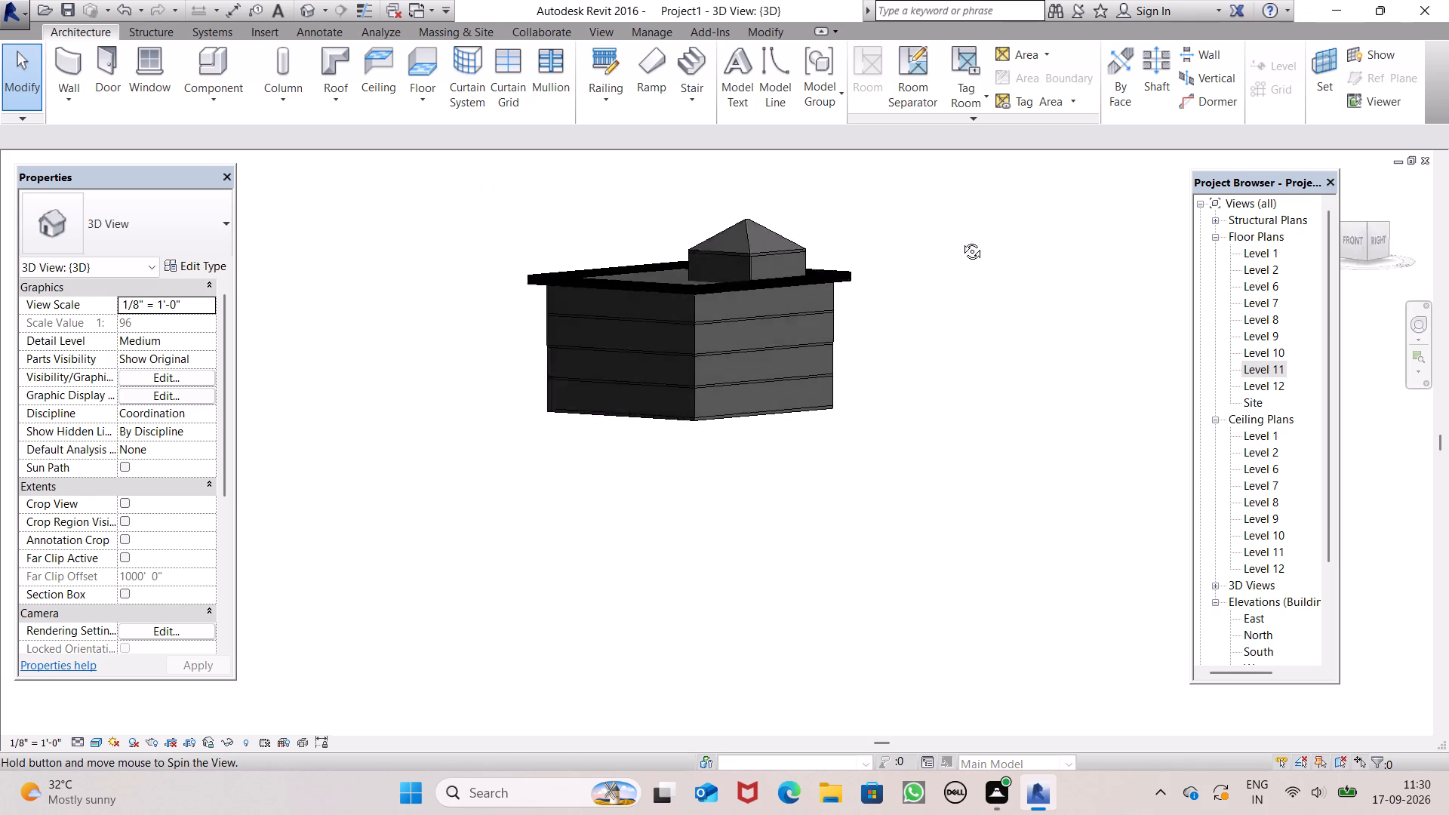
middle_click_drag(961, 240, 988, 225, "shift")
scroll(844, 349, "up", 2)
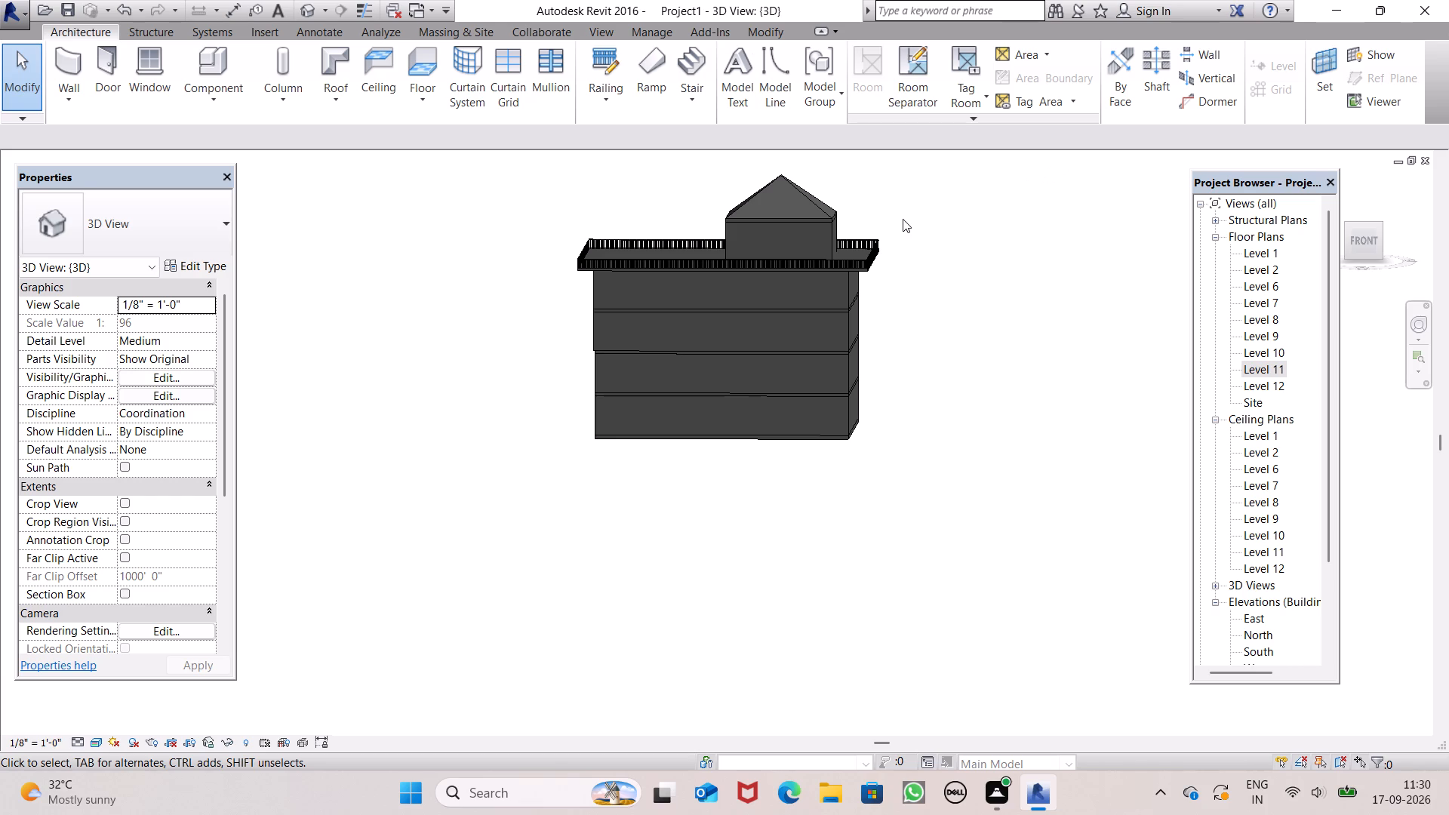
scroll(927, 226, "up", 1)
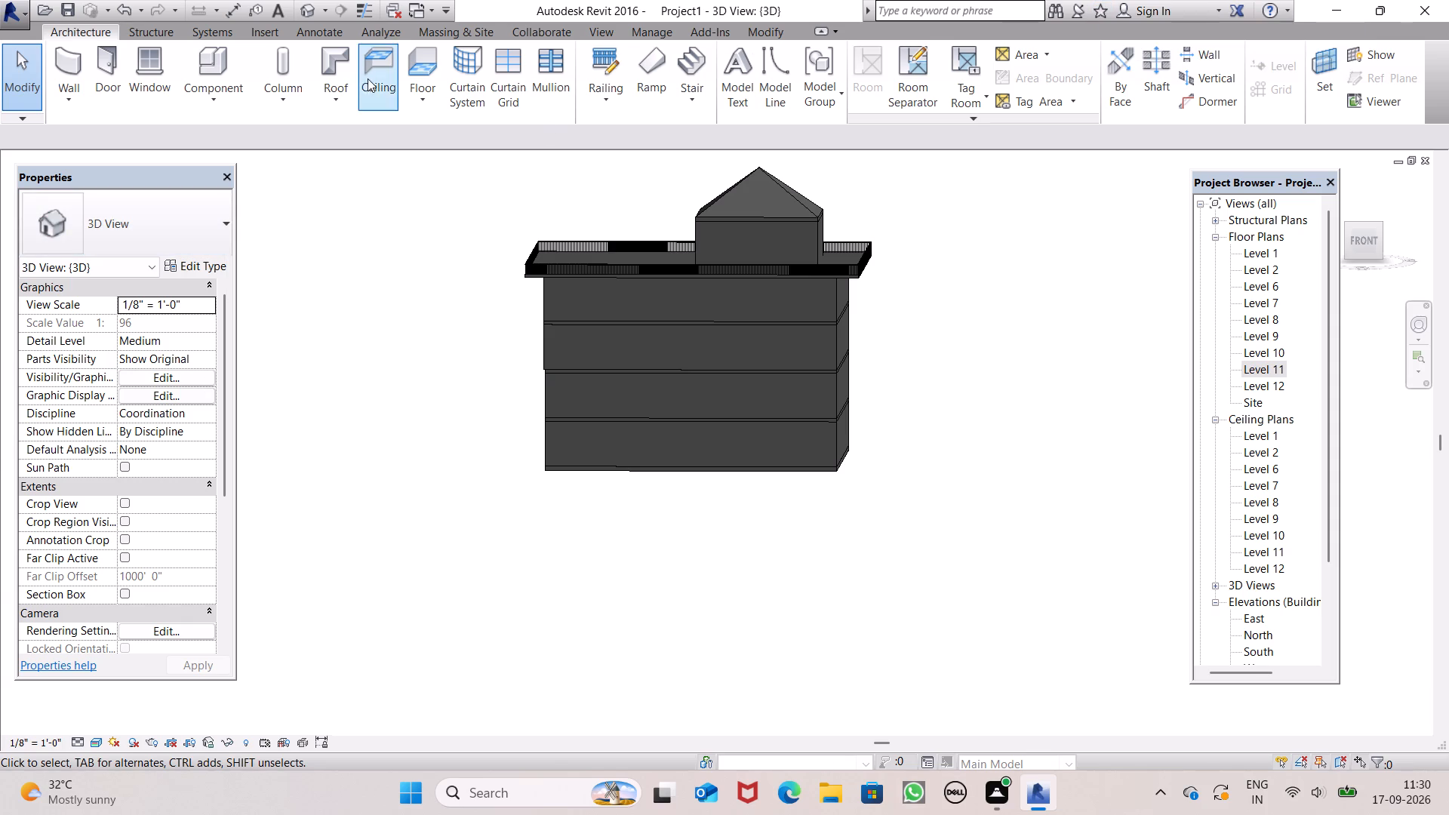
Create an in-place model in the Generic Models category, keeping the name Generic Models 1.
left_click(216, 97)
left_click(247, 180)
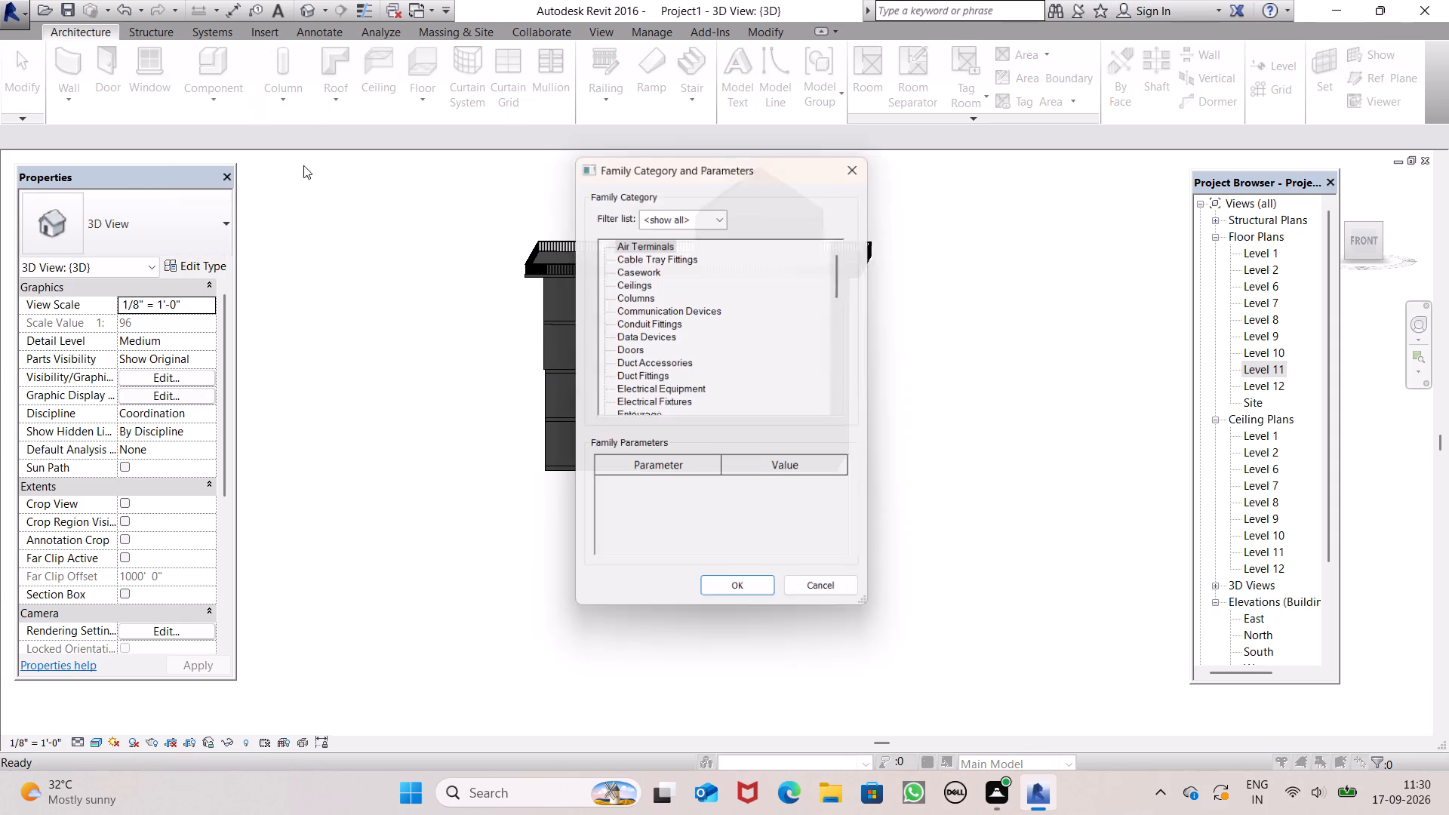
scroll(648, 377, "down", 3)
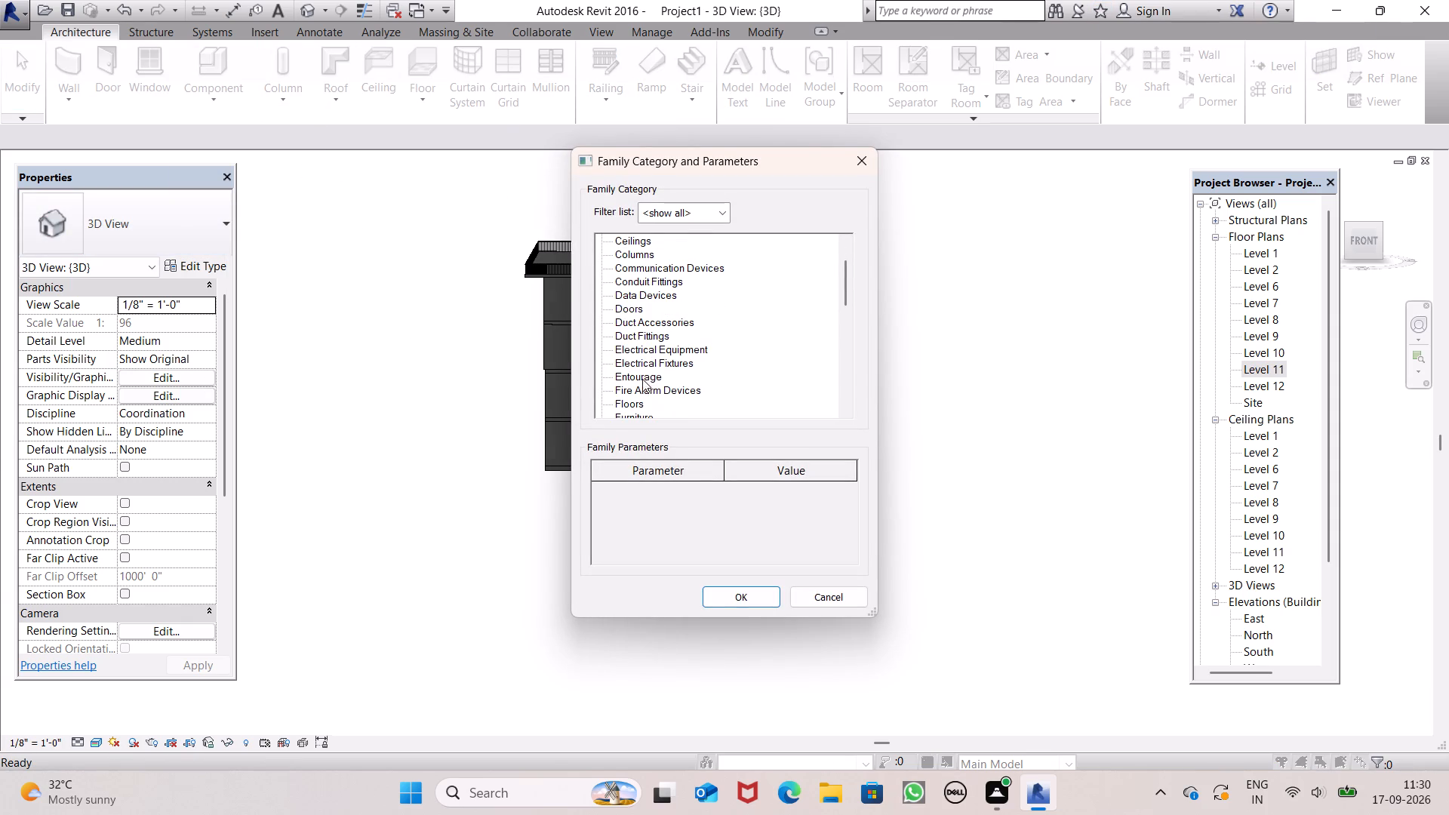
scroll(641, 368, "down", 2)
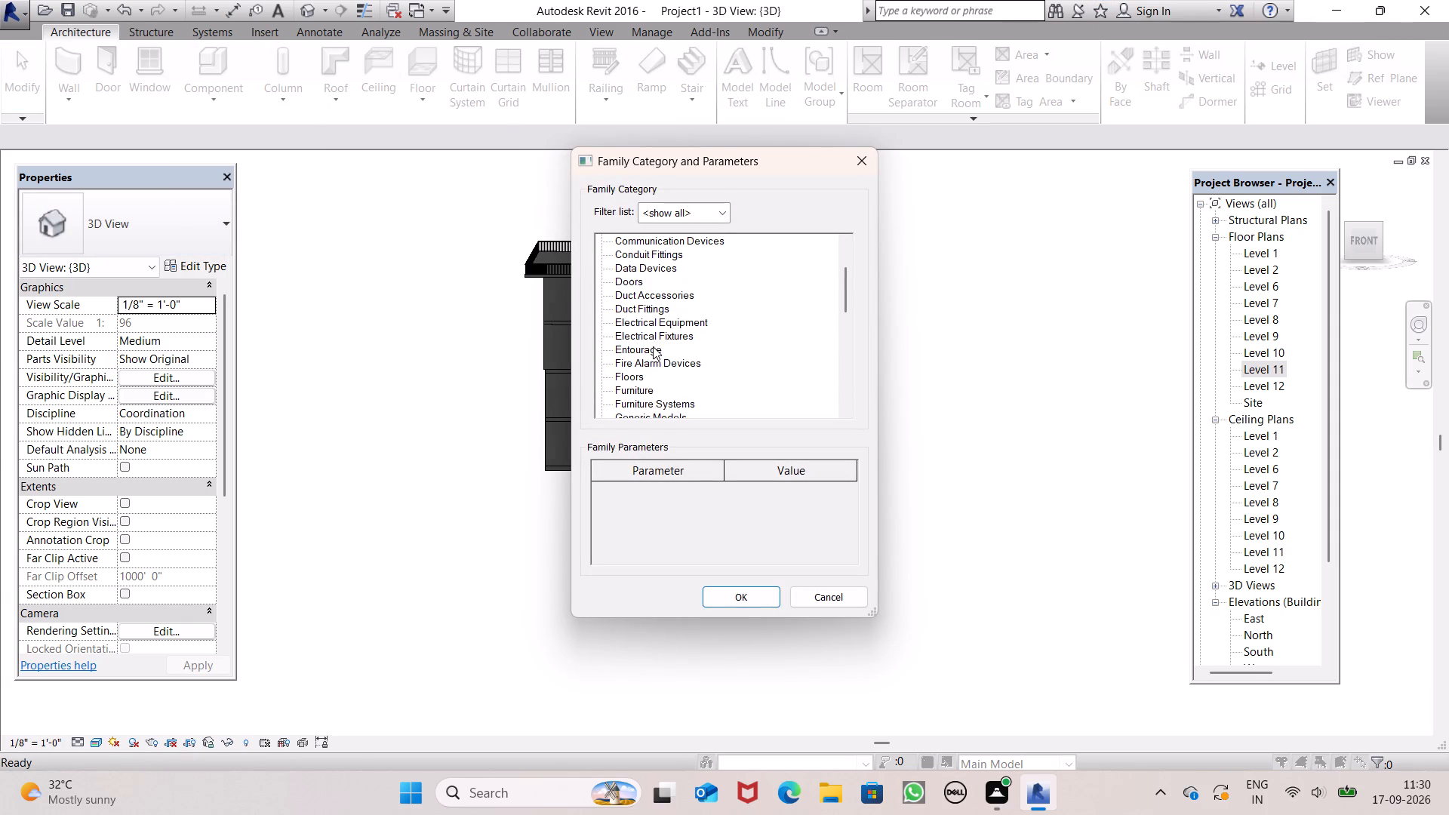
scroll(653, 346, "down", 2)
left_click(641, 391)
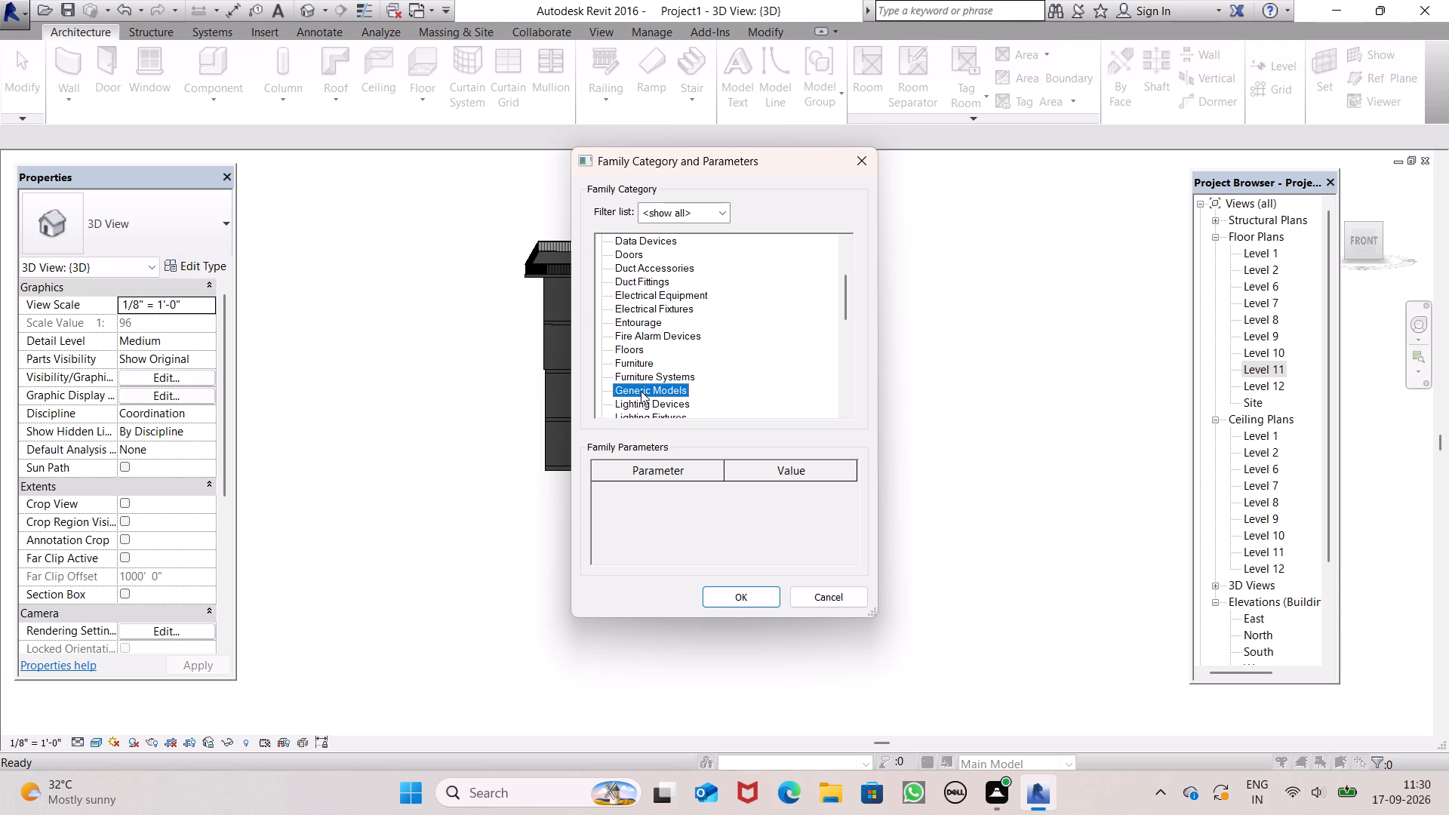
left_click(726, 610)
left_click(732, 603)
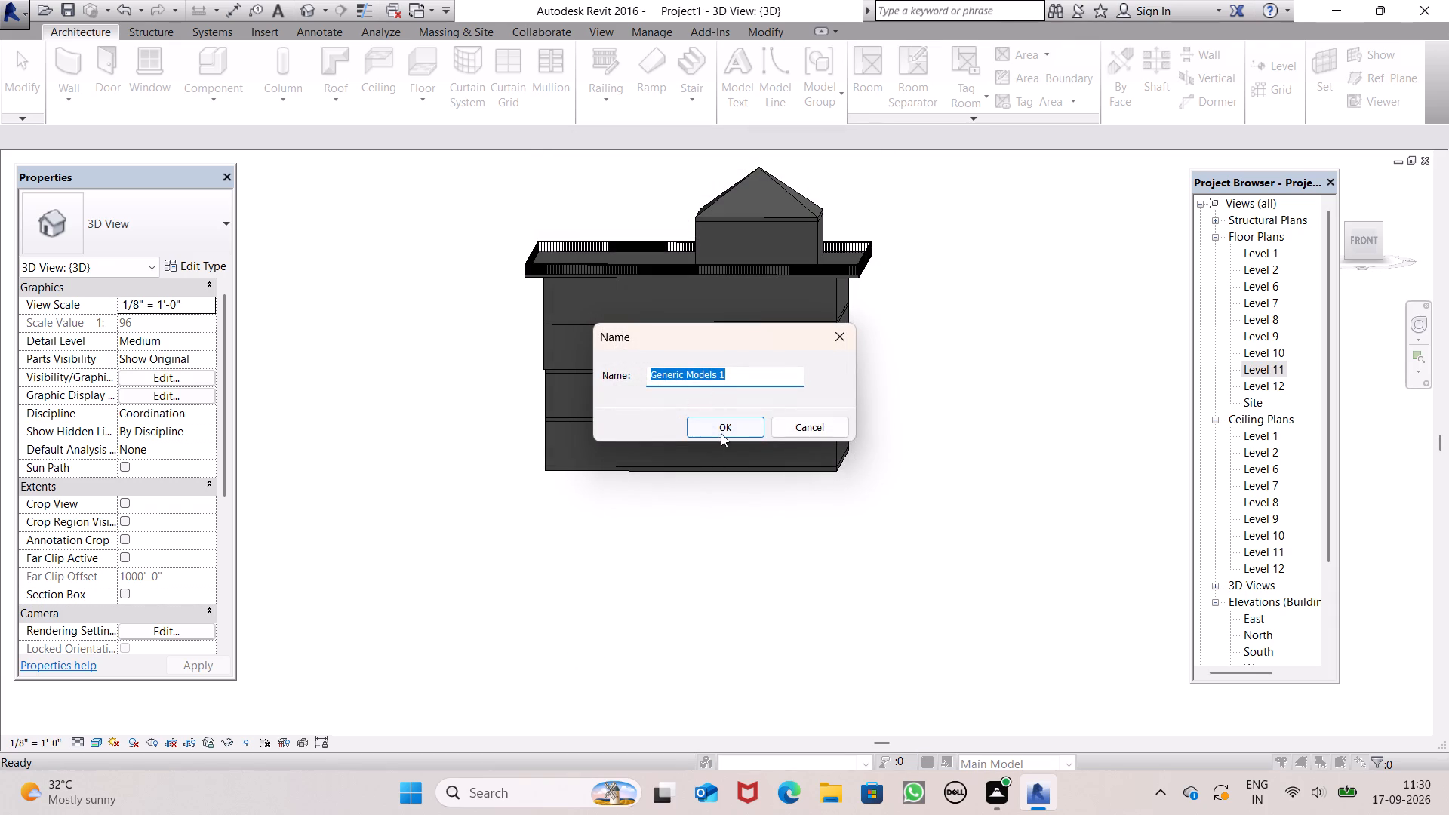
left_click(721, 432)
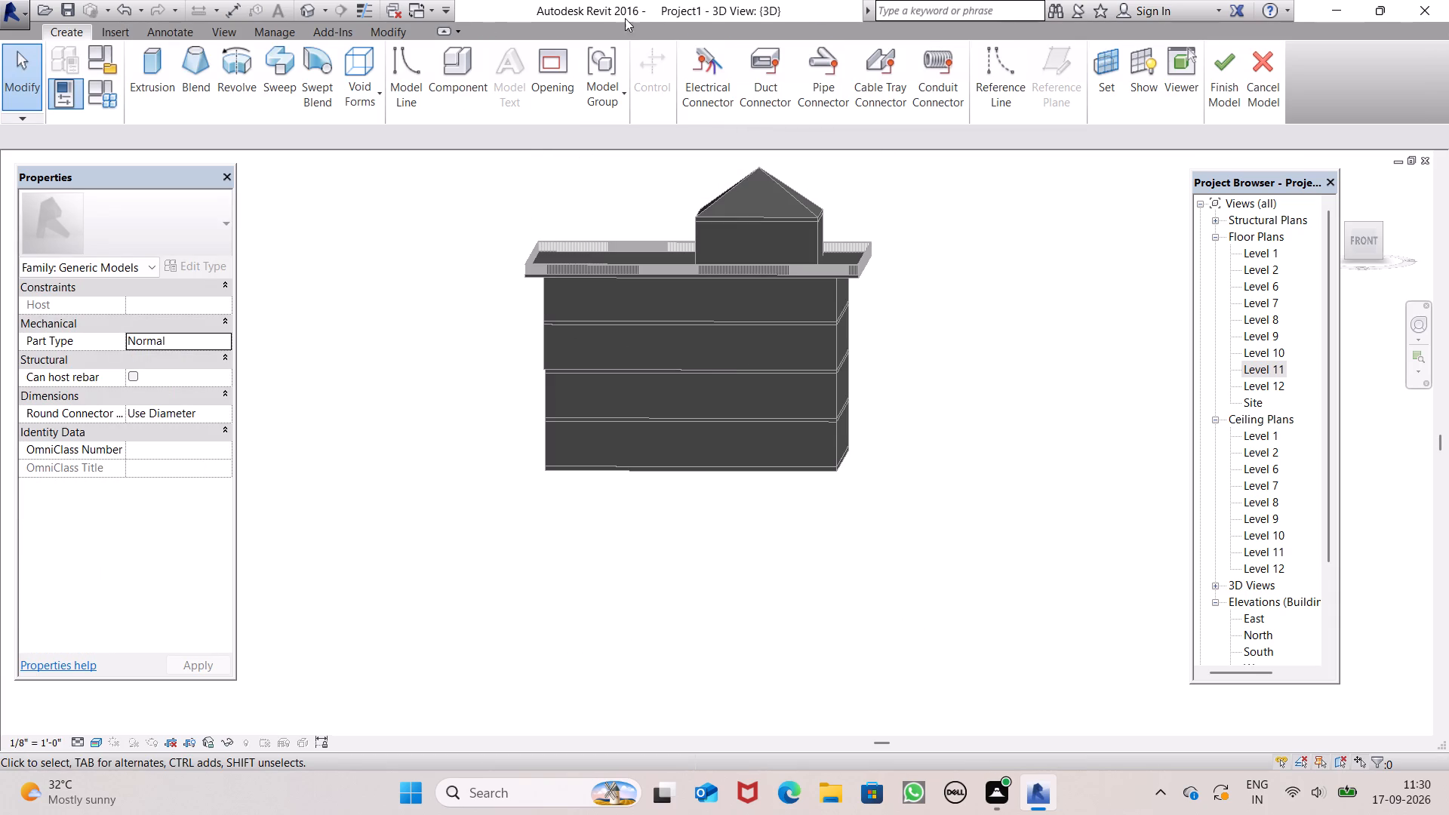
Start a solid Extrusion in the in-place model.
left_click(162, 47)
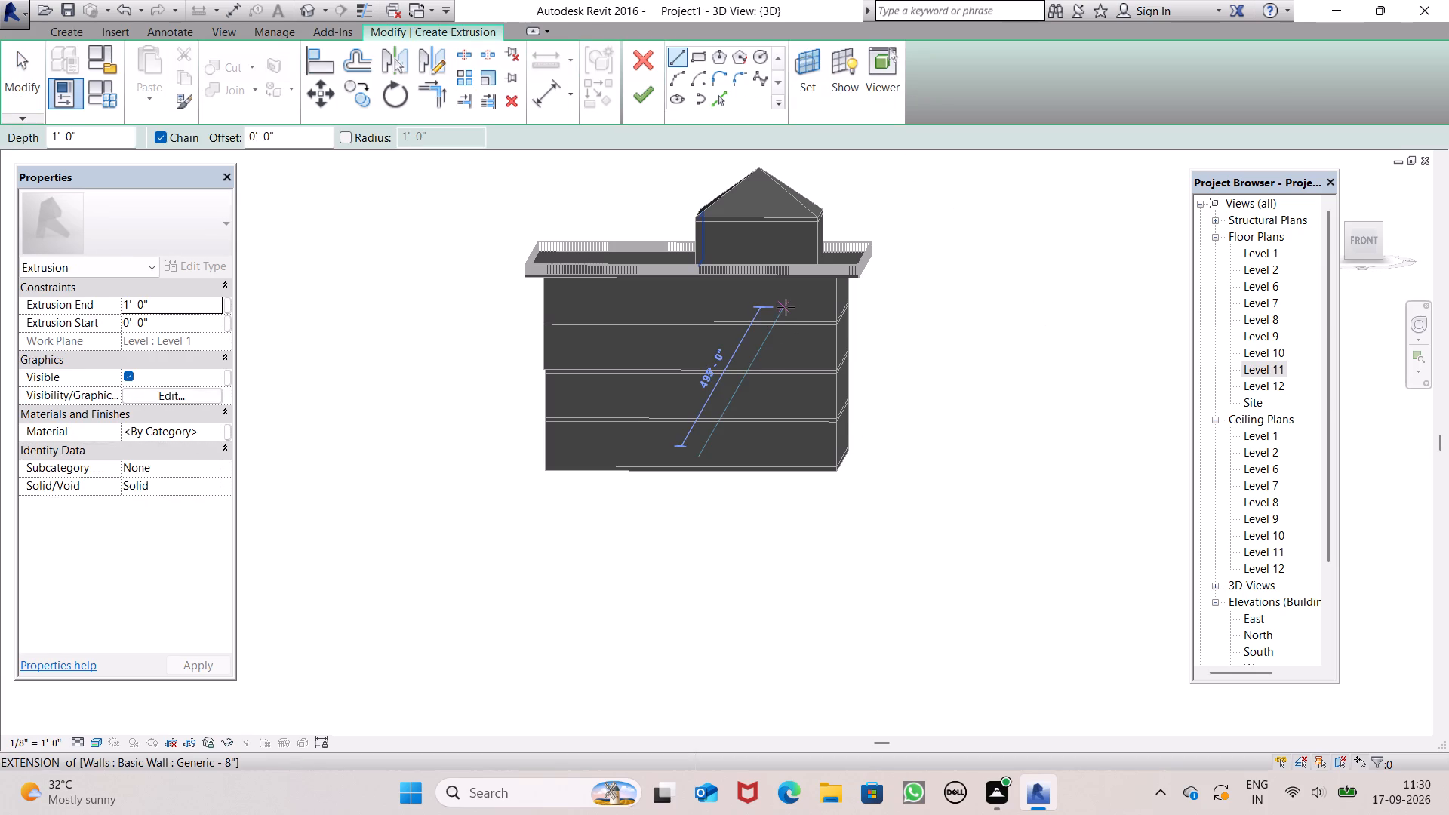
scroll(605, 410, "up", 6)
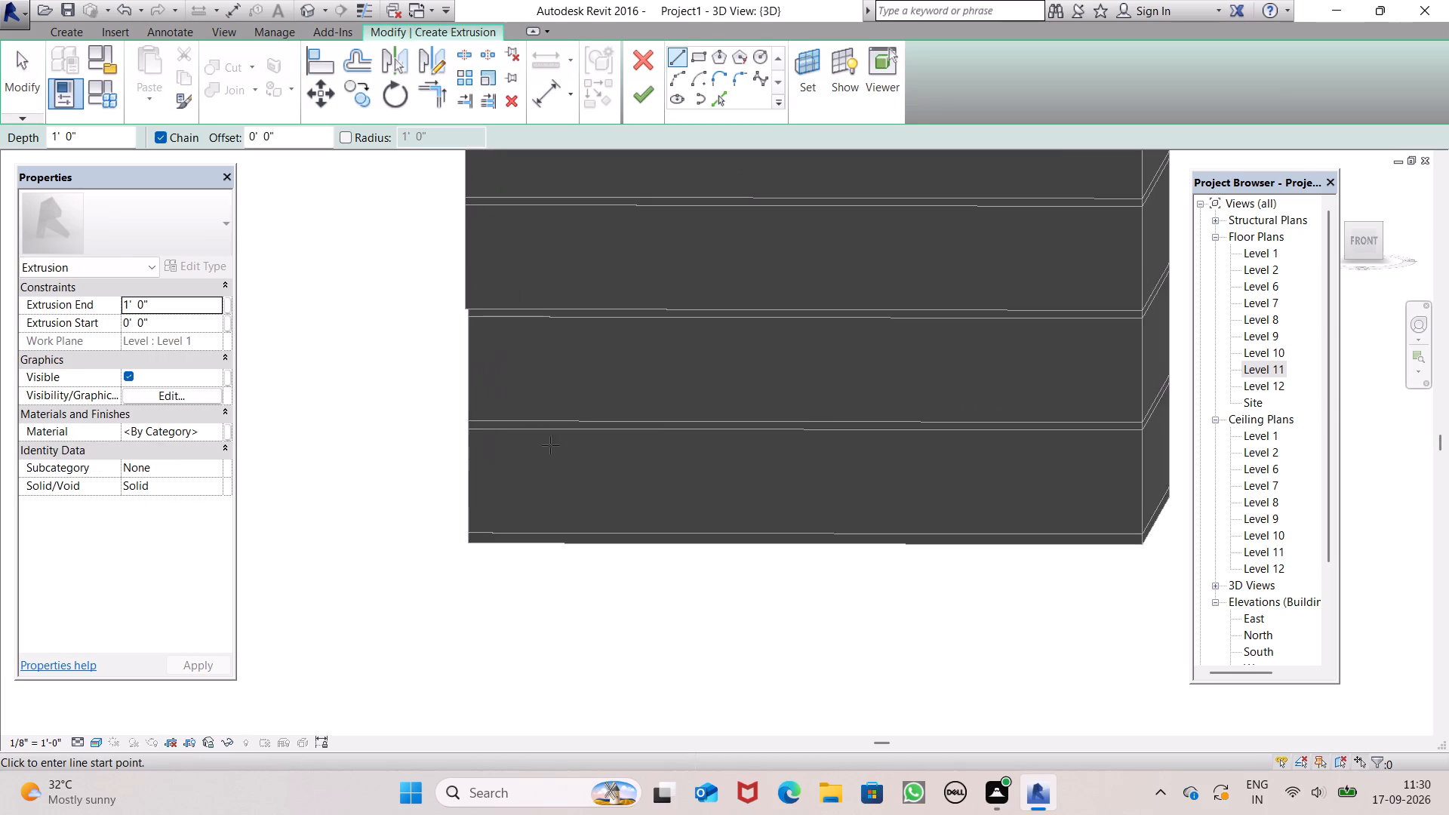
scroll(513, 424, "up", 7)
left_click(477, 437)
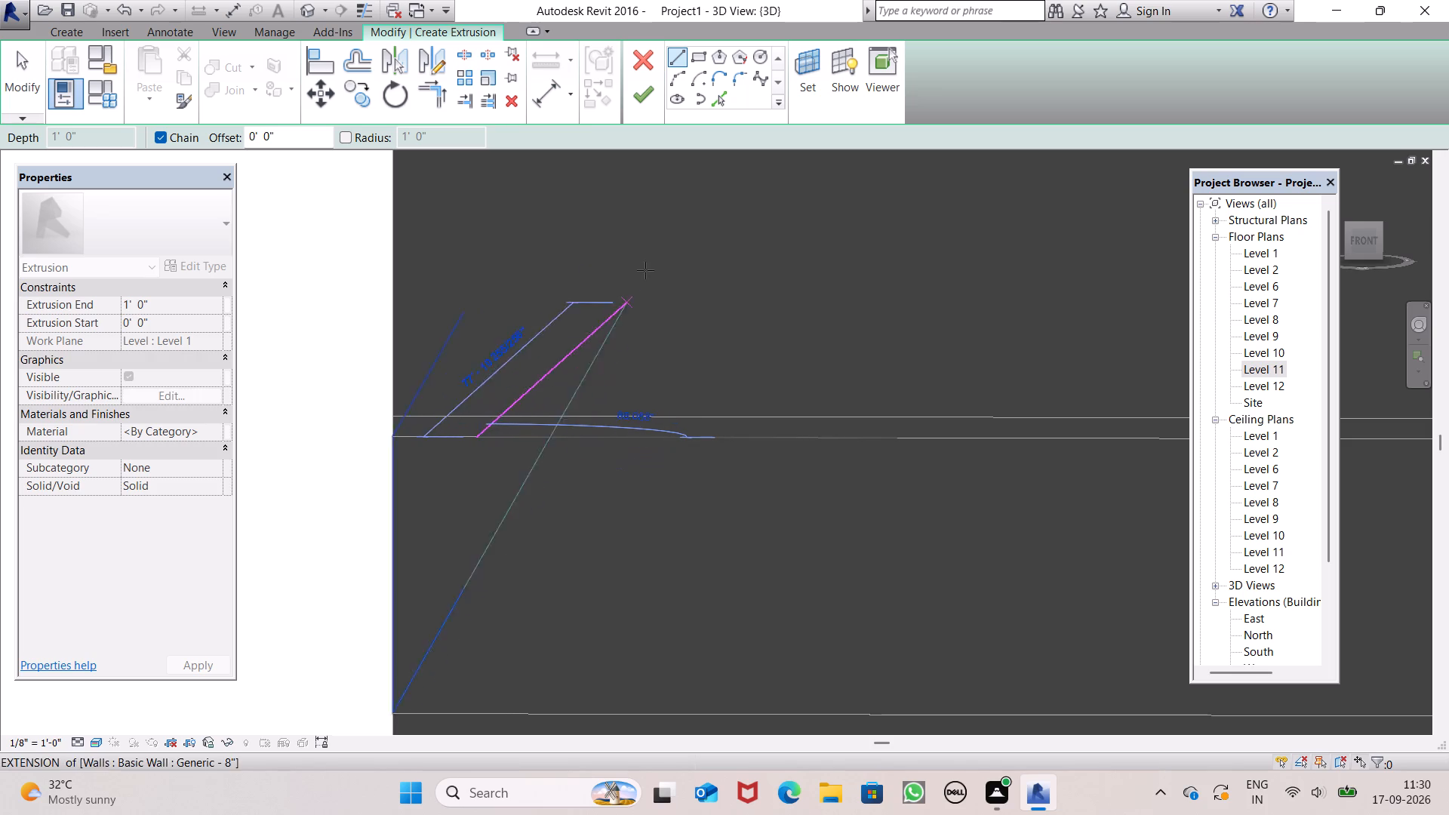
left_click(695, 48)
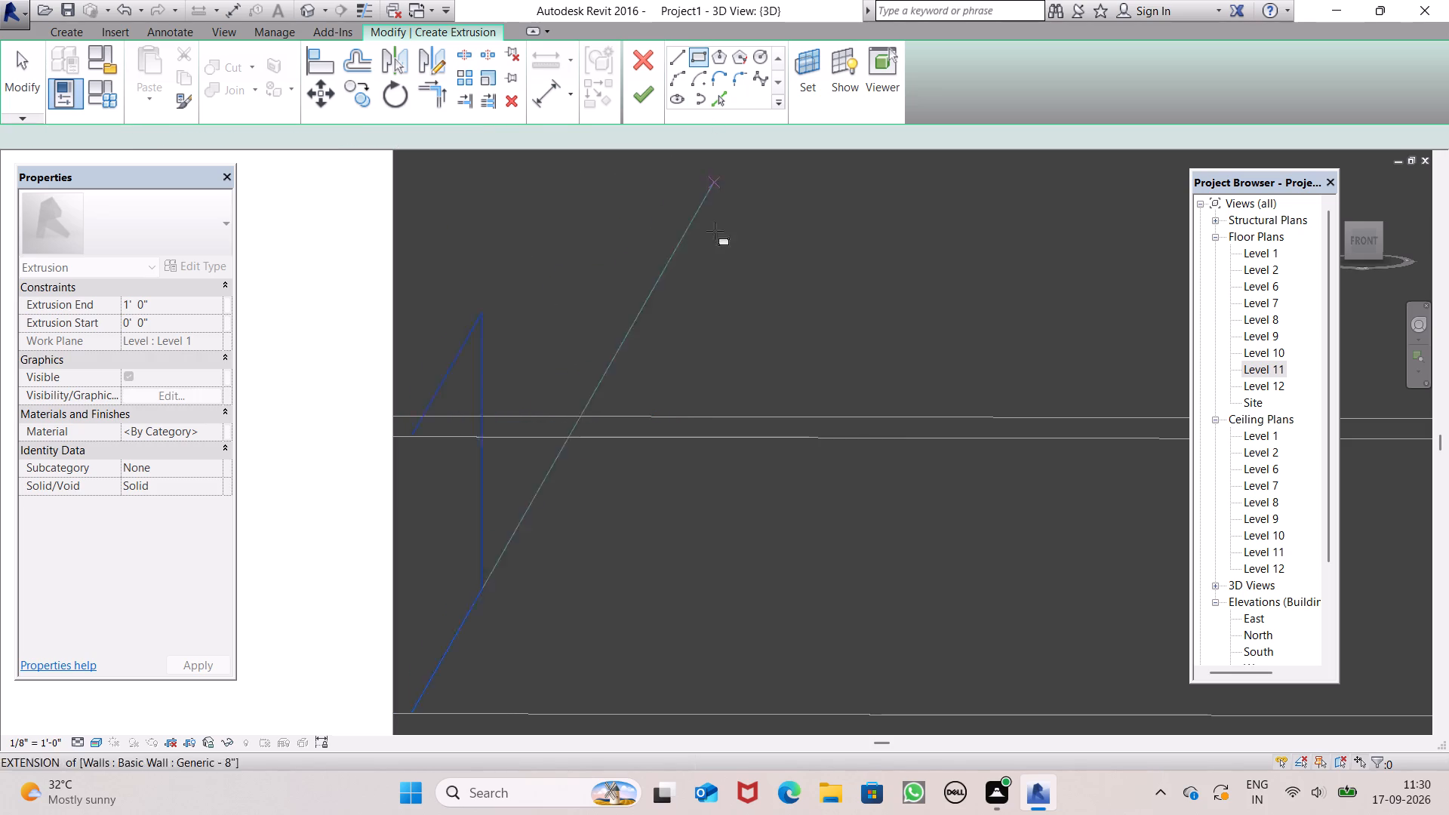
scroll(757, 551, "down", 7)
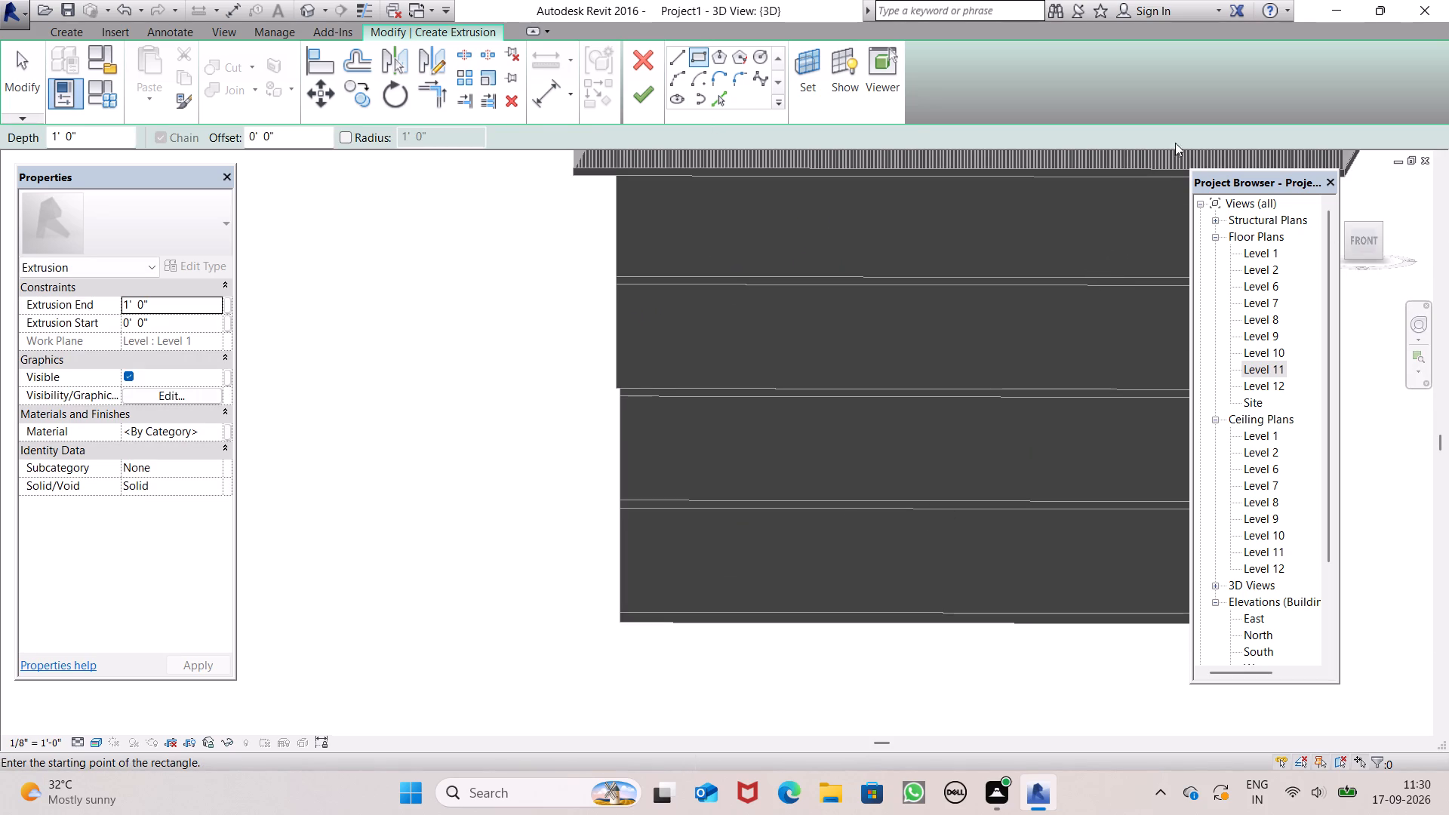
Examine the Level 6 floor plan and the storey levels in the East elevation.
double_click(1266, 292)
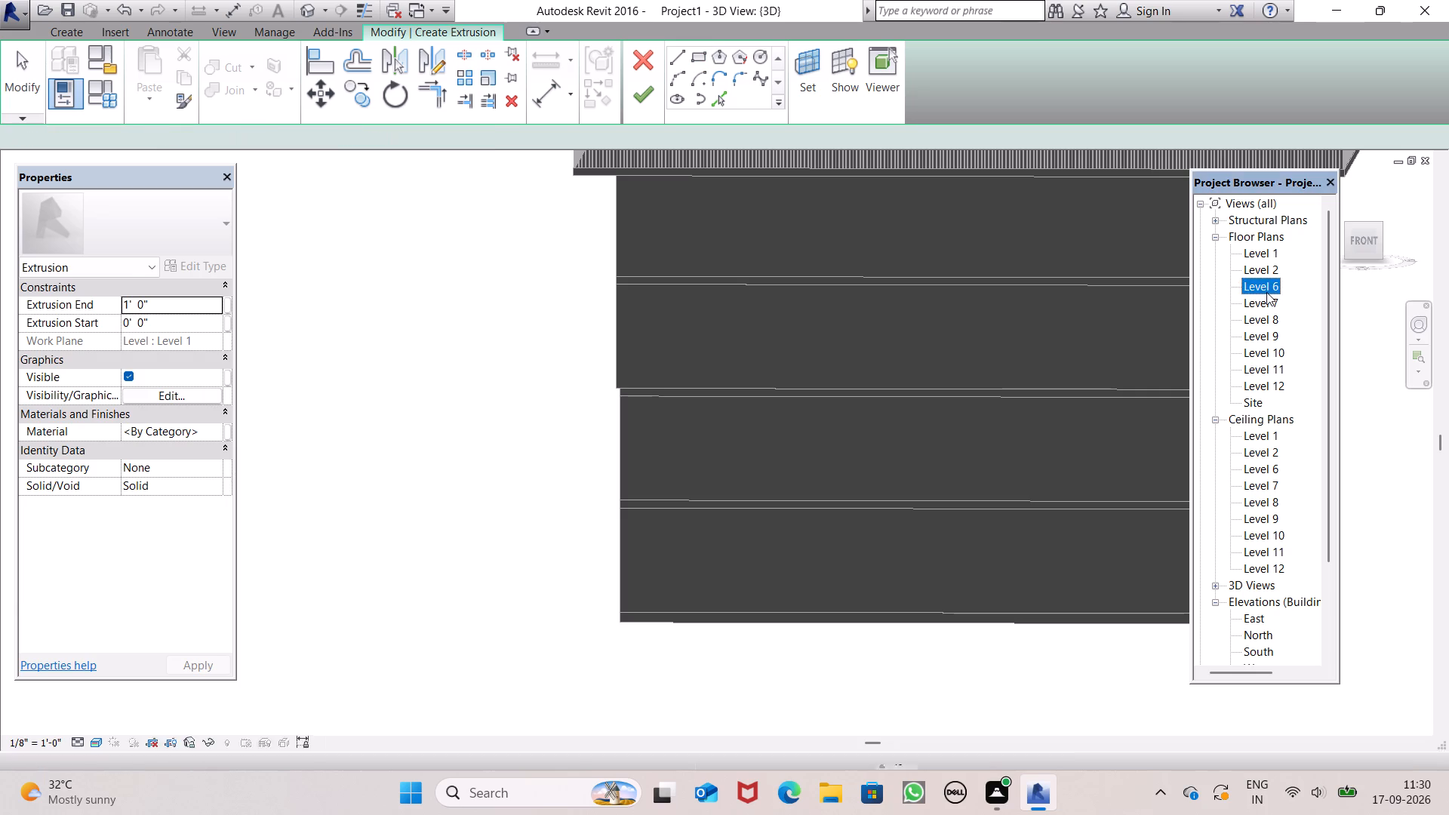
scroll(632, 609, "up", 6)
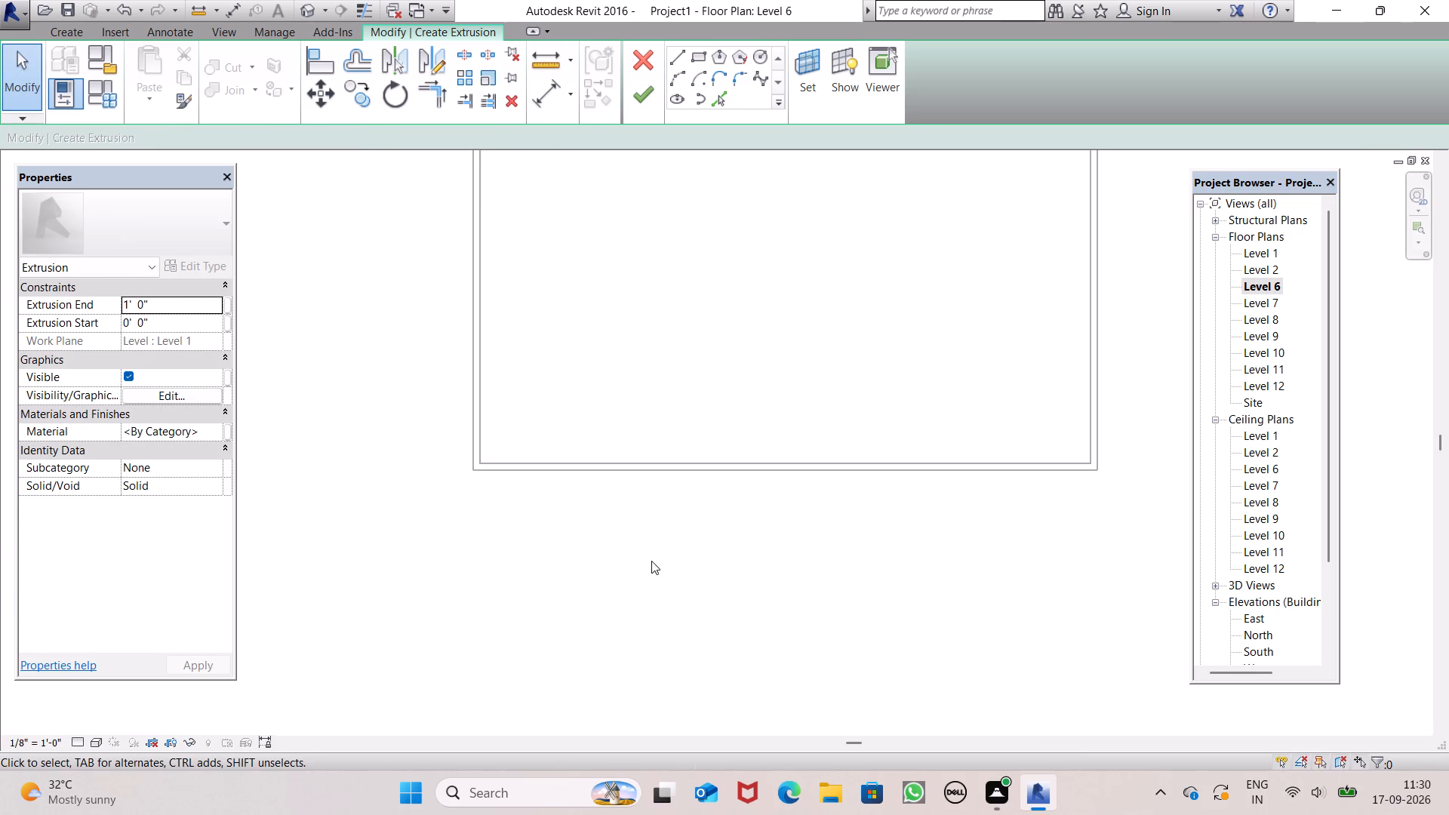
scroll(402, 398, "up", 3)
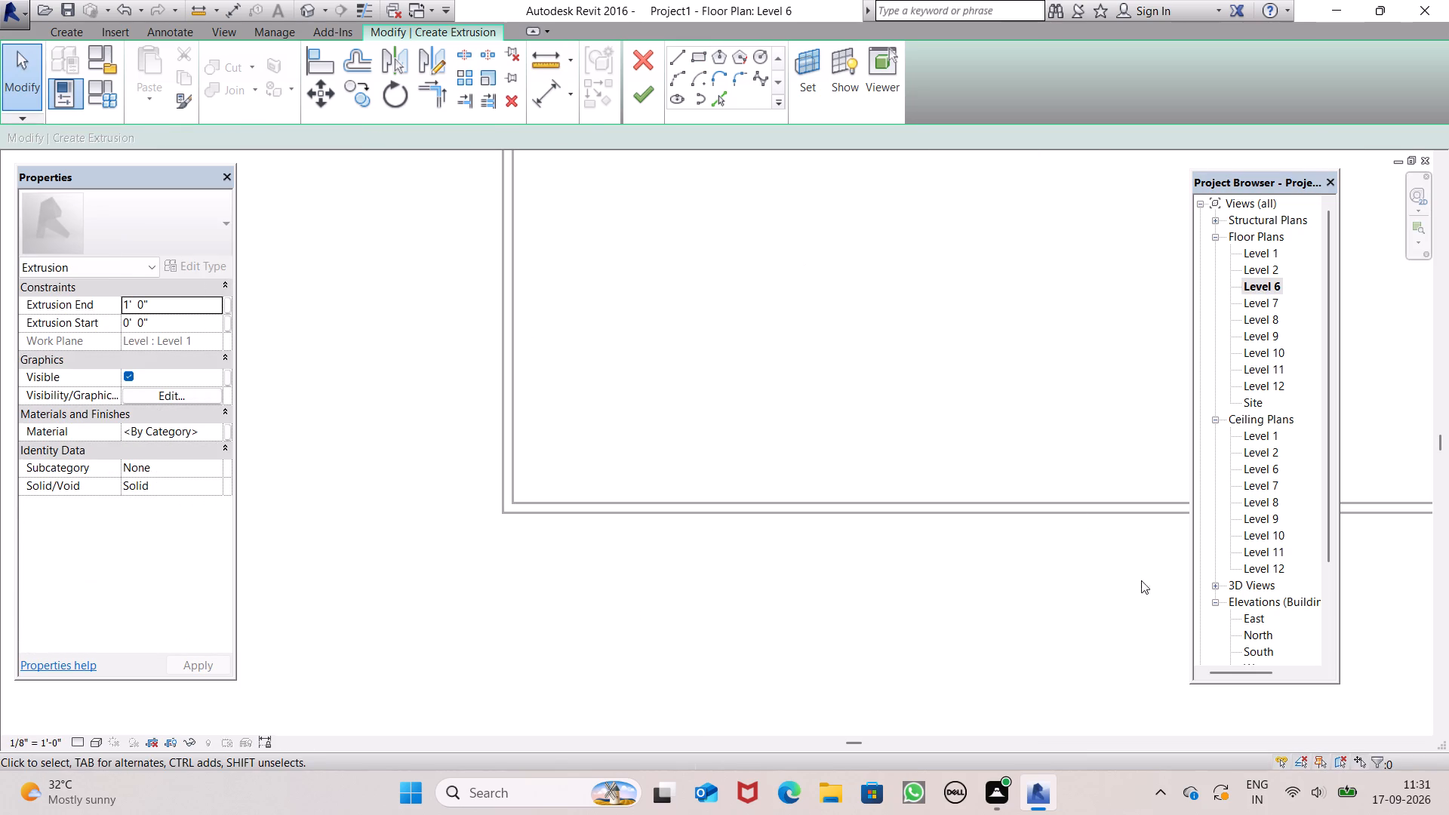
double_click(1254, 615)
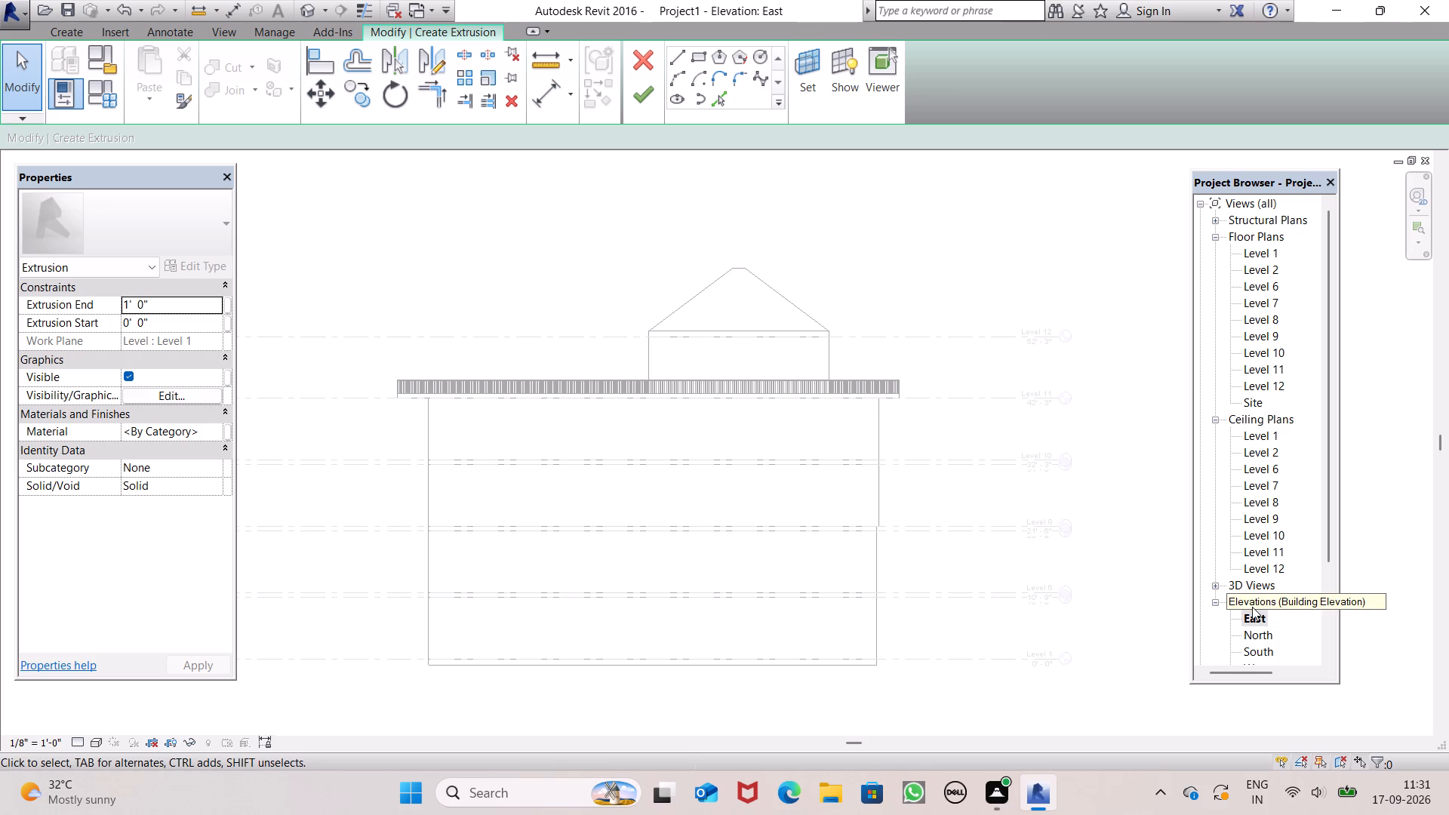
scroll(1055, 549, "up", 9)
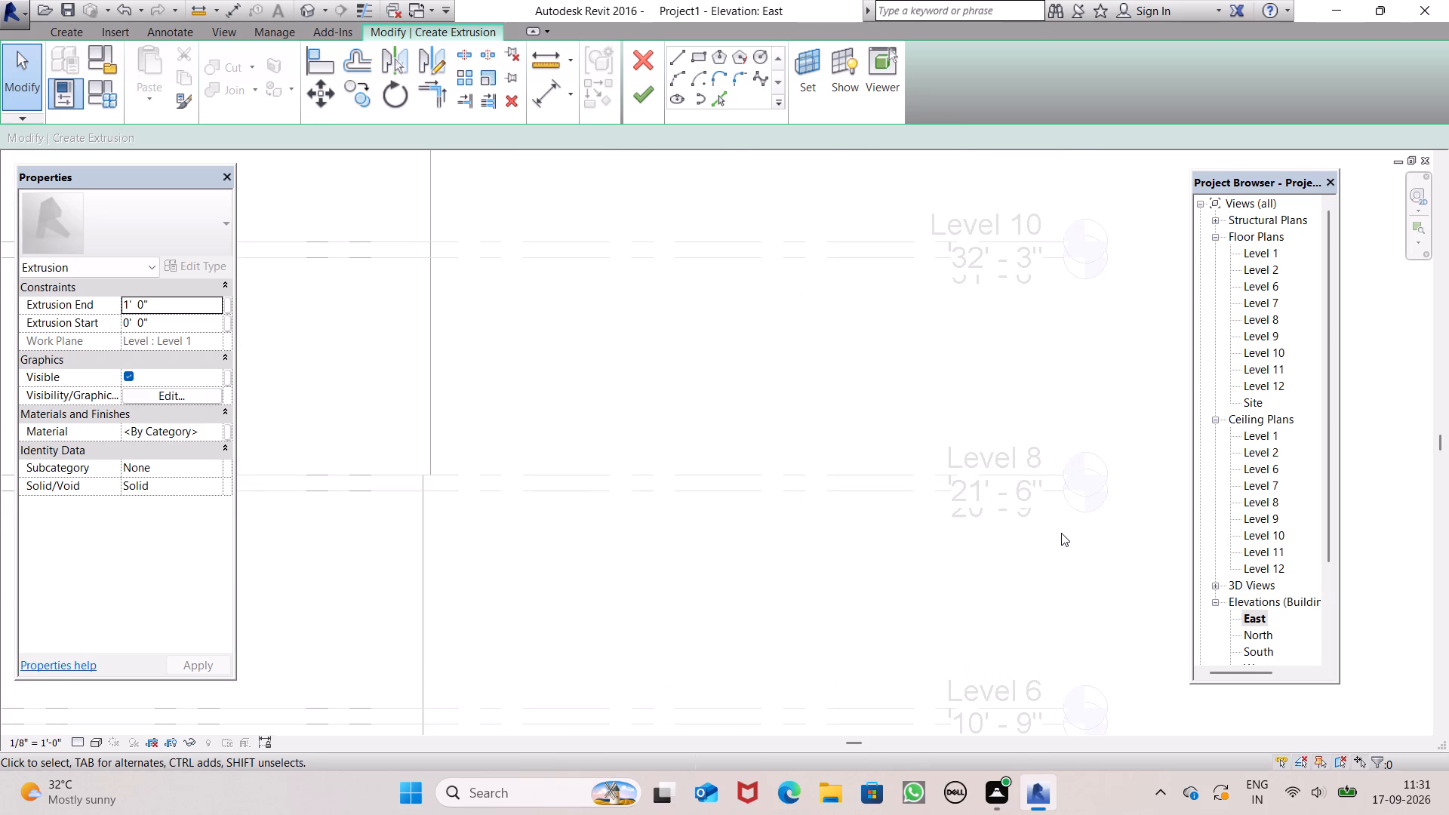
scroll(1042, 491, "down", 7)
scroll(1075, 585, "up", 6)
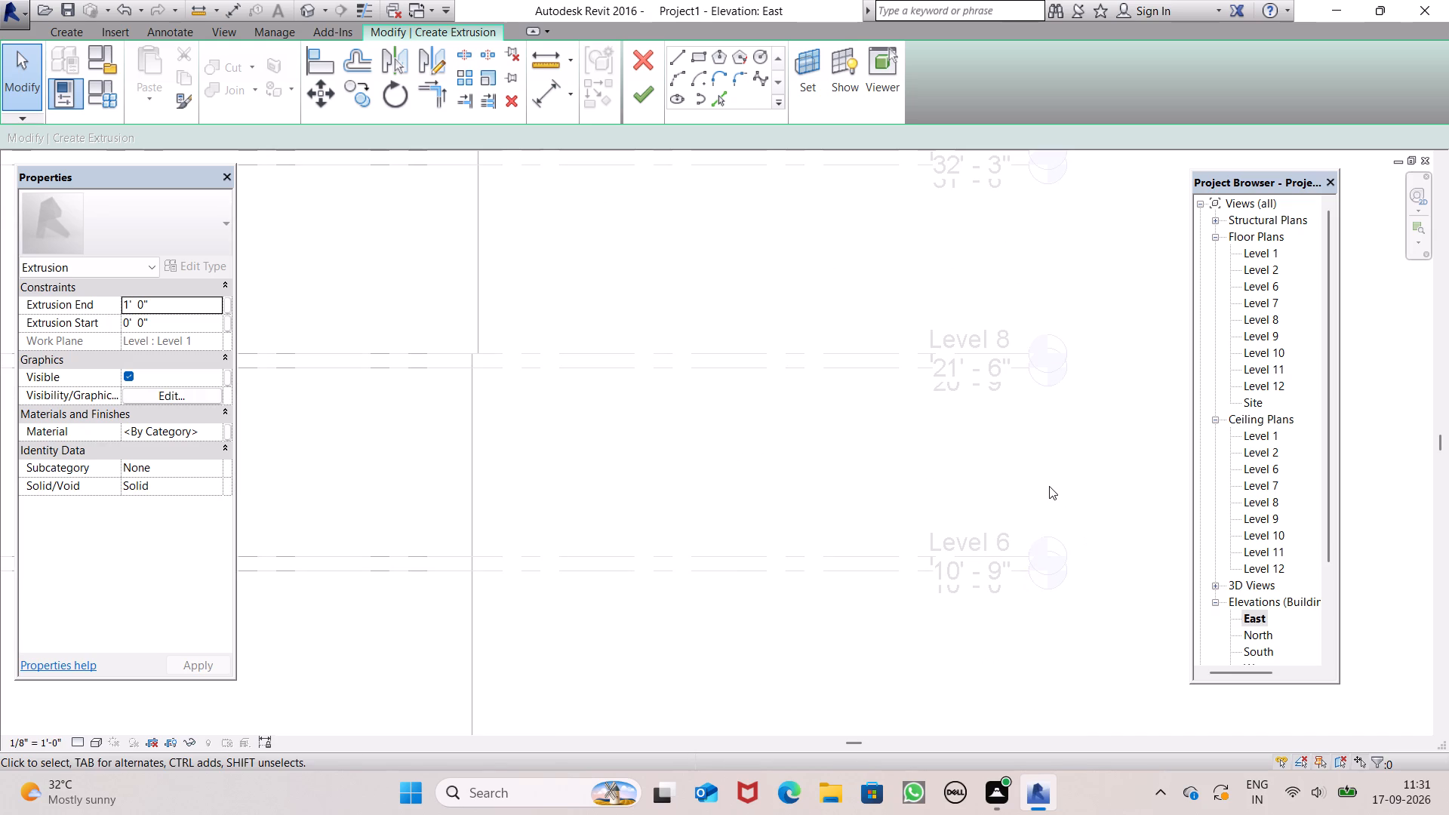
scroll(1049, 486, "down", 4)
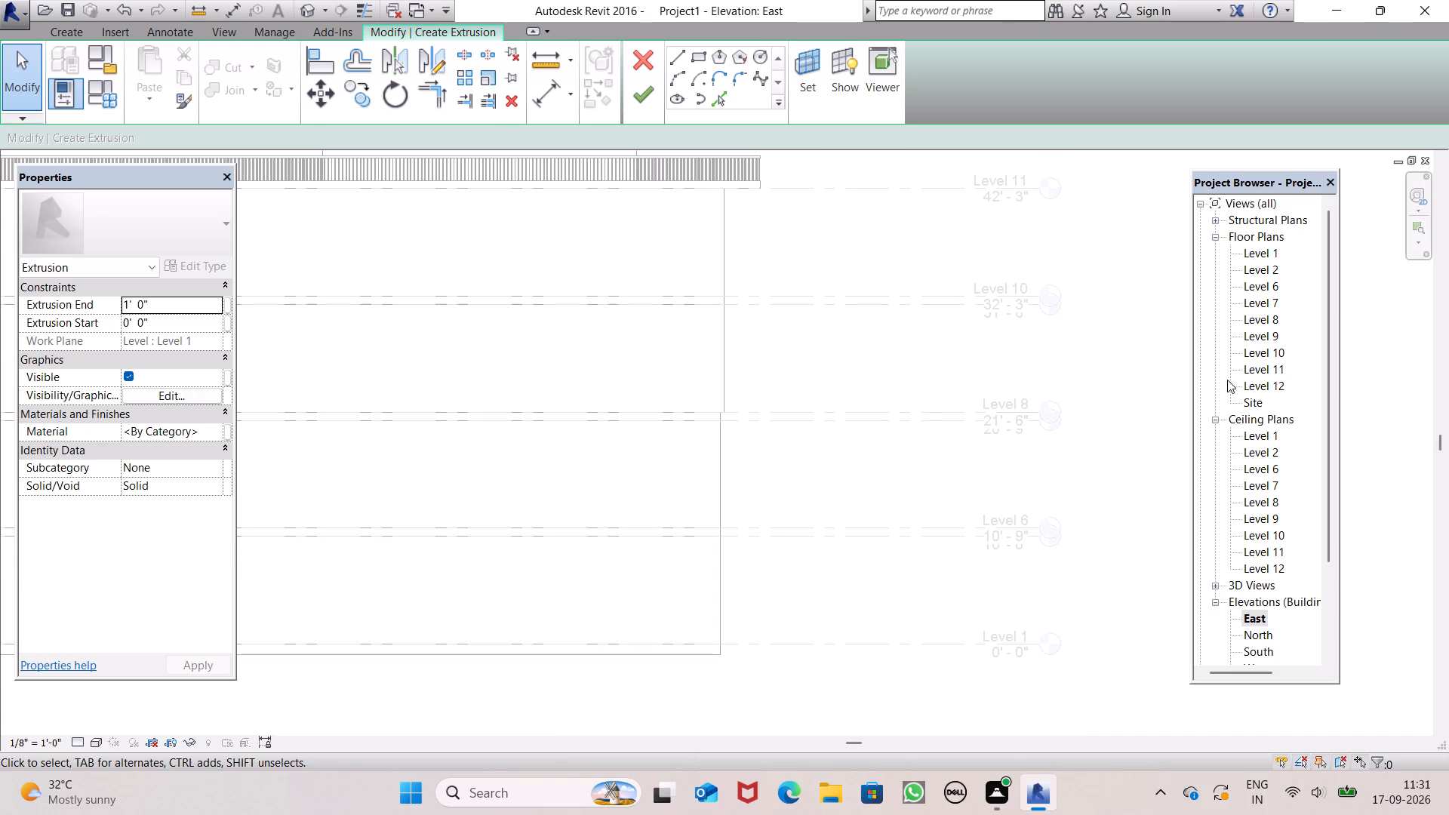
scroll(1181, 392, "down", 10)
scroll(1117, 343, "up", 6)
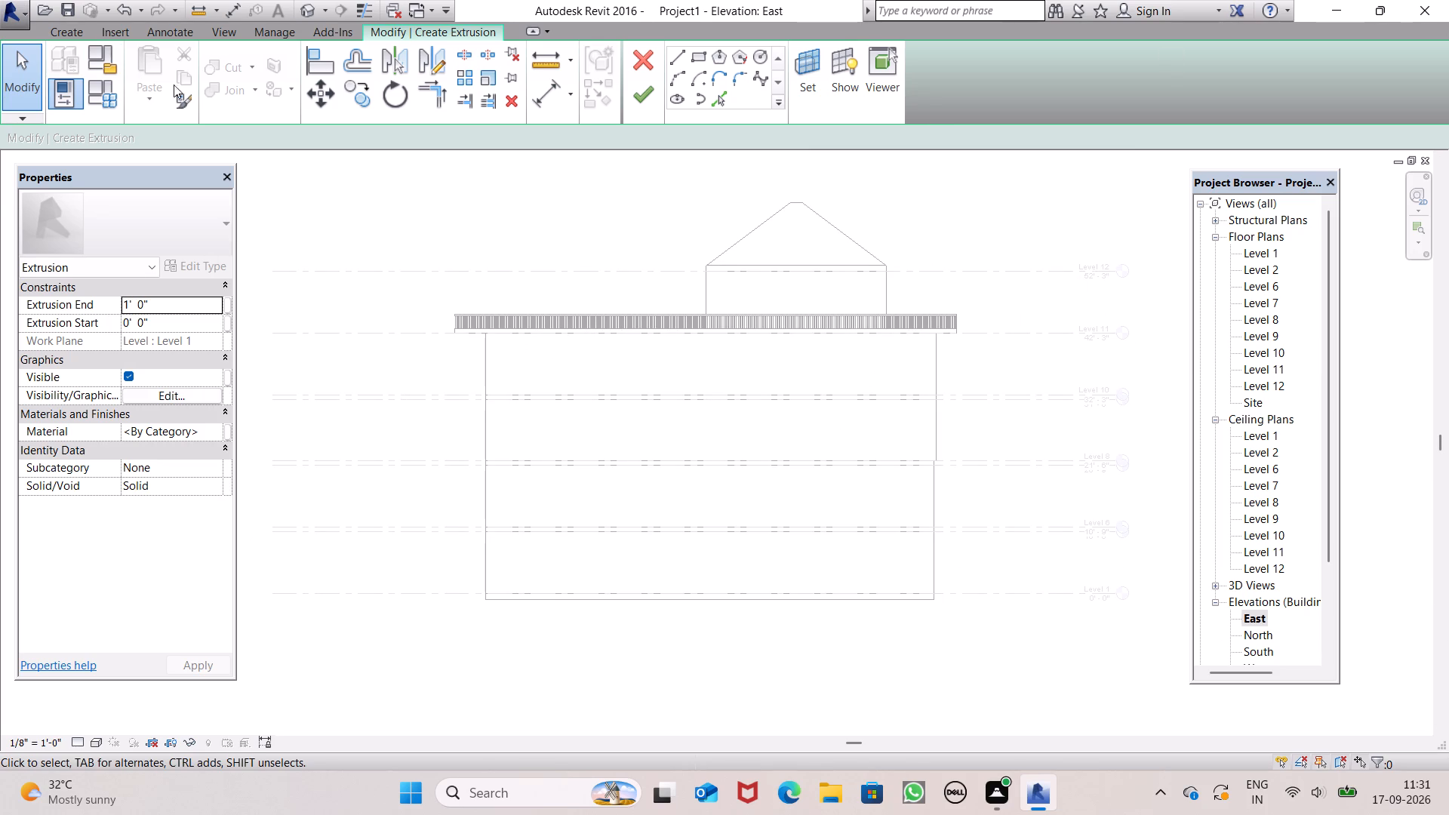
On the Level 6 floor plan, sketch a rectangle about 2'-4" by 2'-2" against the south wall's outer face near the southwest corner, and finish the extrusion.
double_click(1274, 292)
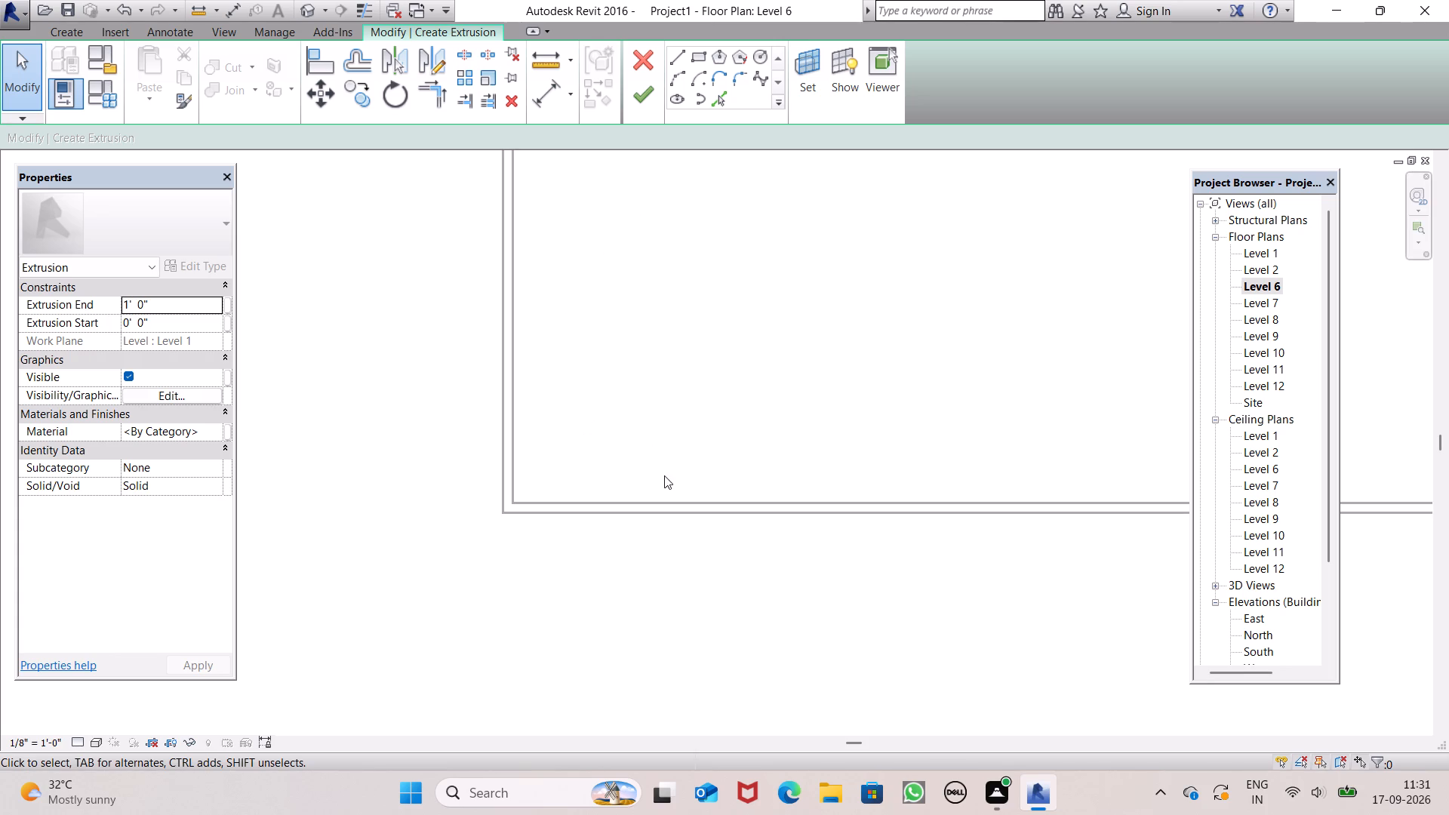
scroll(660, 484, "down", 10)
scroll(721, 452, "down", 7)
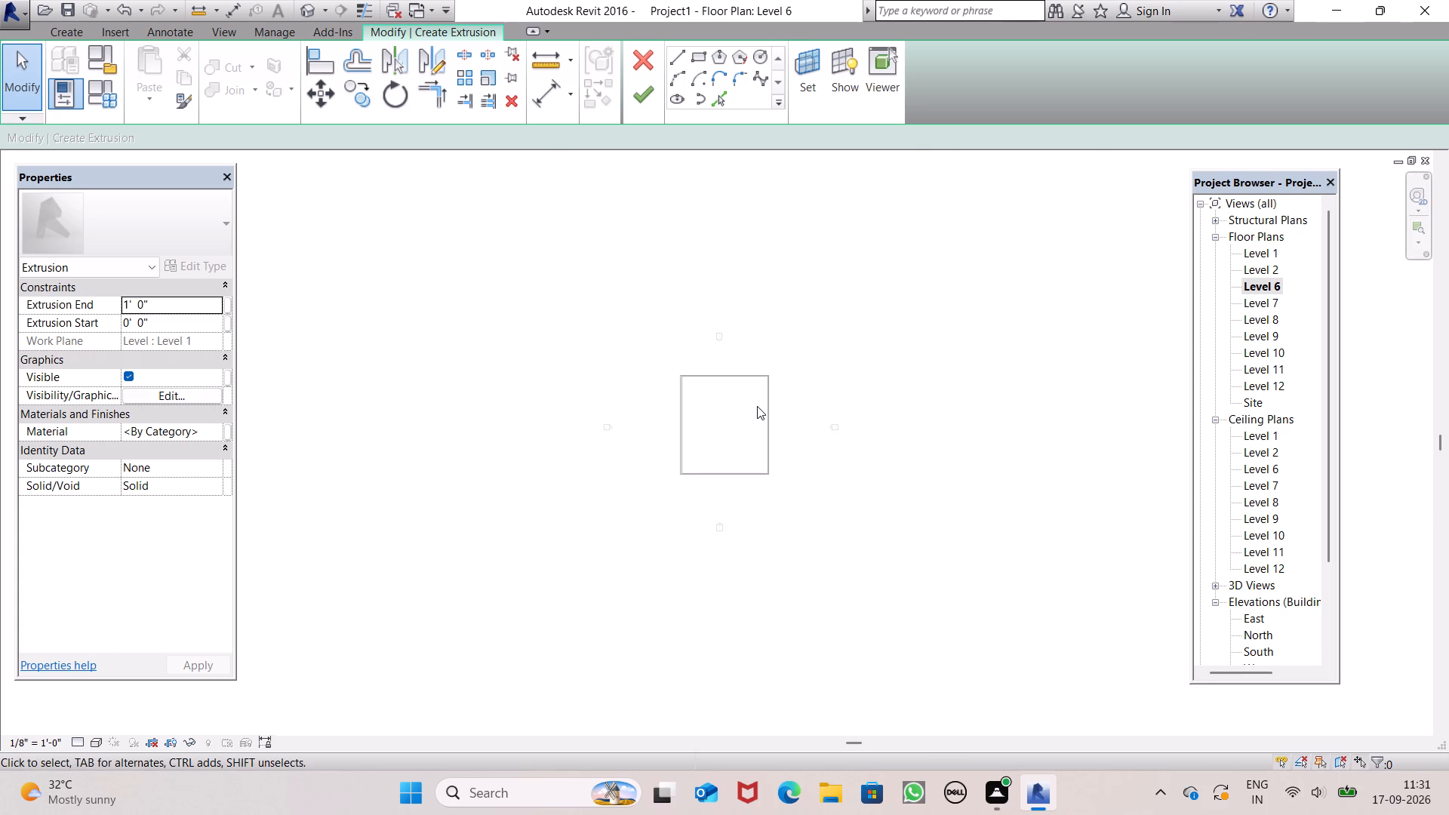
scroll(757, 399, "up", 6)
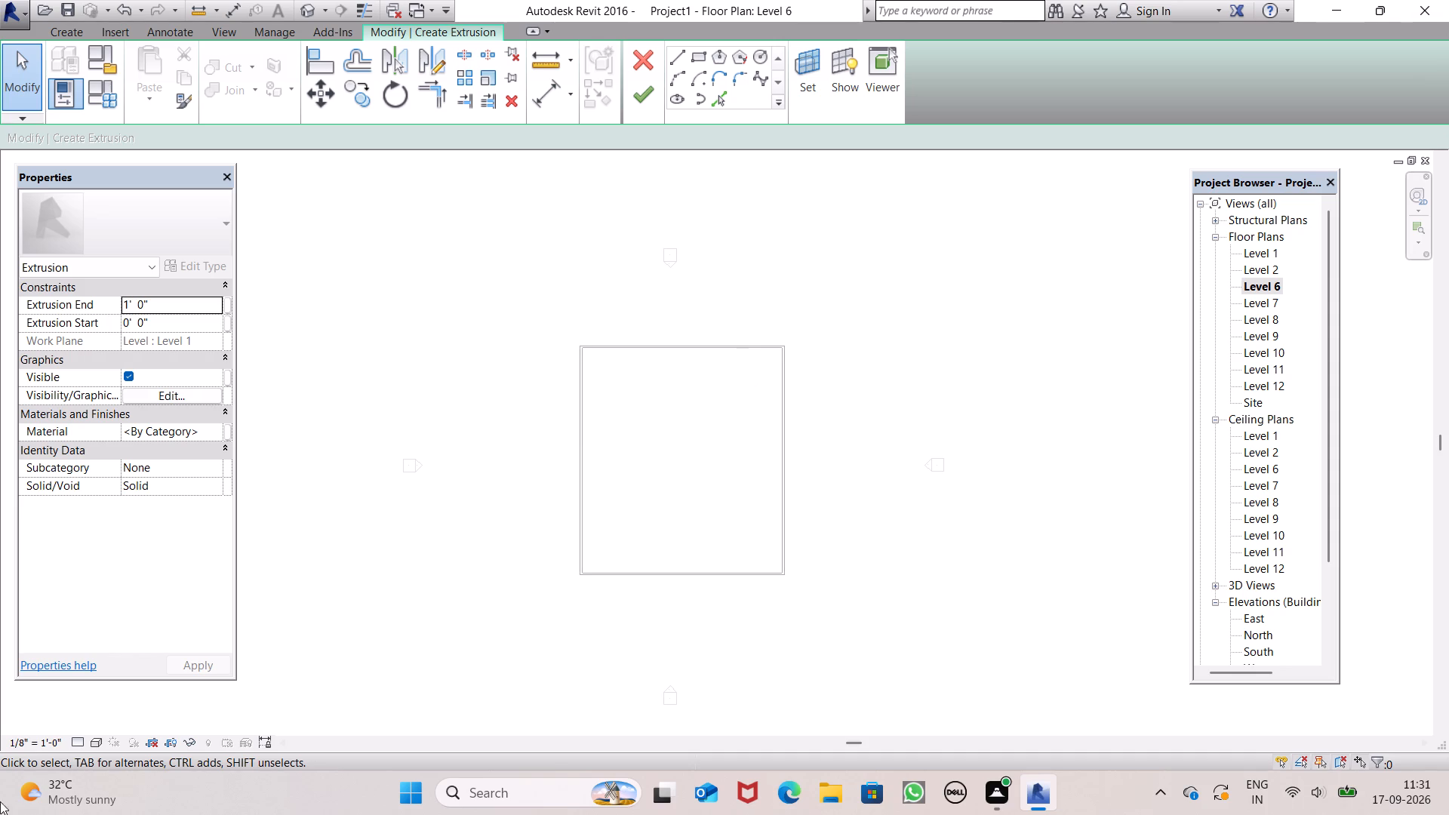
left_click(697, 54)
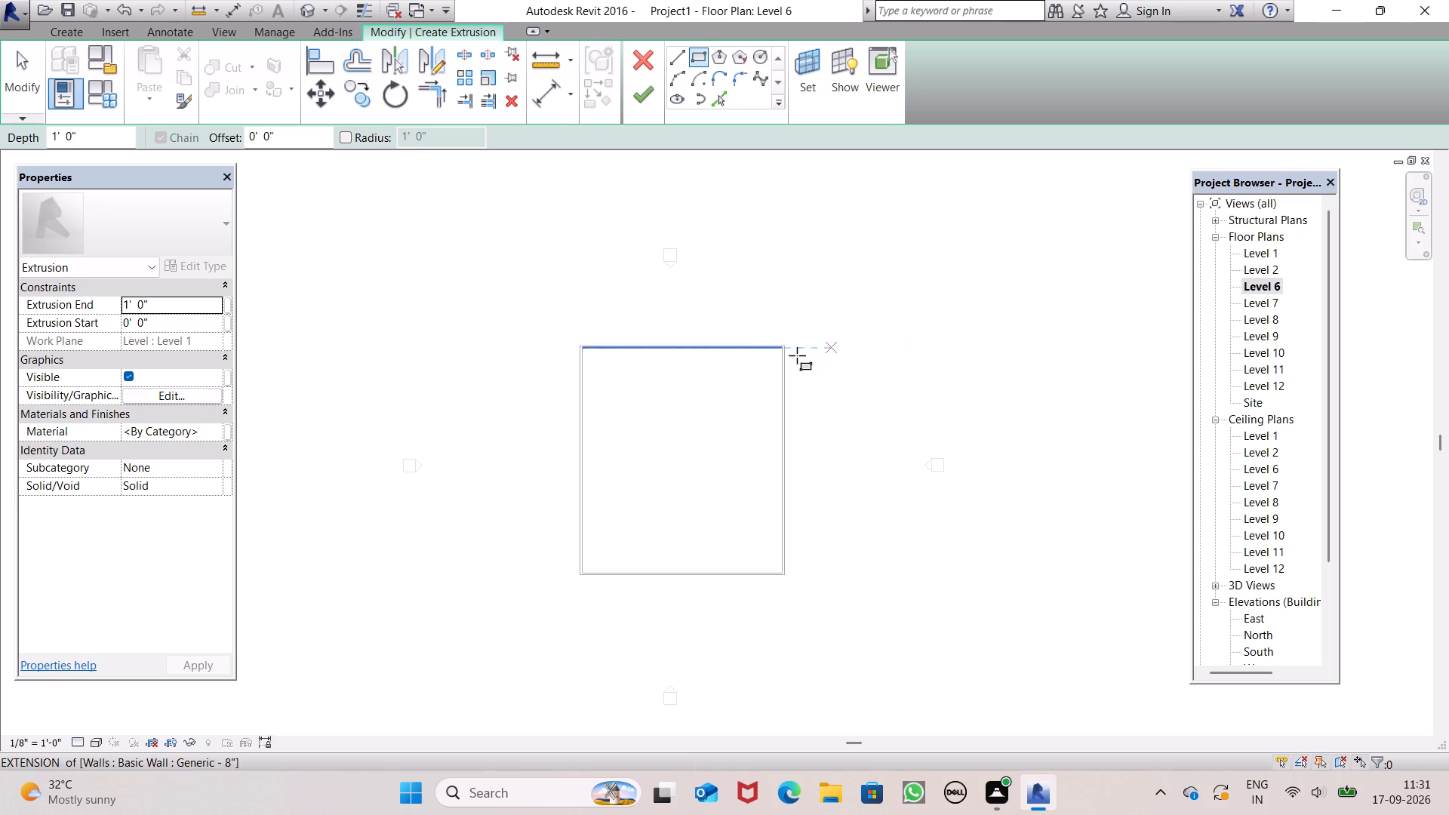
scroll(550, 612, "up", 1)
scroll(821, 641, "up", 6)
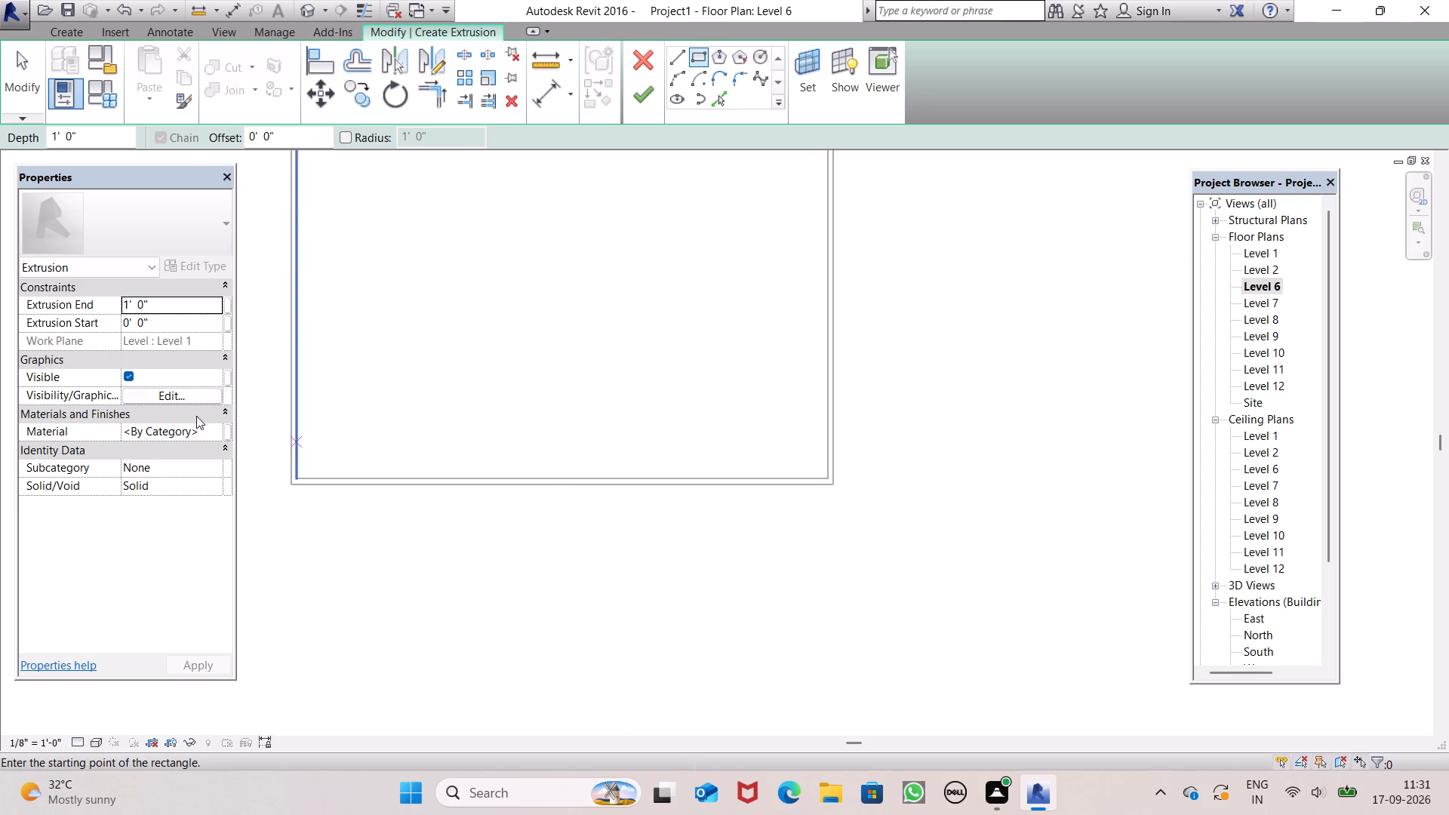
scroll(220, 422, "up", 8)
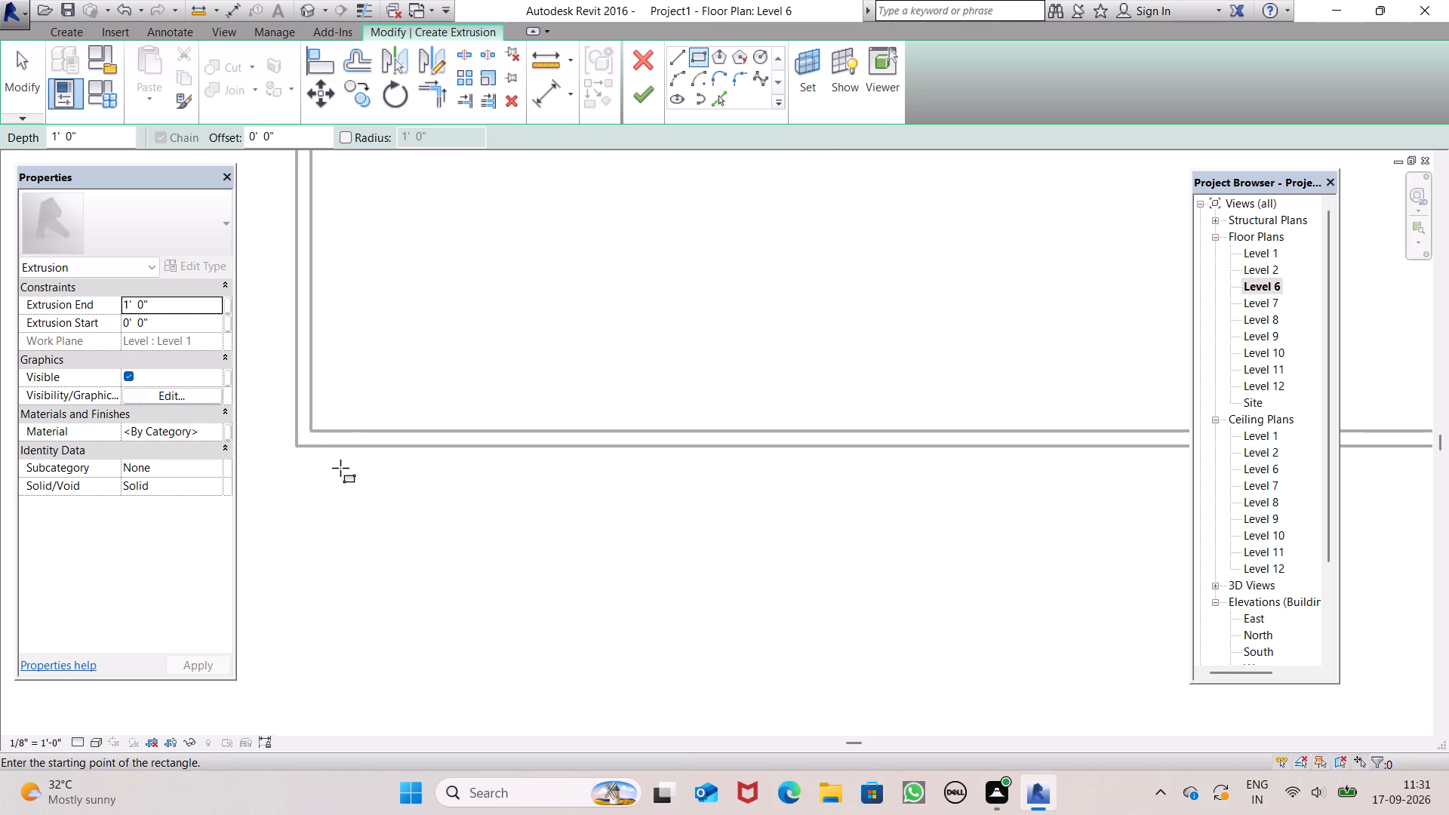
scroll(282, 453, "up", 5)
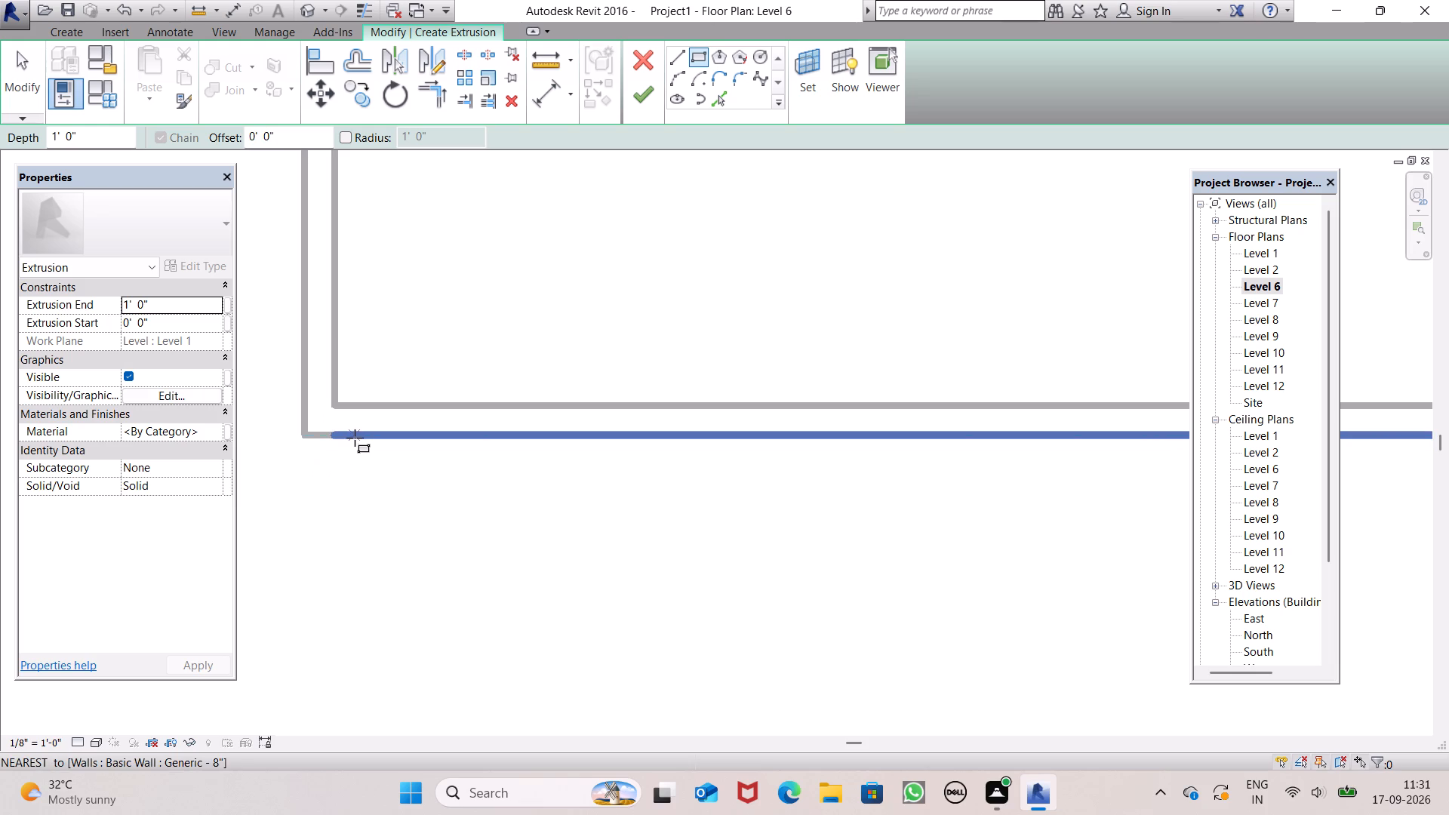
left_click(358, 439)
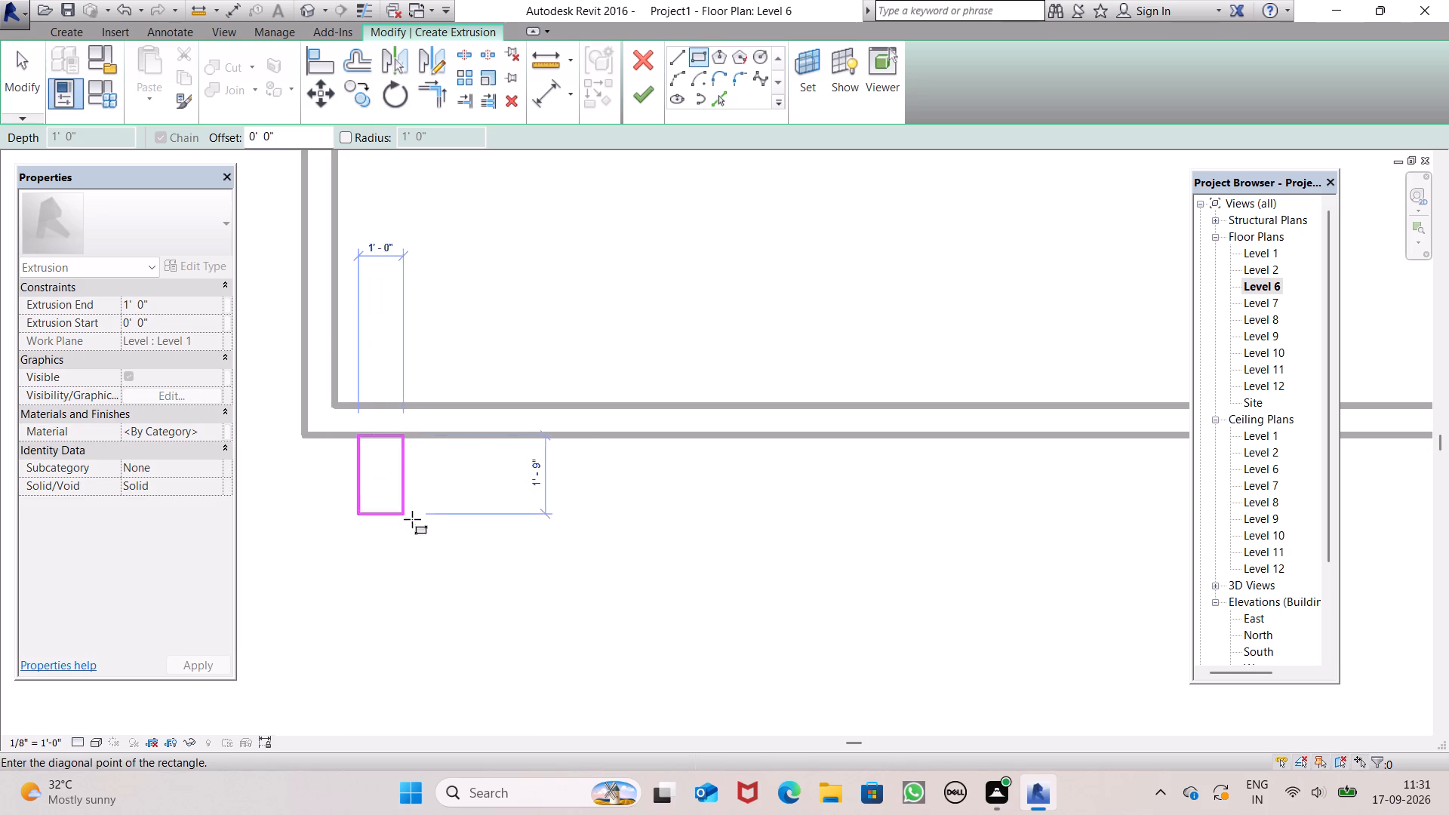
left_click(463, 532)
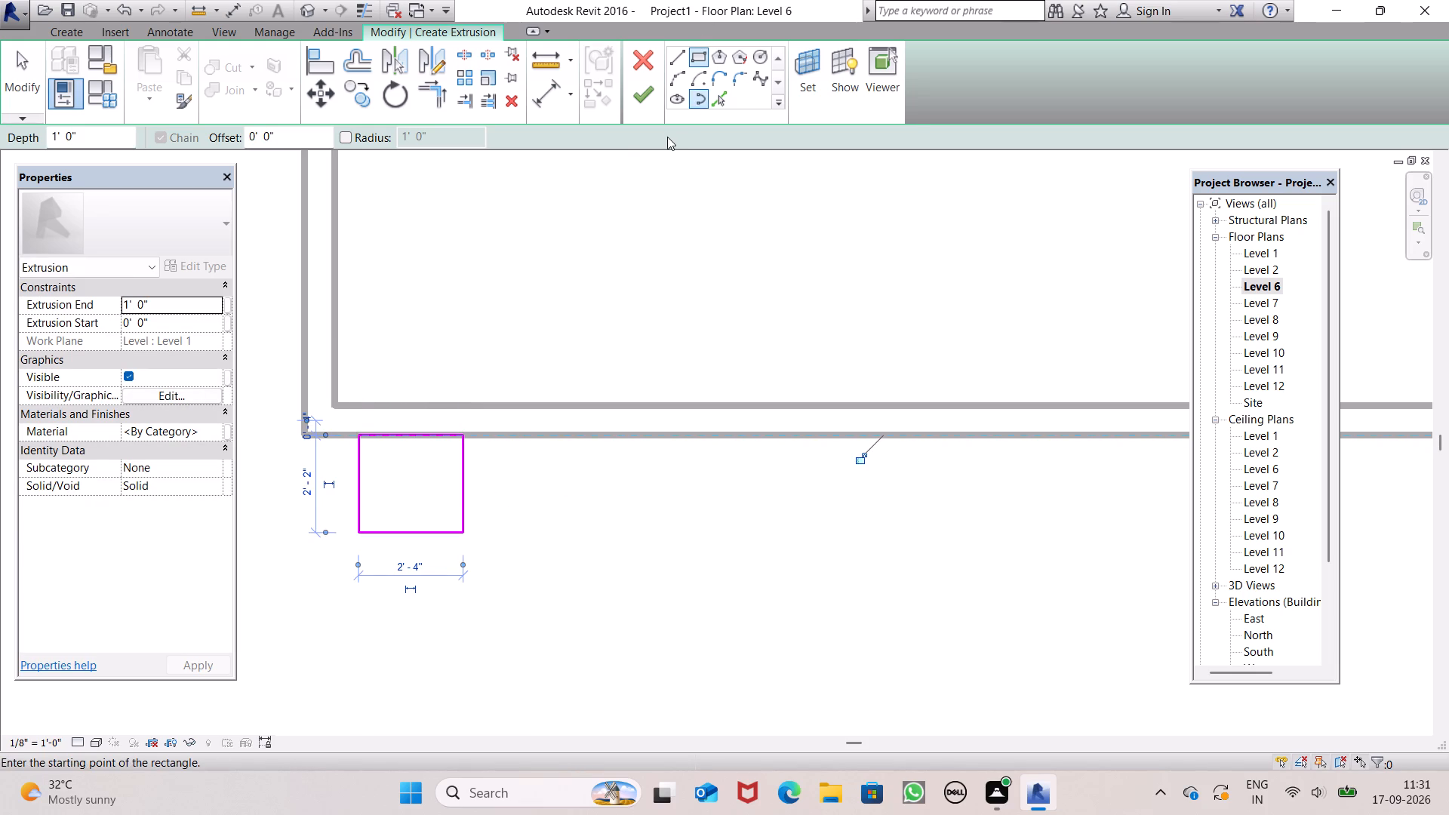
left_click(652, 104)
Deselect the extrusion and finish the in-place model.
scroll(721, 214, "down", 5)
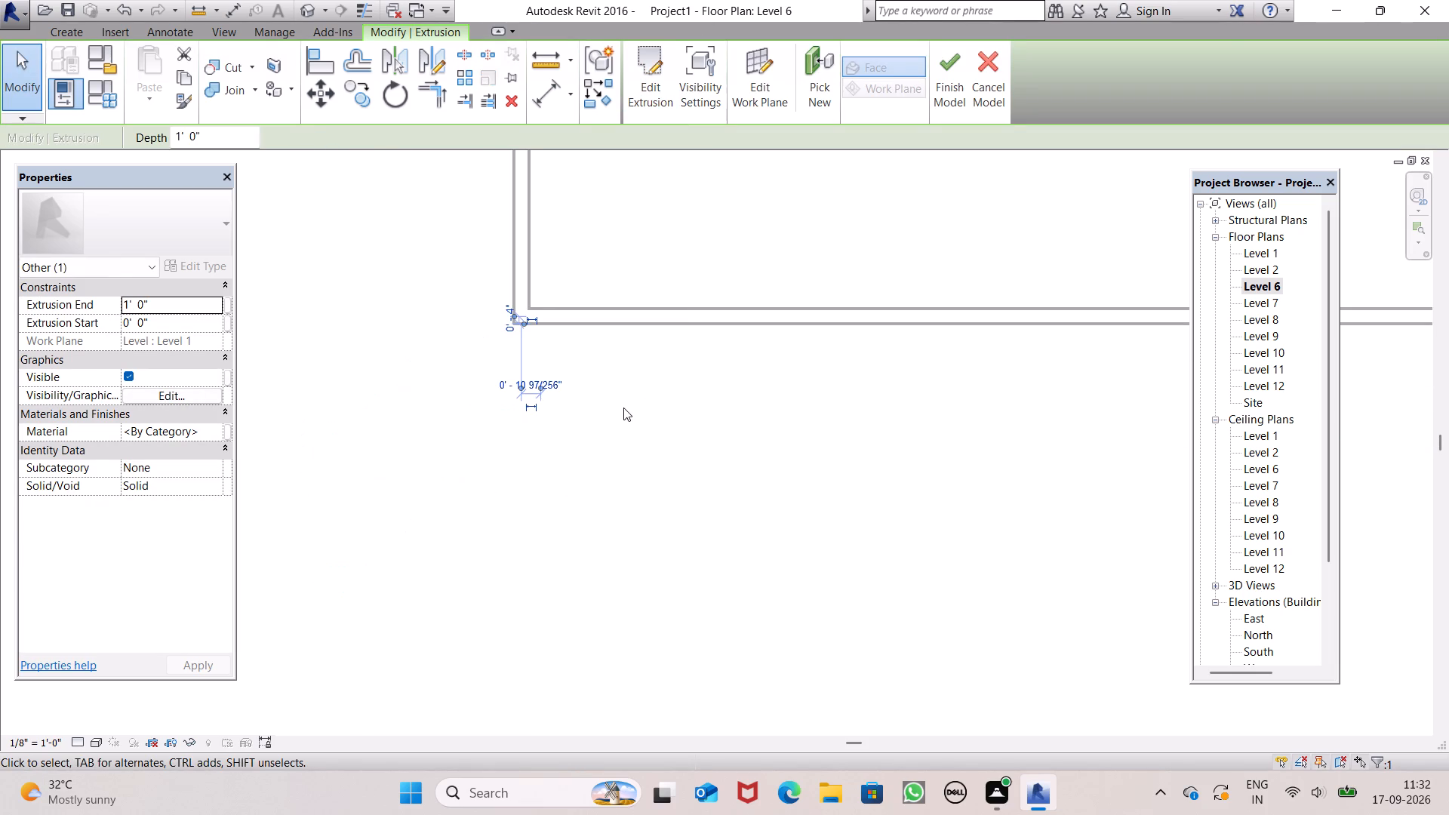
left_click(623, 407)
scroll(575, 384, "down", 6)
left_click(641, 100)
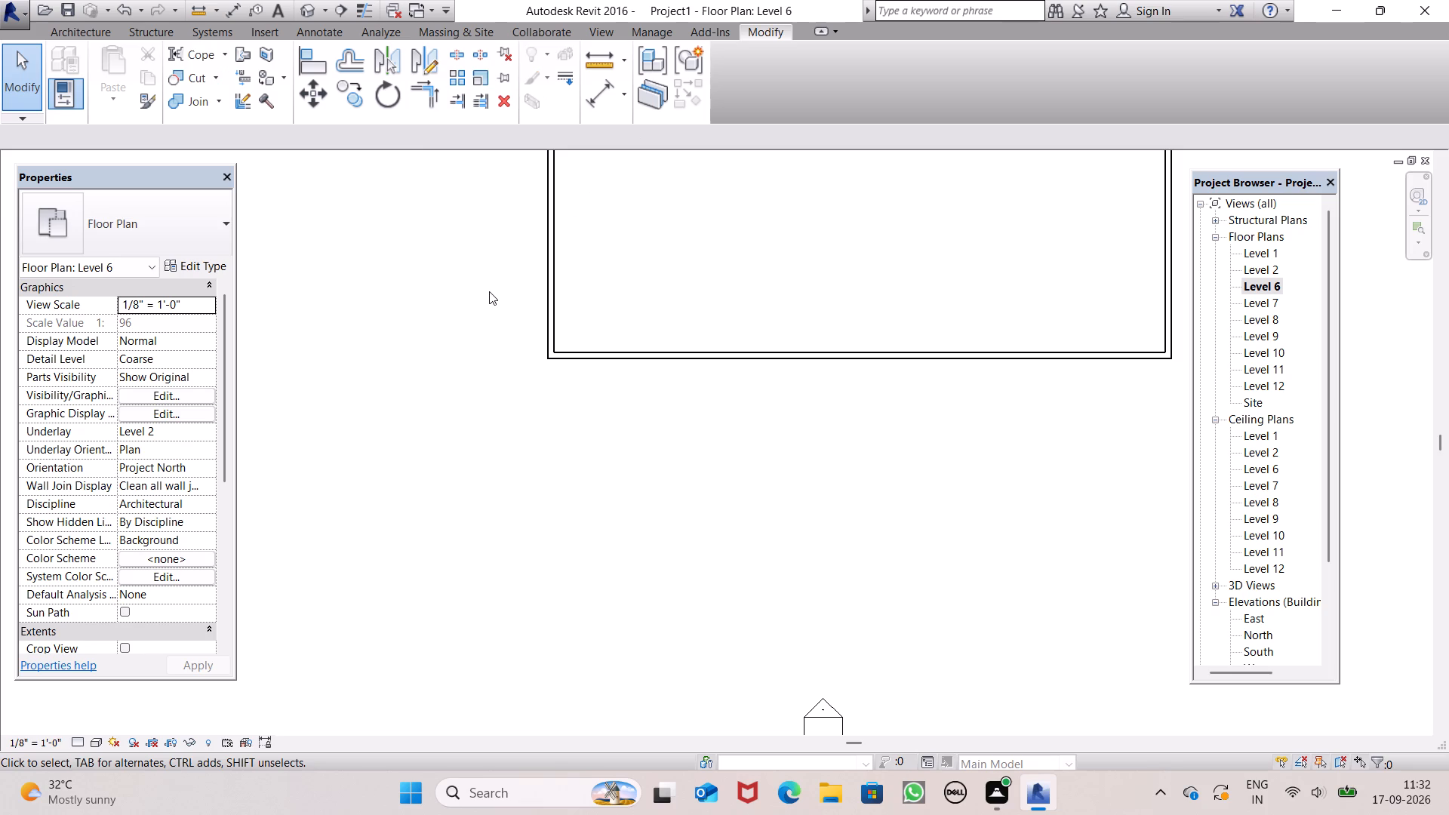
In the default 3D view, stretch the generic model's top face up from the building's base to about Level 8.
left_click(303, 0)
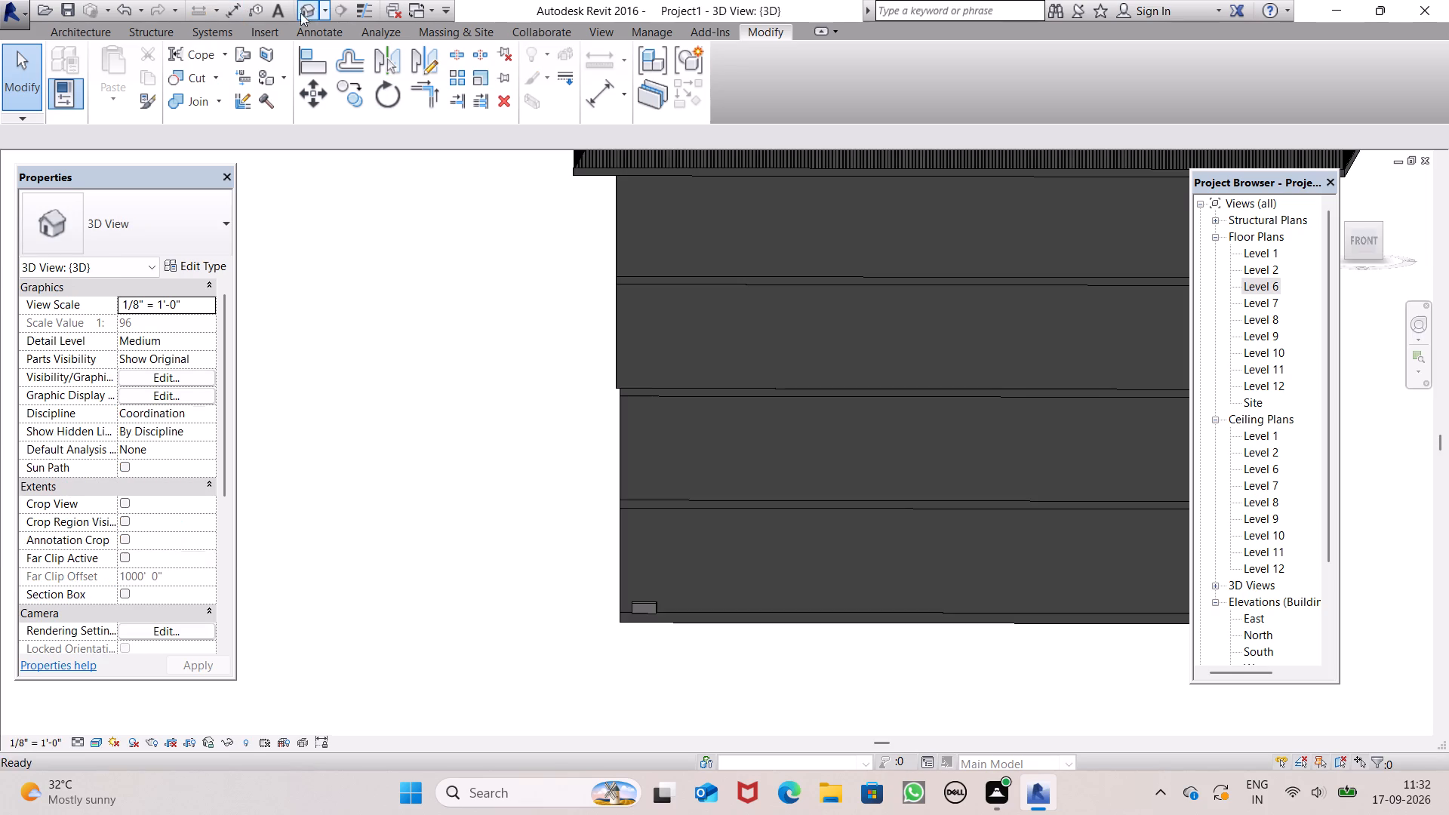
scroll(947, 592, "down", 2)
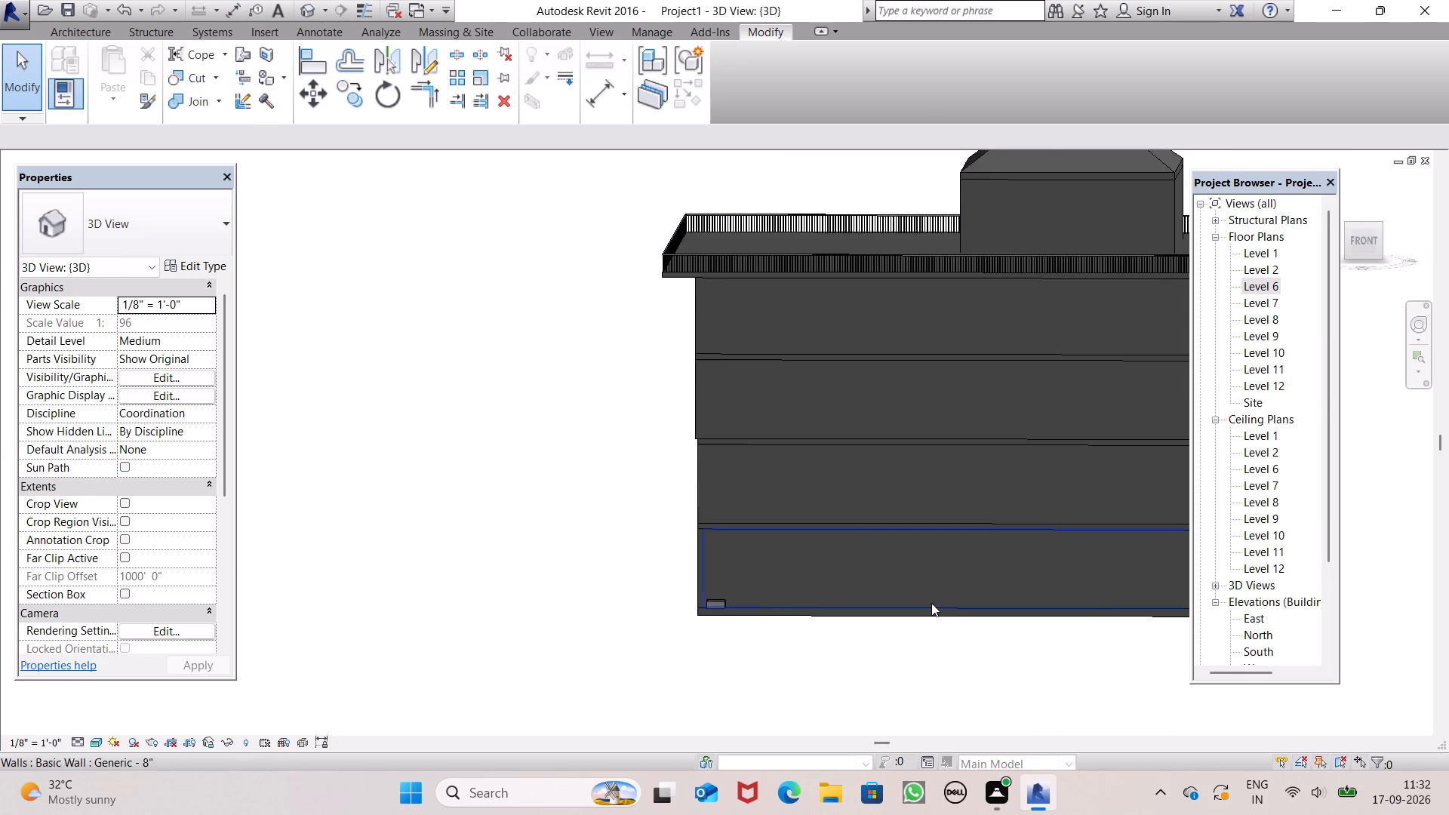
scroll(941, 598, "down", 1)
scroll(941, 524, "up", 2)
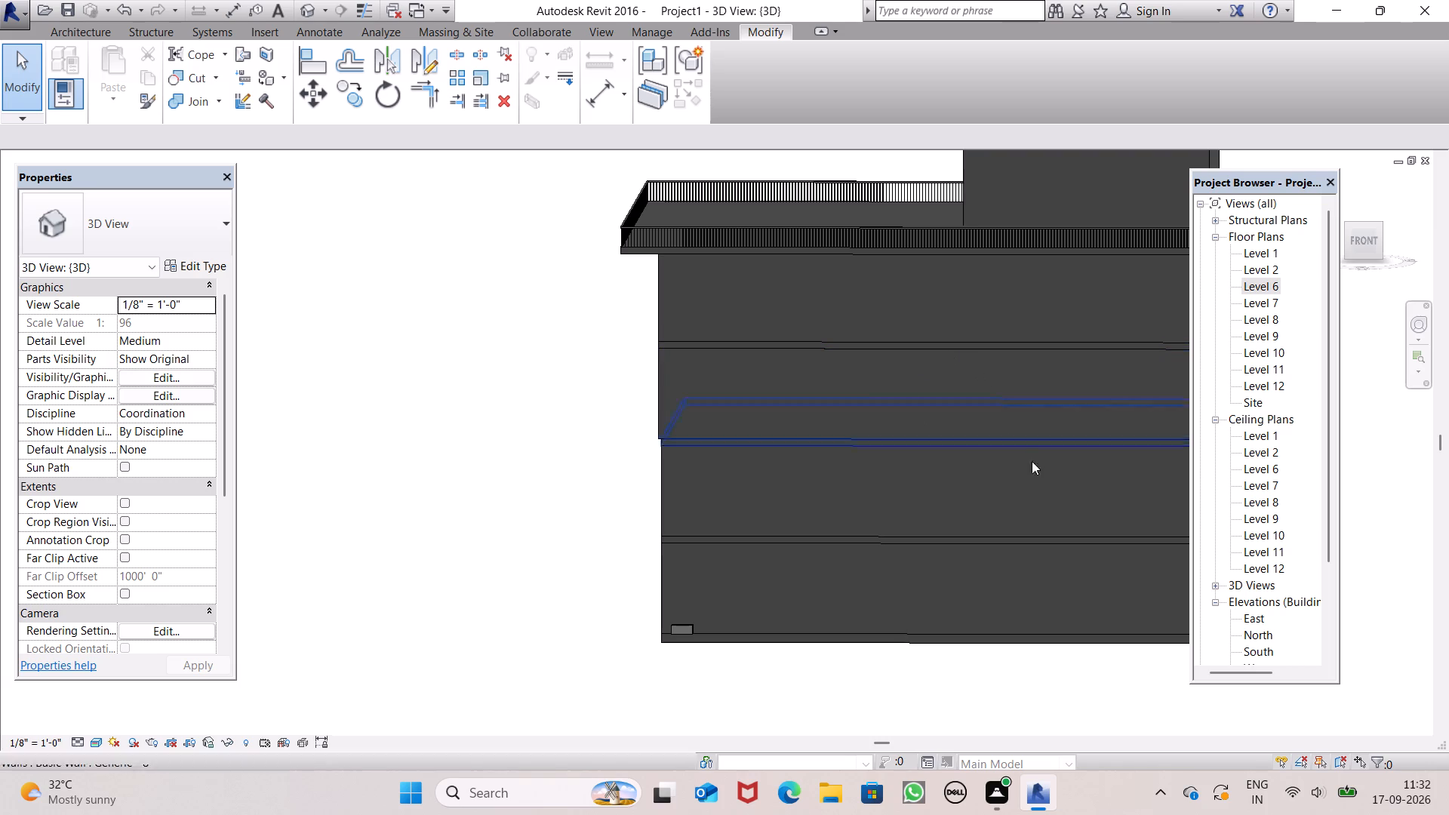
scroll(700, 595, "up", 9)
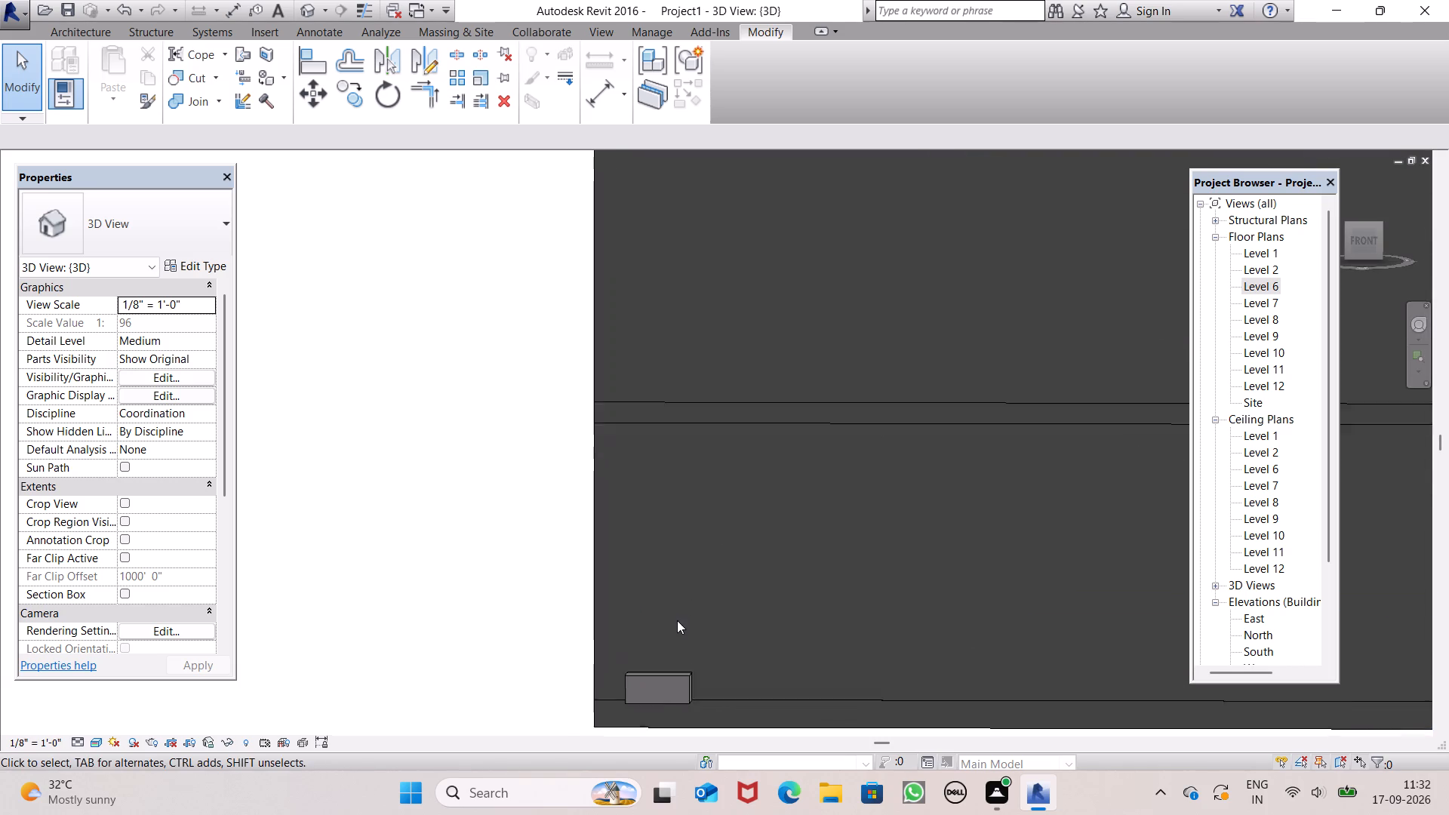
scroll(677, 620, "up", 1)
left_click(675, 691)
scroll(718, 538, "down", 5)
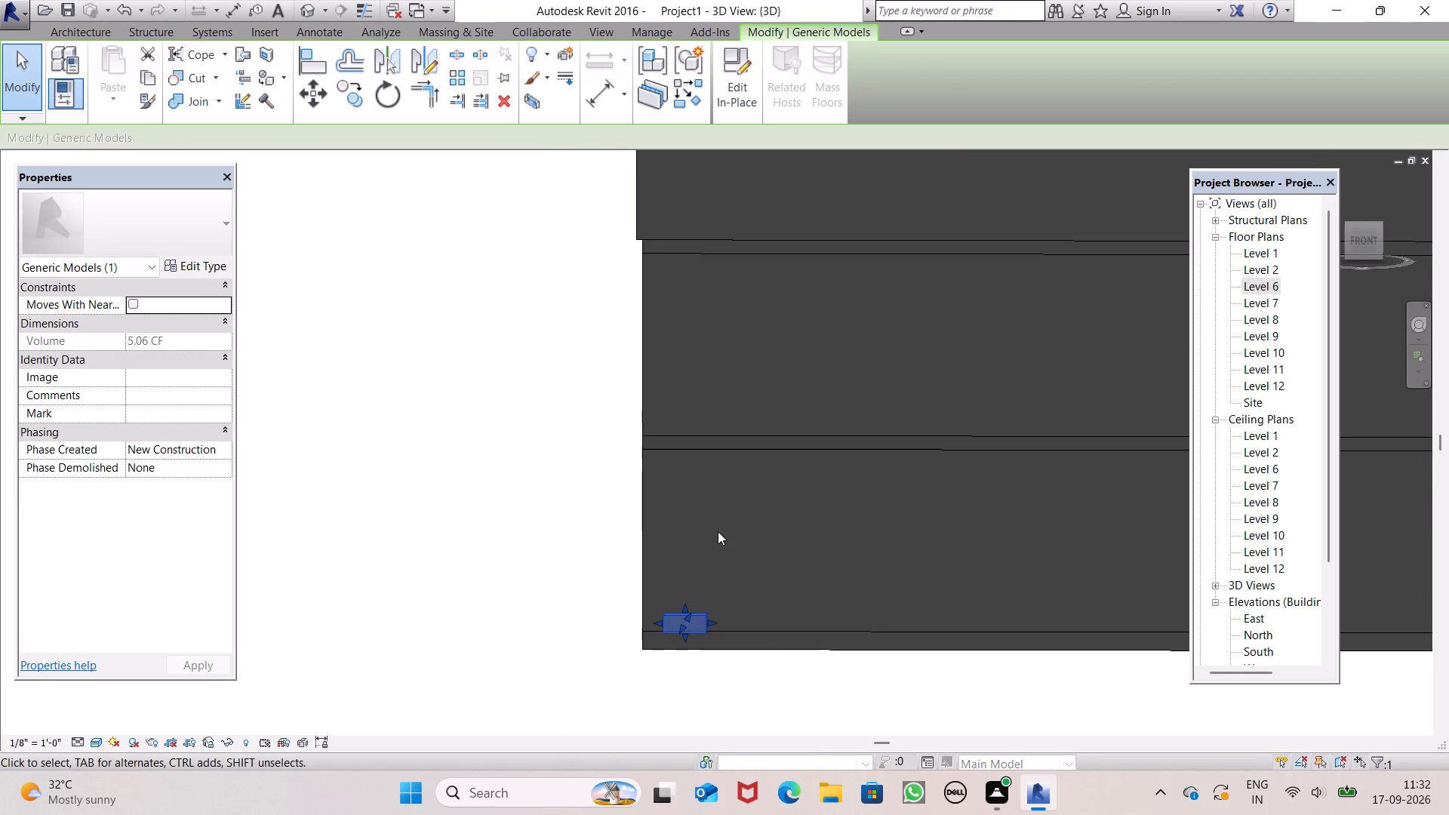
scroll(716, 531, "down", 1)
middle_click_drag(715, 532, 611, 749, "shift")
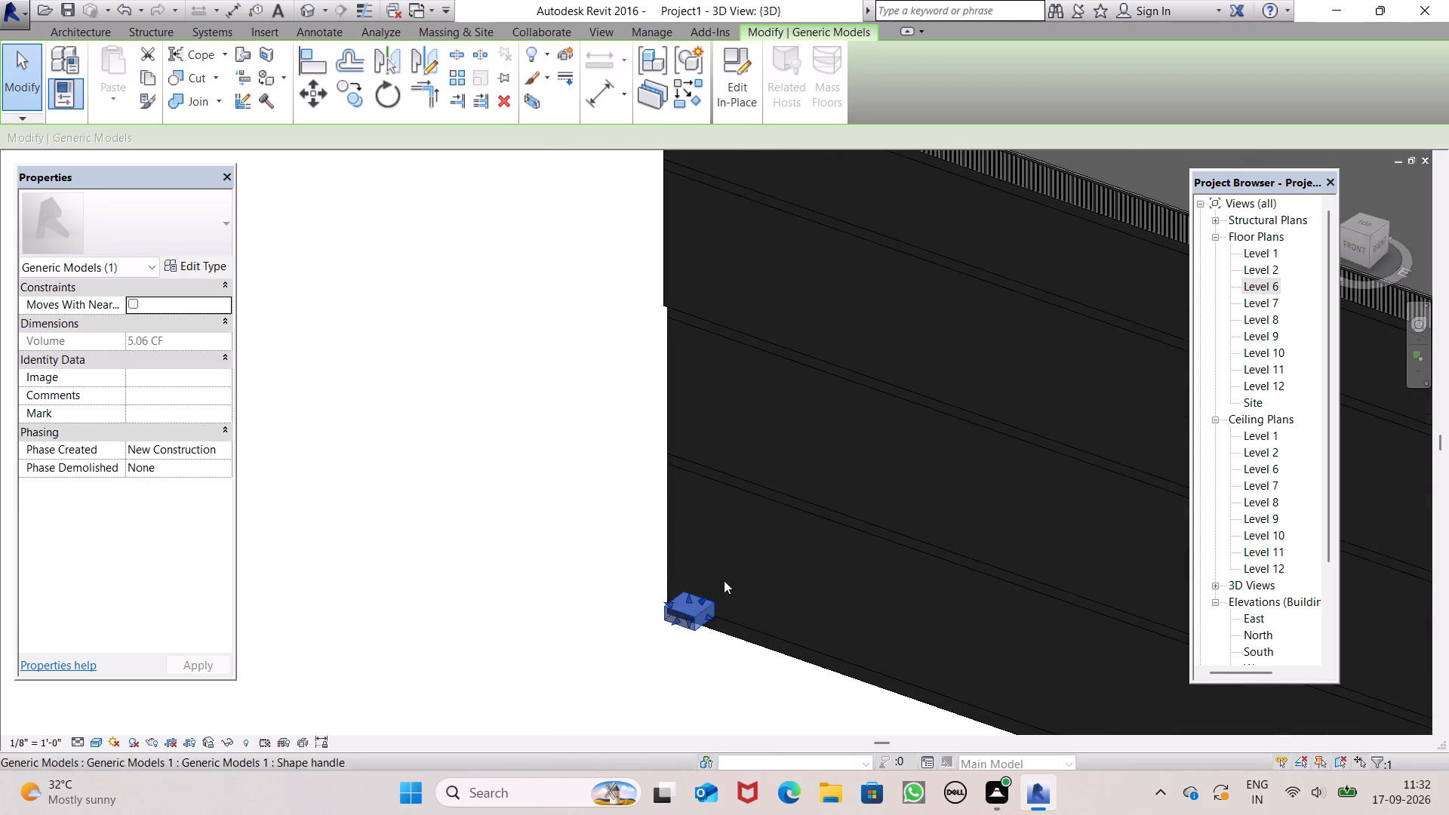
scroll(726, 574, "up", 2)
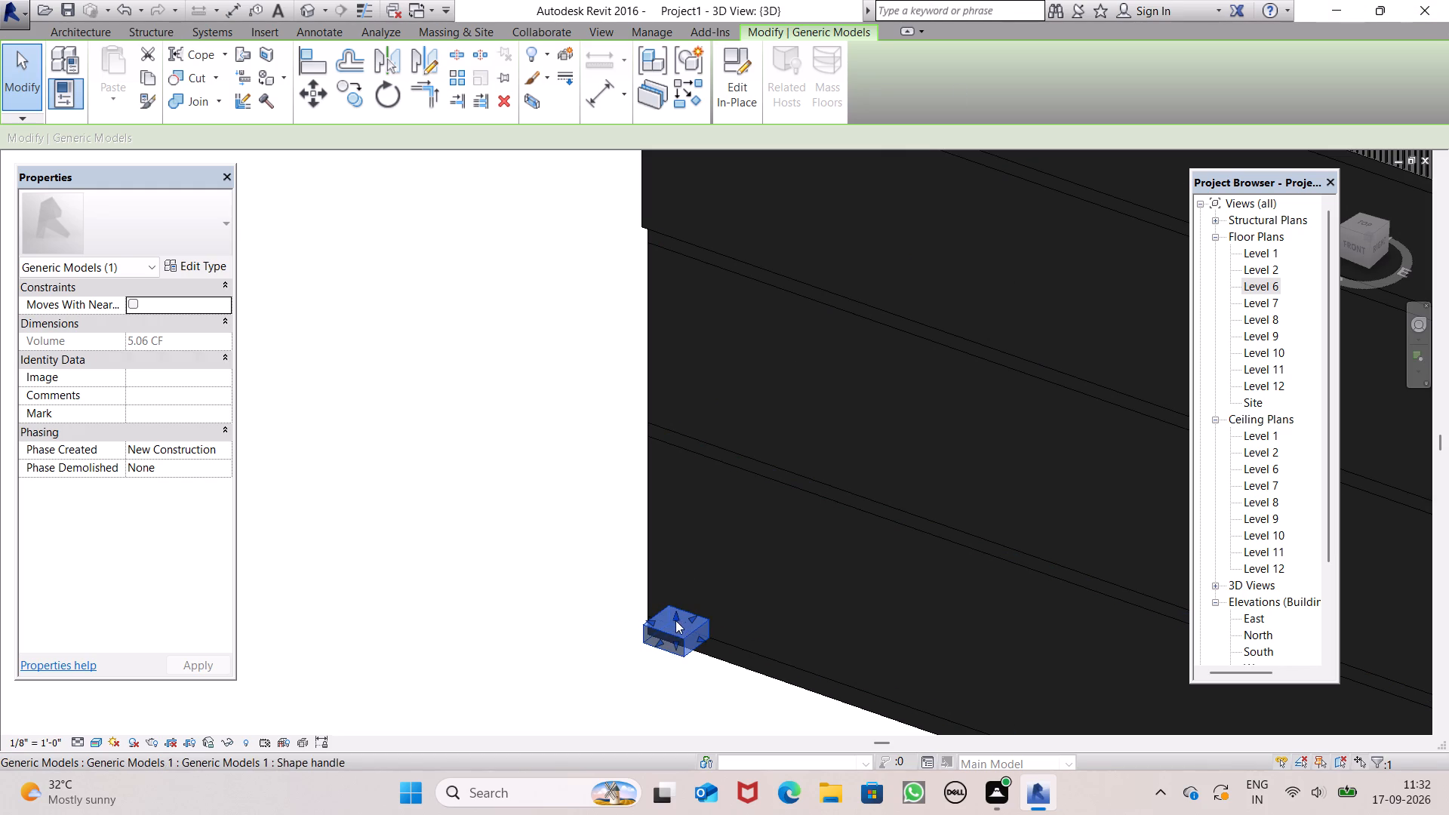
left_click_drag(673, 614, 755, 427)
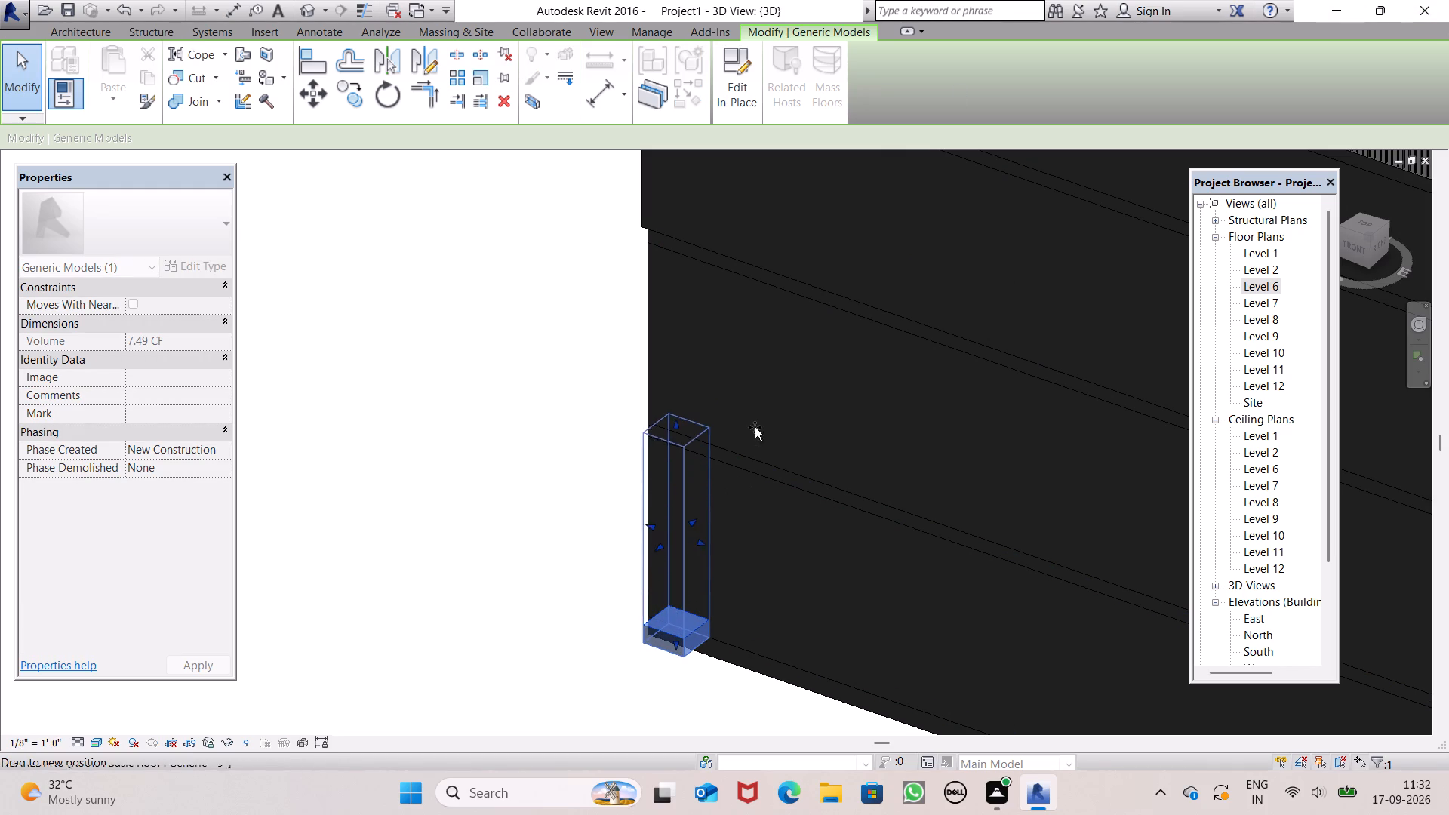
left_click_drag(755, 427, 863, 262)
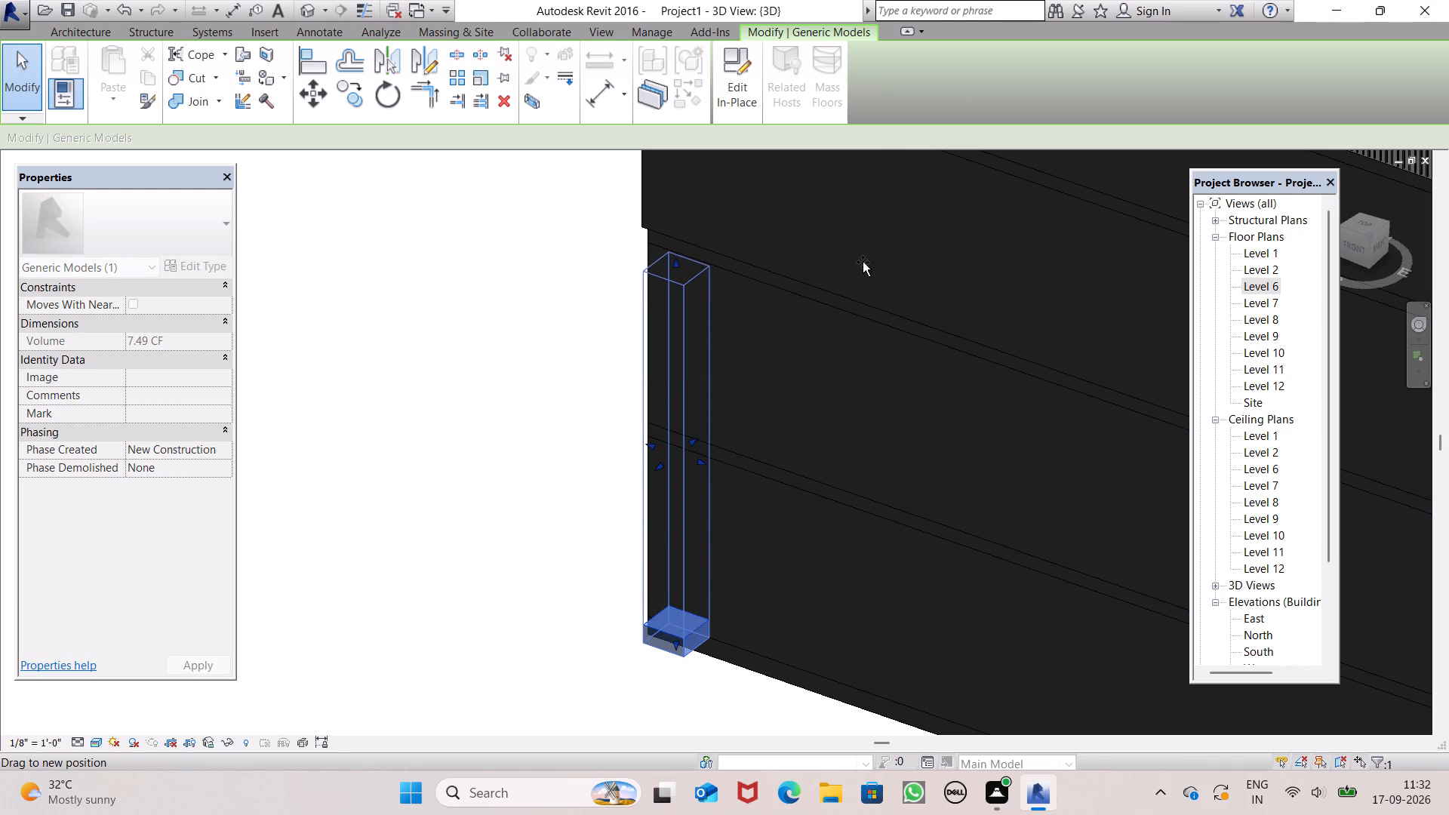
left_click_drag(863, 262, 883, 250)
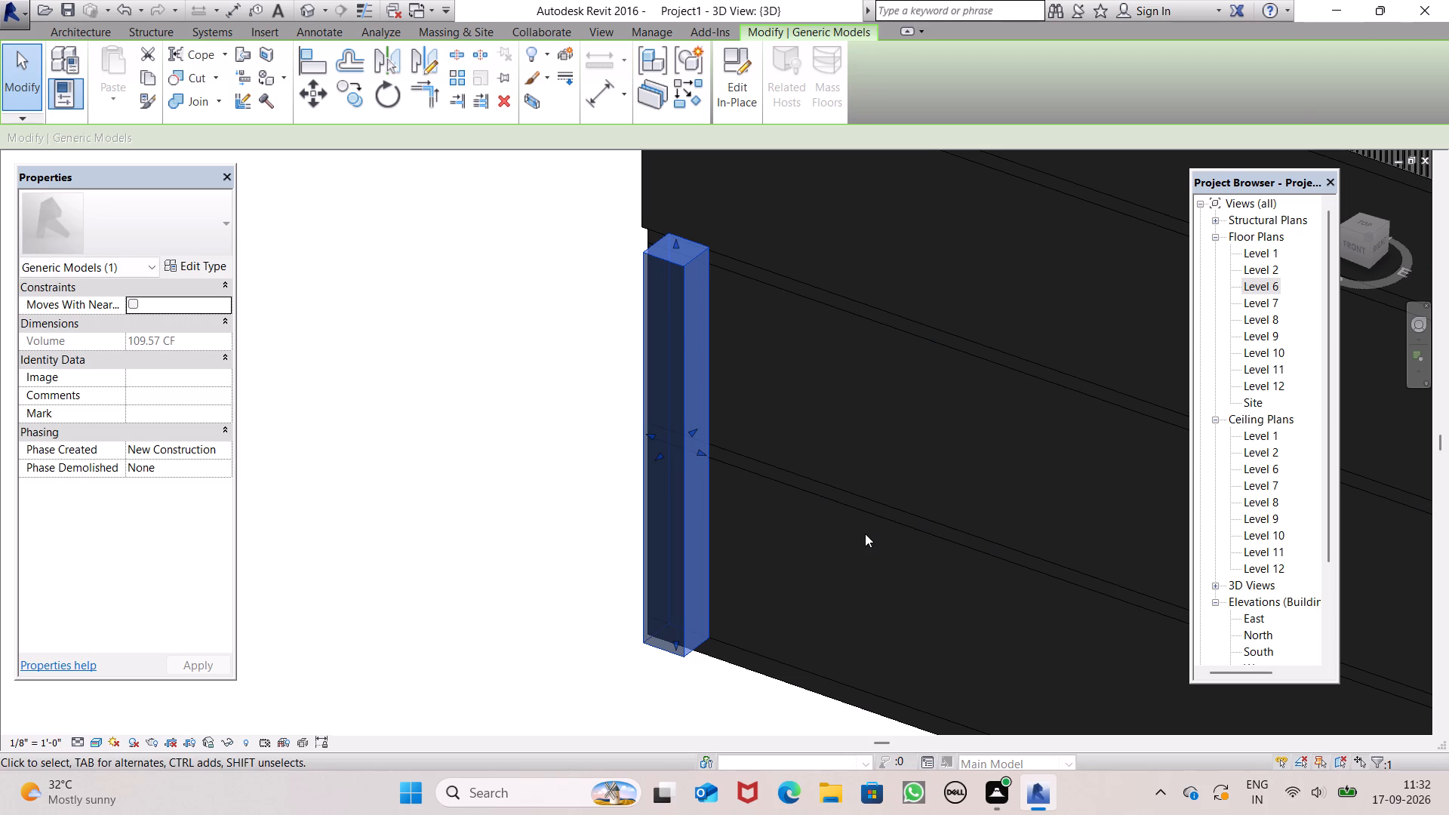
Raise the generic model's bottom face close to its top, leaving a short block of about 15.7 CF near Level 8.
scroll(801, 617, "down", 3)
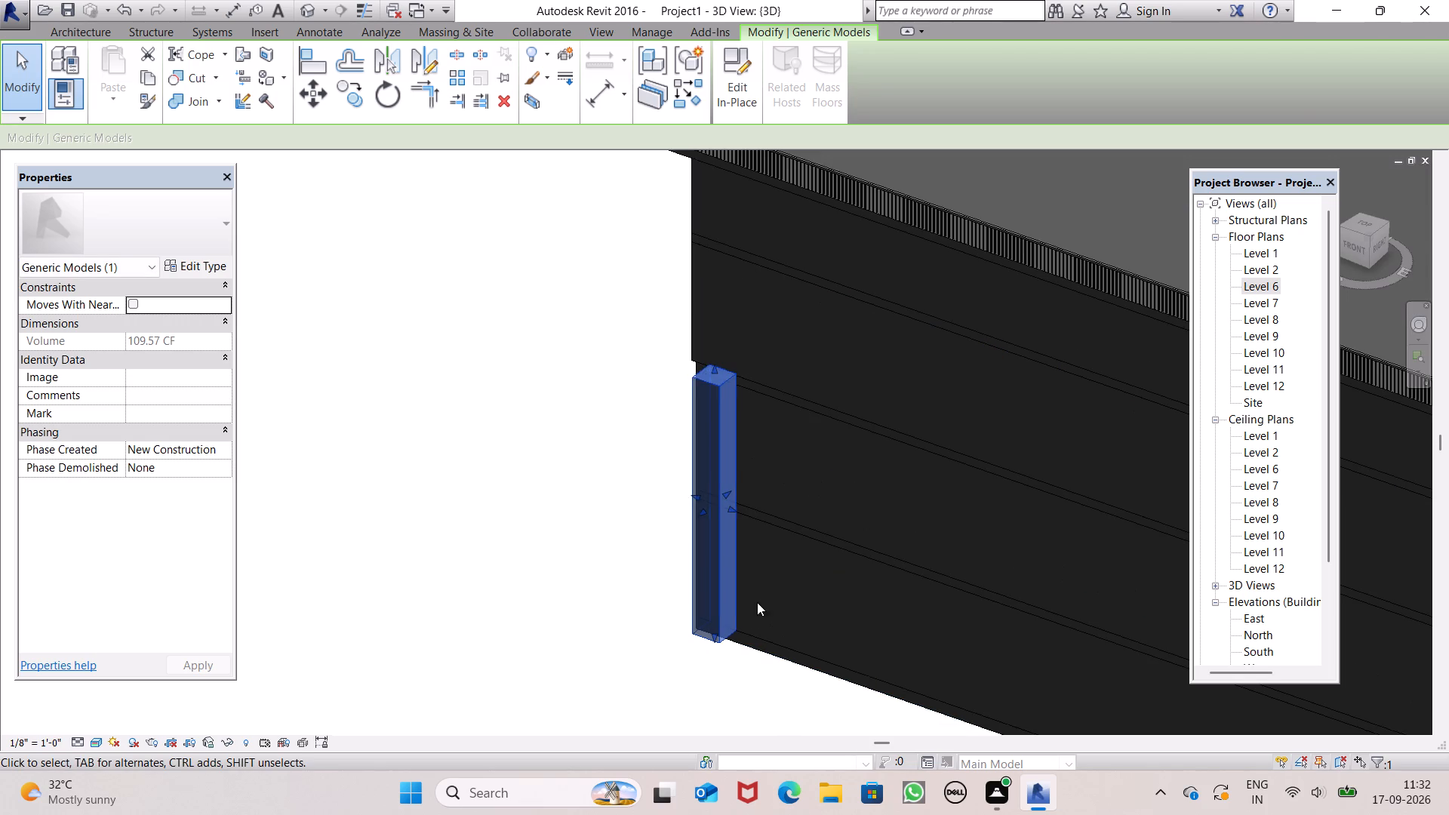
scroll(832, 607, "down", 2)
middle_click_drag(856, 644, 1051, 371)
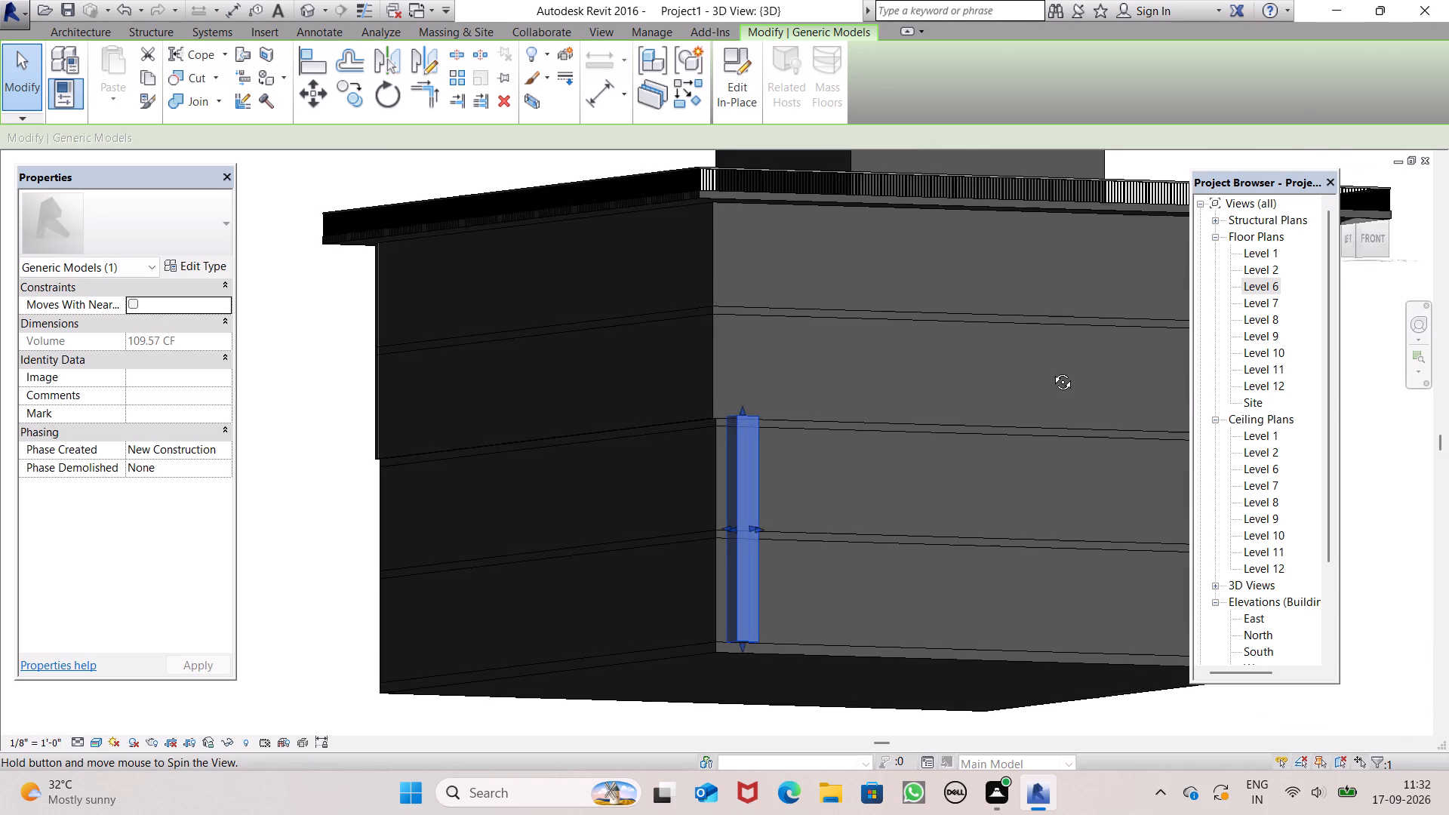
middle_click_drag(1051, 371, 984, 366)
scroll(549, 604, "up", 2)
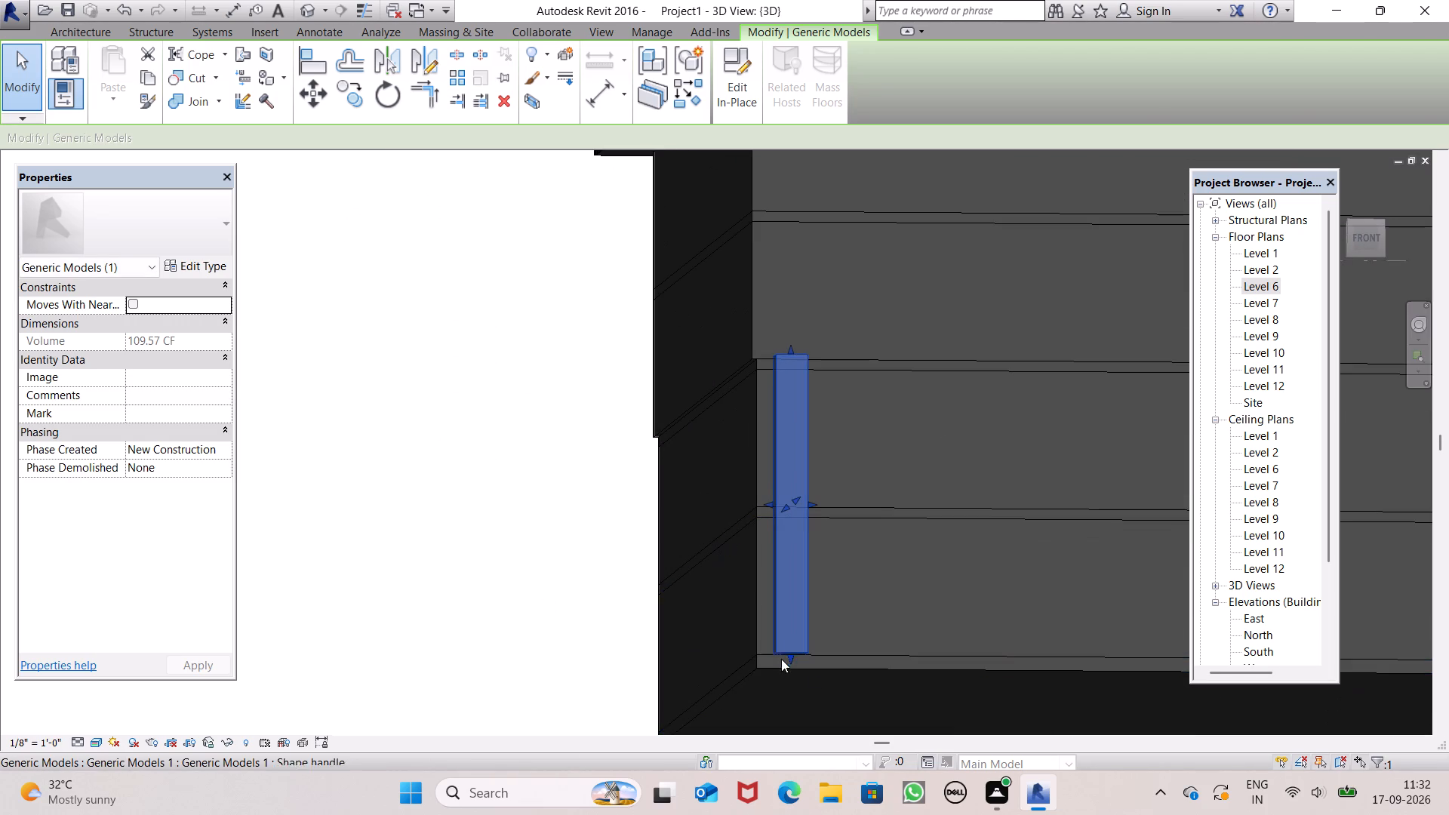
left_click_drag(789, 656, 789, 655)
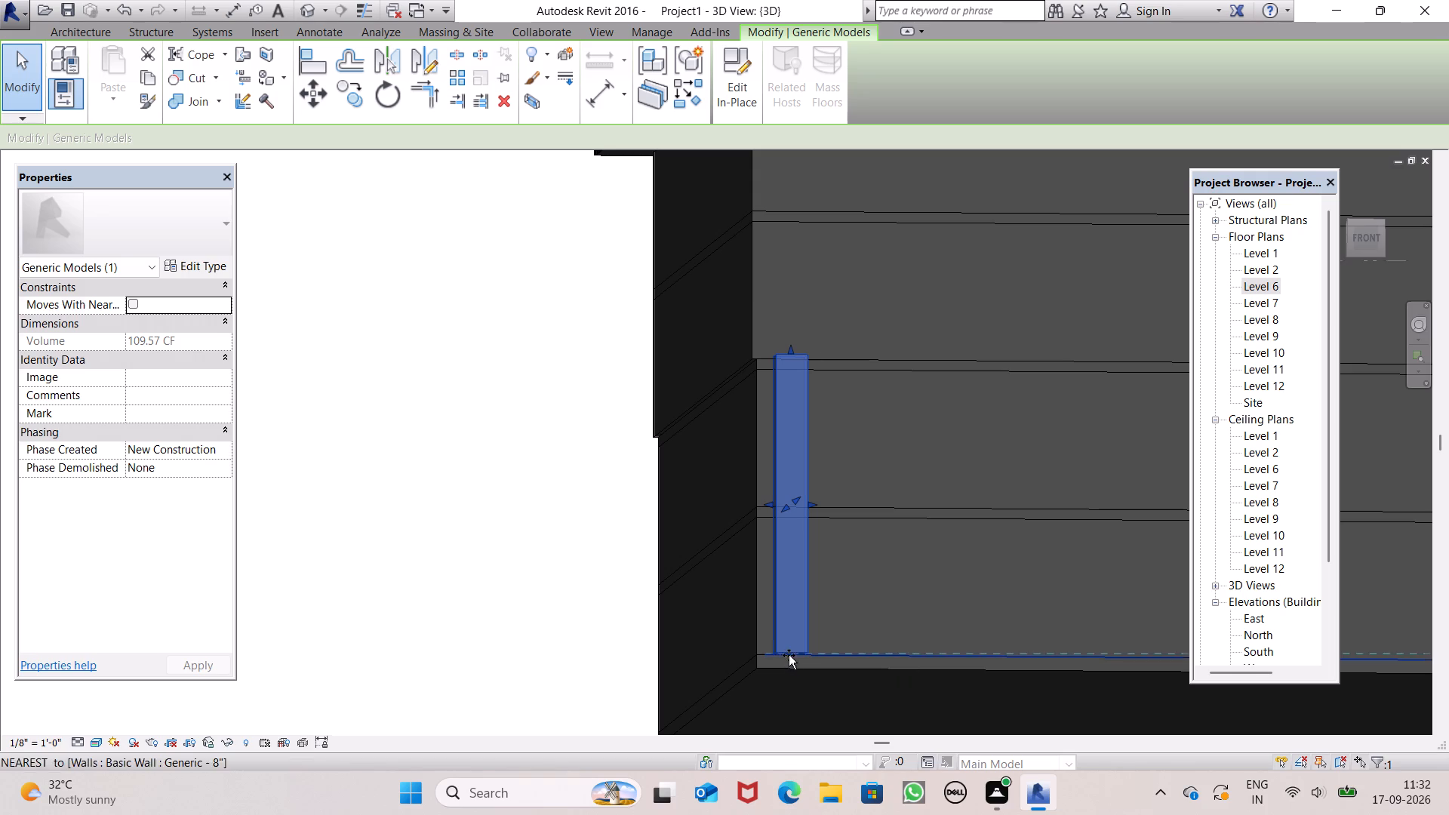
left_click_drag(789, 655, 851, 398)
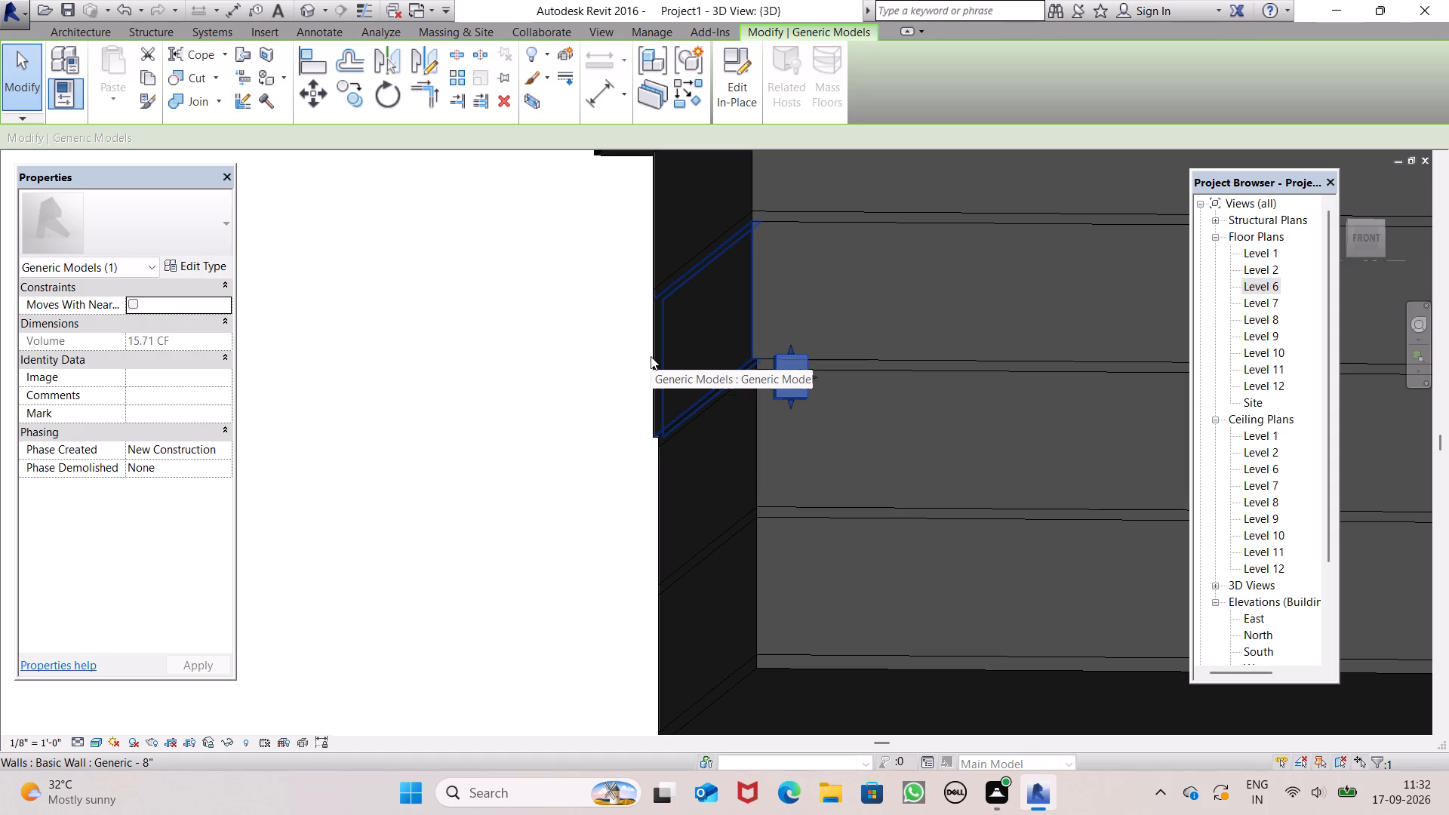
scroll(651, 356, "down", 2)
scroll(729, 434, "down", 4)
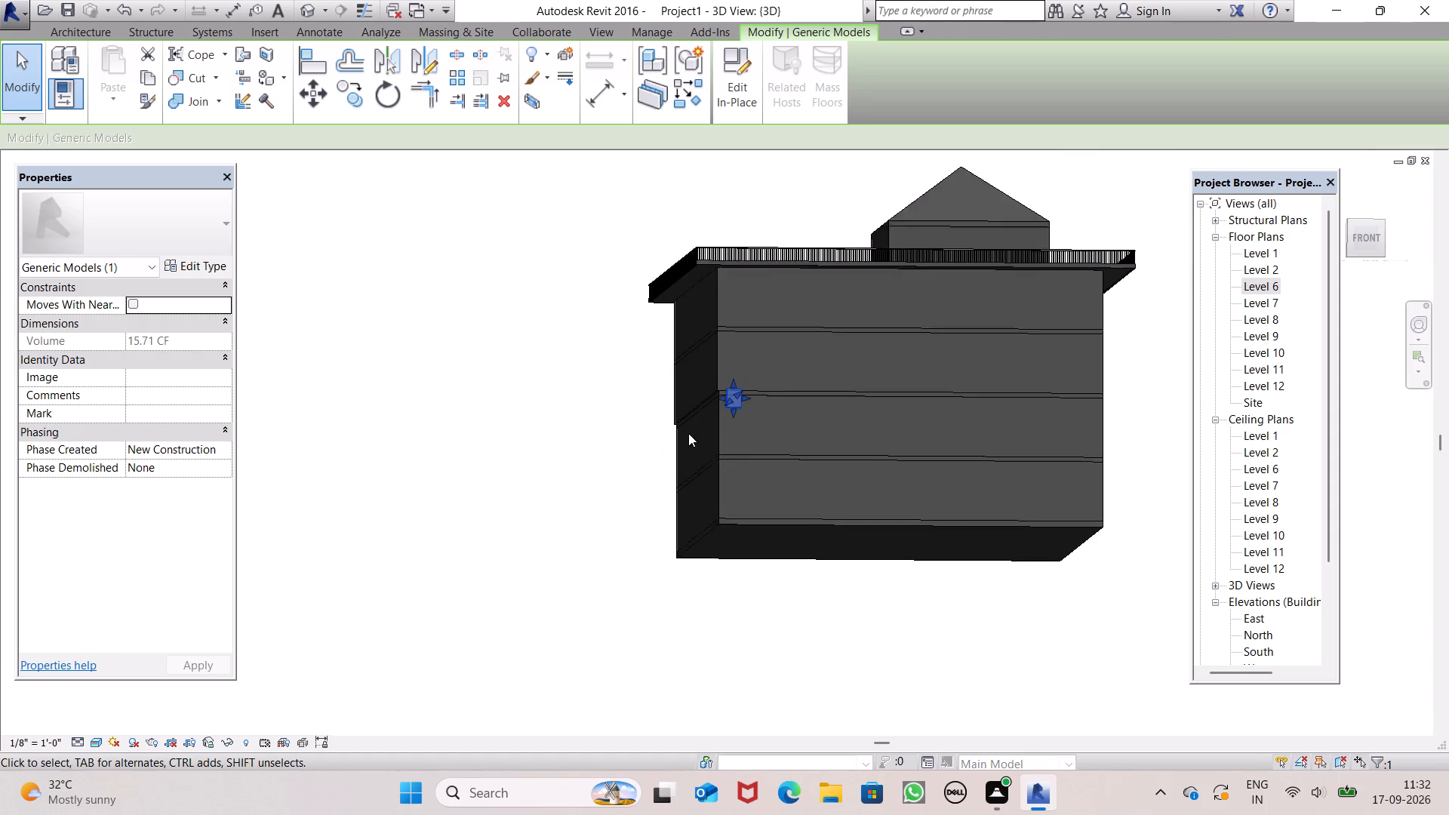
Shift the generic block down one storey by lowering its bottom face past the next floor line and its top face after it, leaving about 18.3 CF.
scroll(688, 433, "down", 1)
scroll(797, 436, "up", 6)
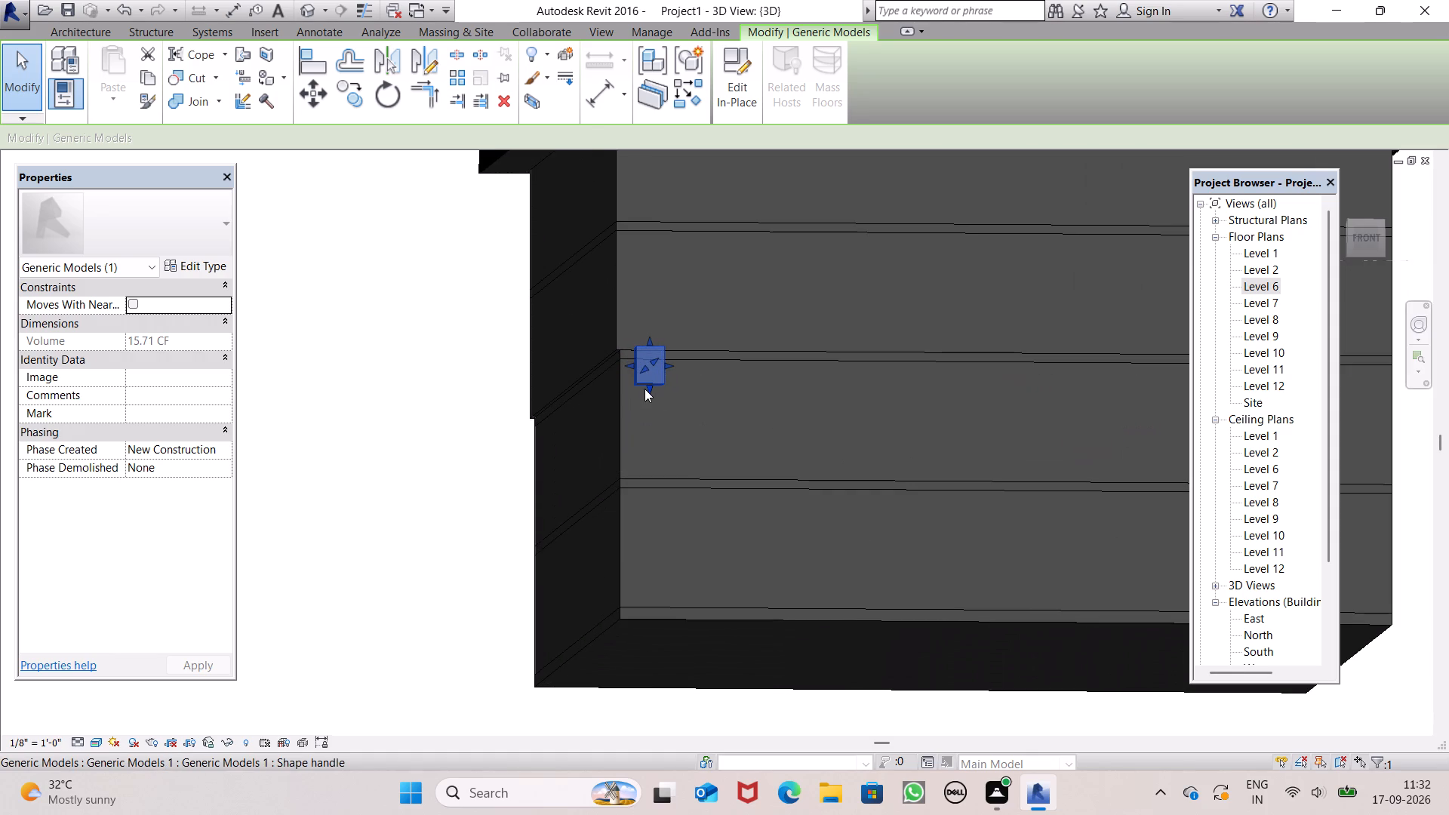
left_click_drag(646, 389, 648, 389)
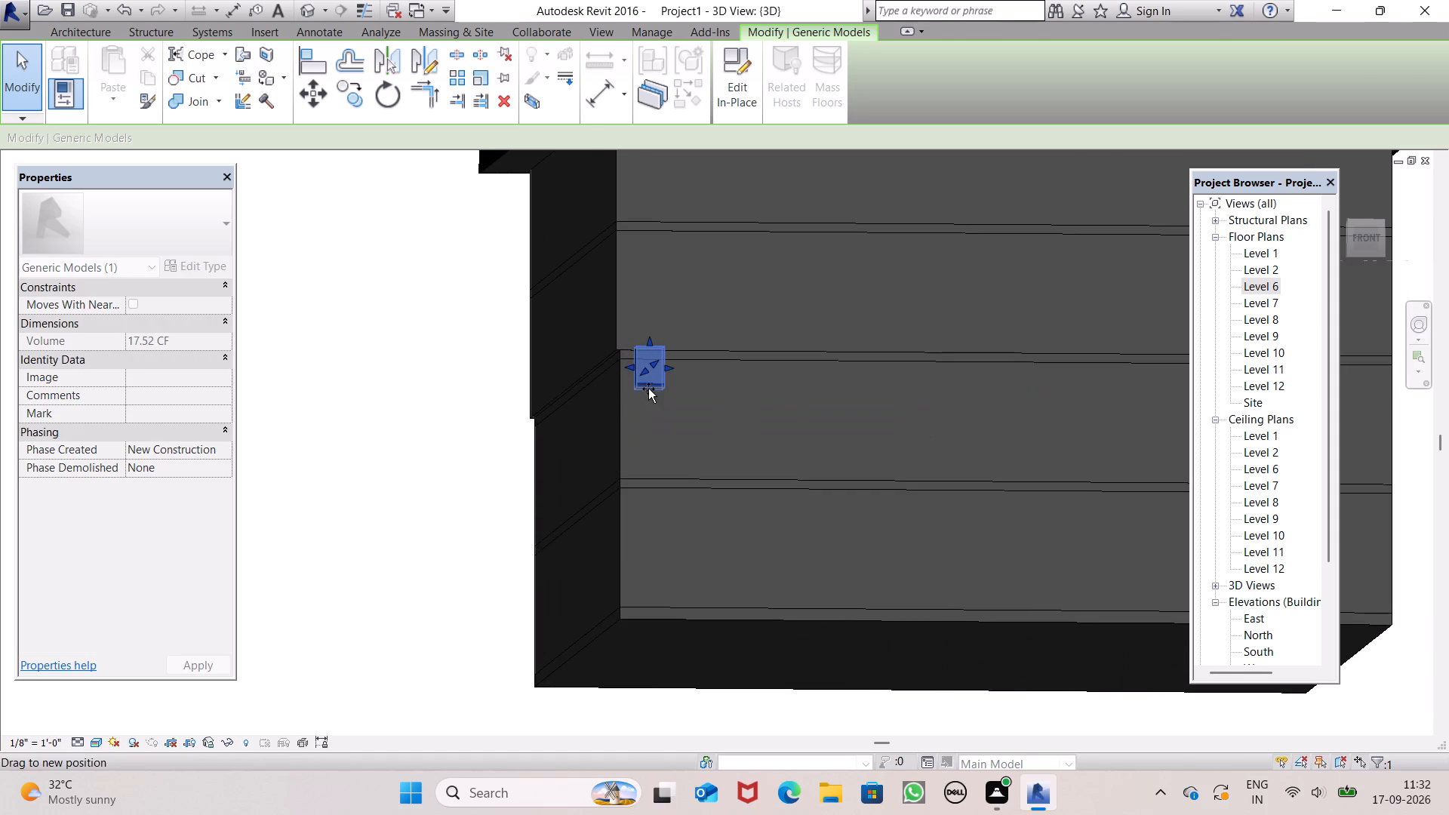
left_click_drag(648, 389, 654, 475)
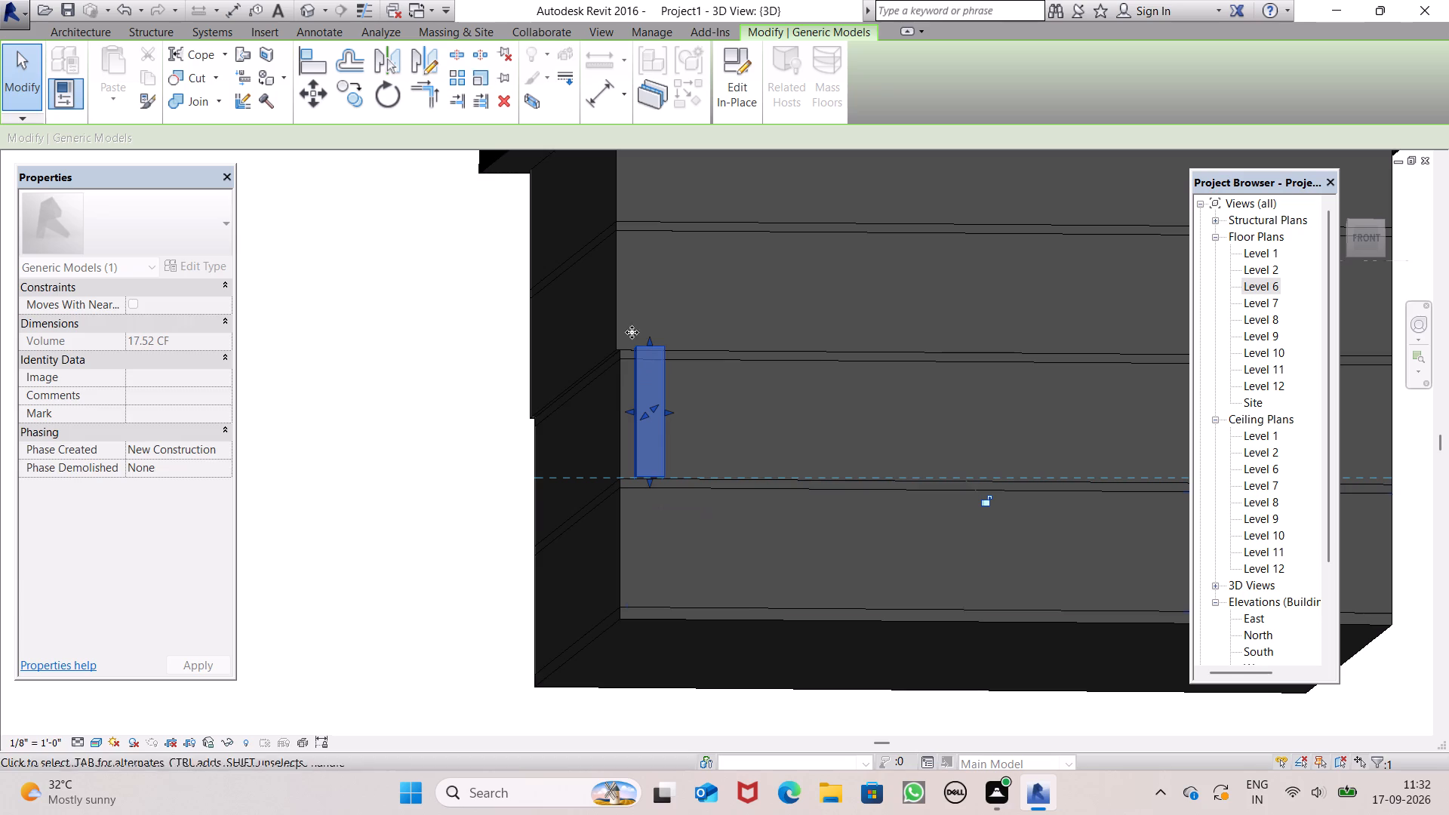
scroll(733, 411, "up", 3)
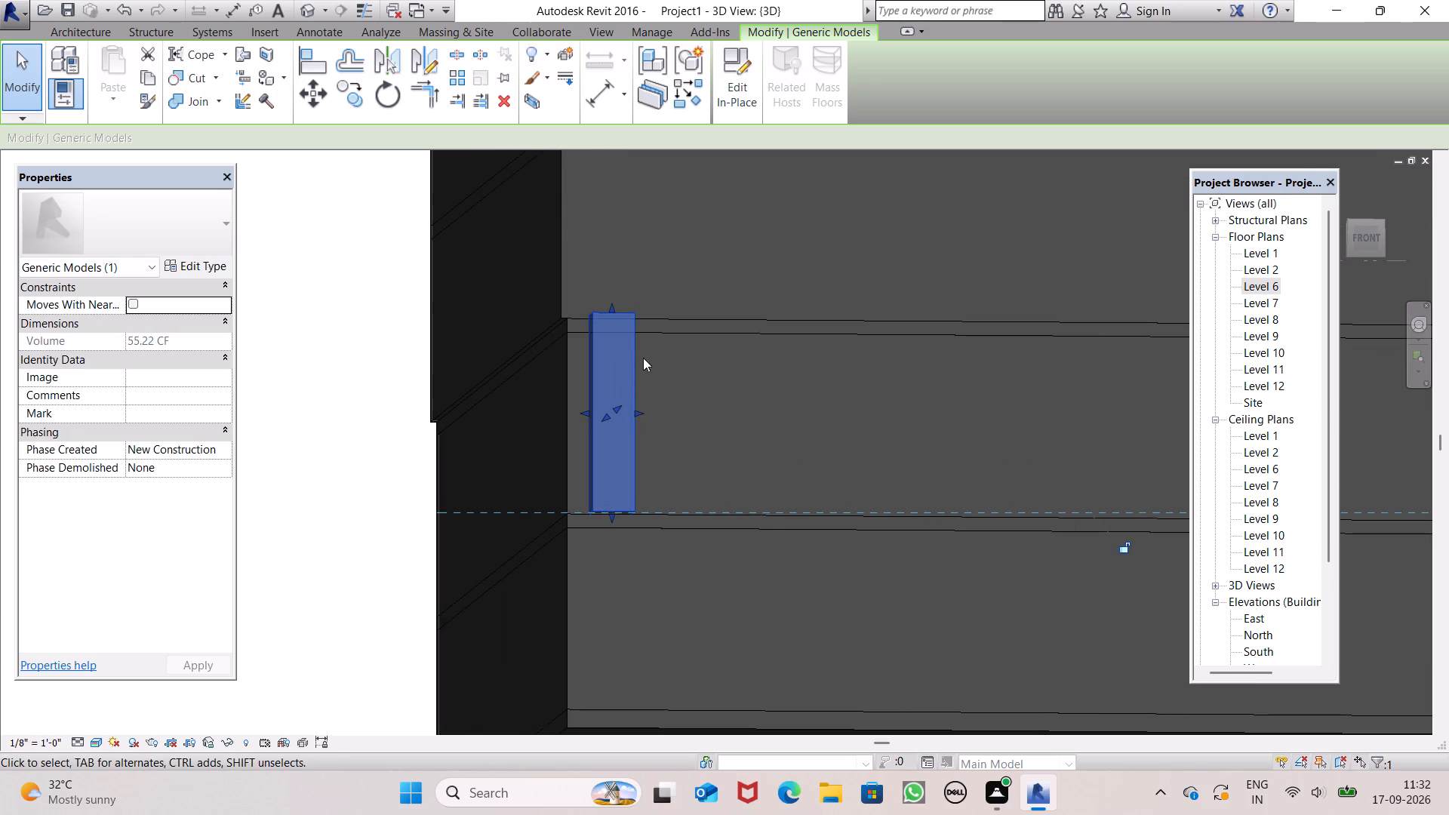
scroll(601, 549, "up", 3)
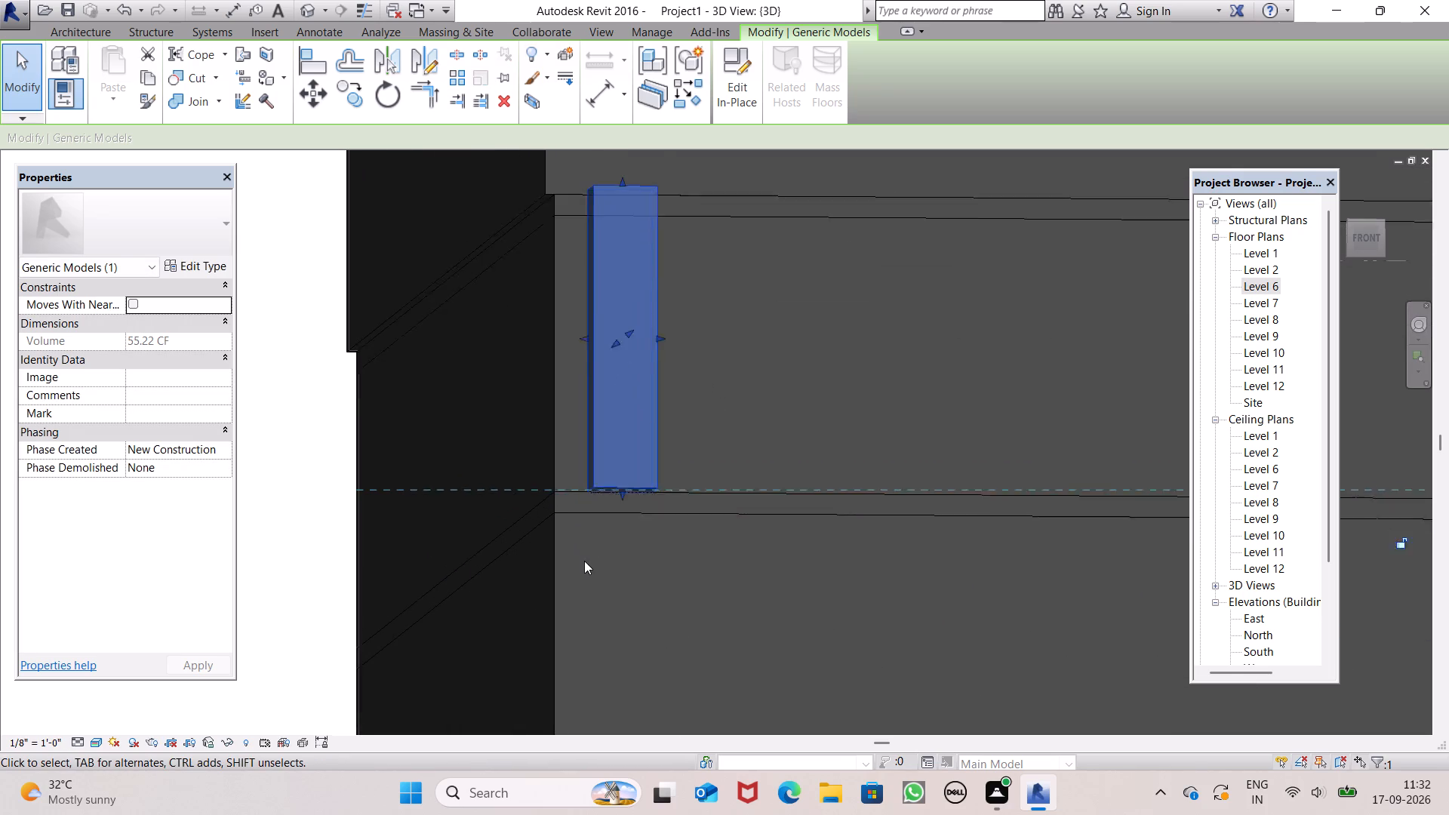
scroll(584, 561, "up", 1)
left_click_drag(626, 479, 629, 510)
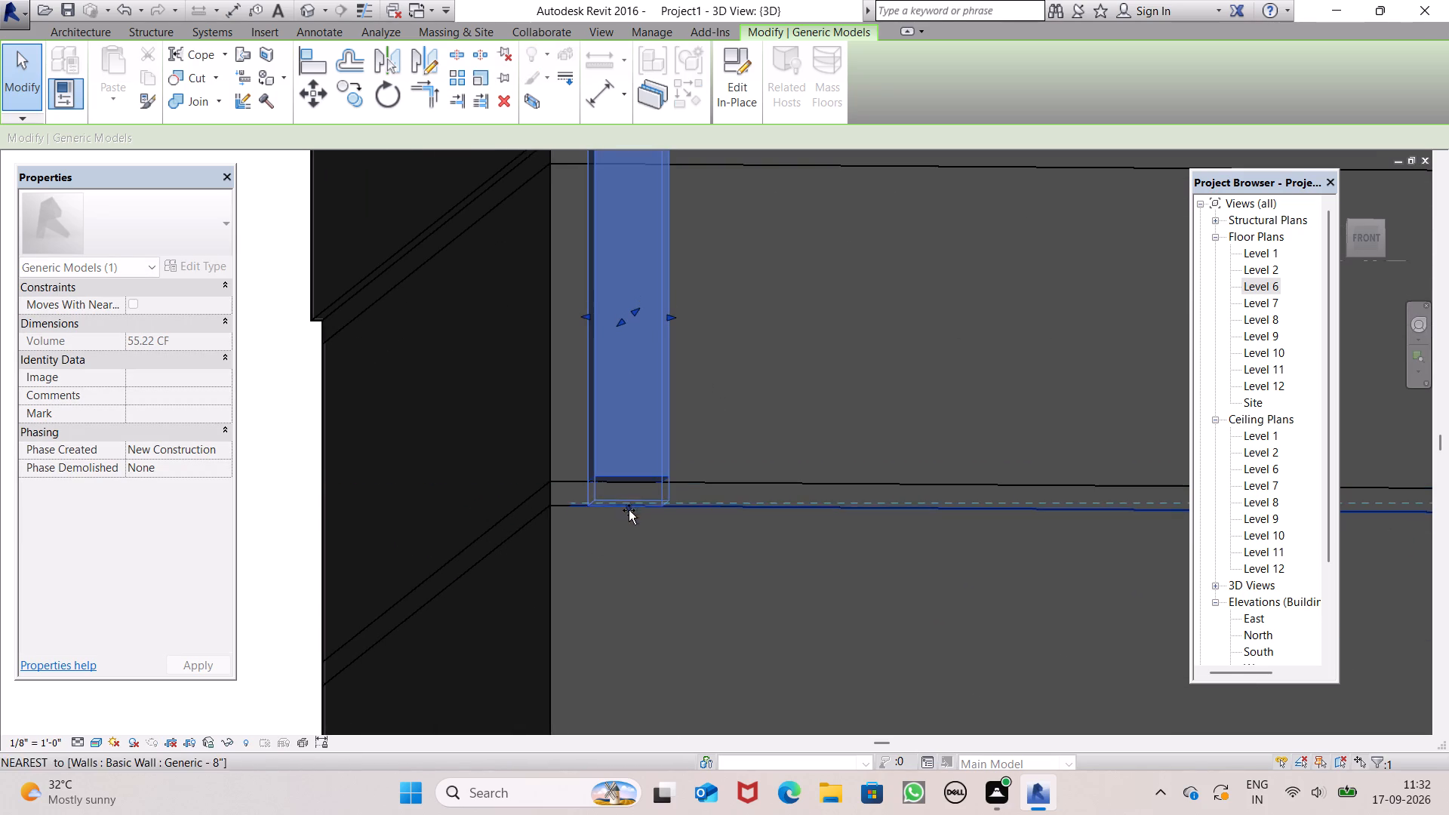
left_click_drag(629, 510, 622, 524)
scroll(568, 590, "down", 4)
scroll(631, 364, "up", 2)
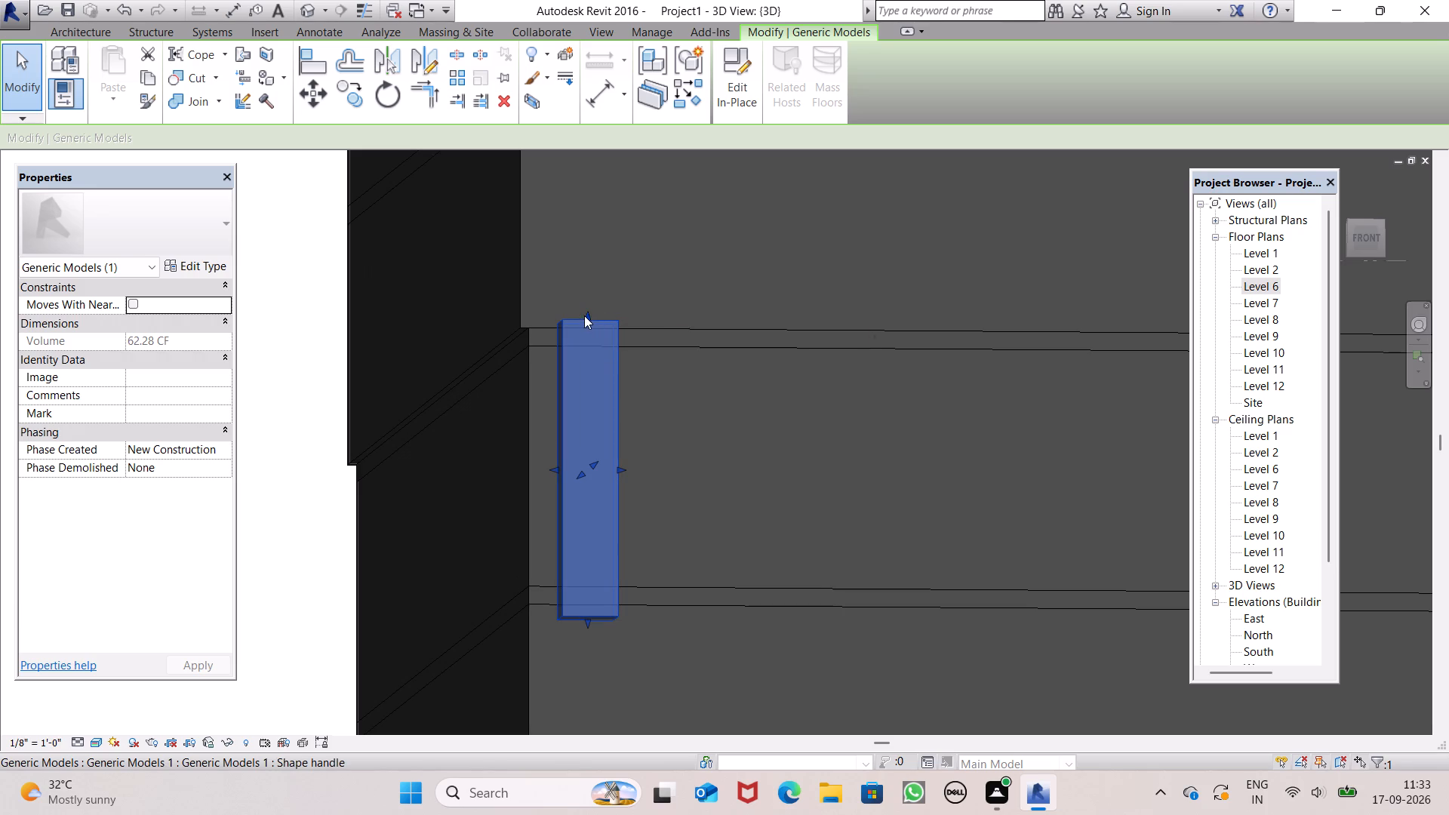
left_click_drag(589, 313, 590, 525)
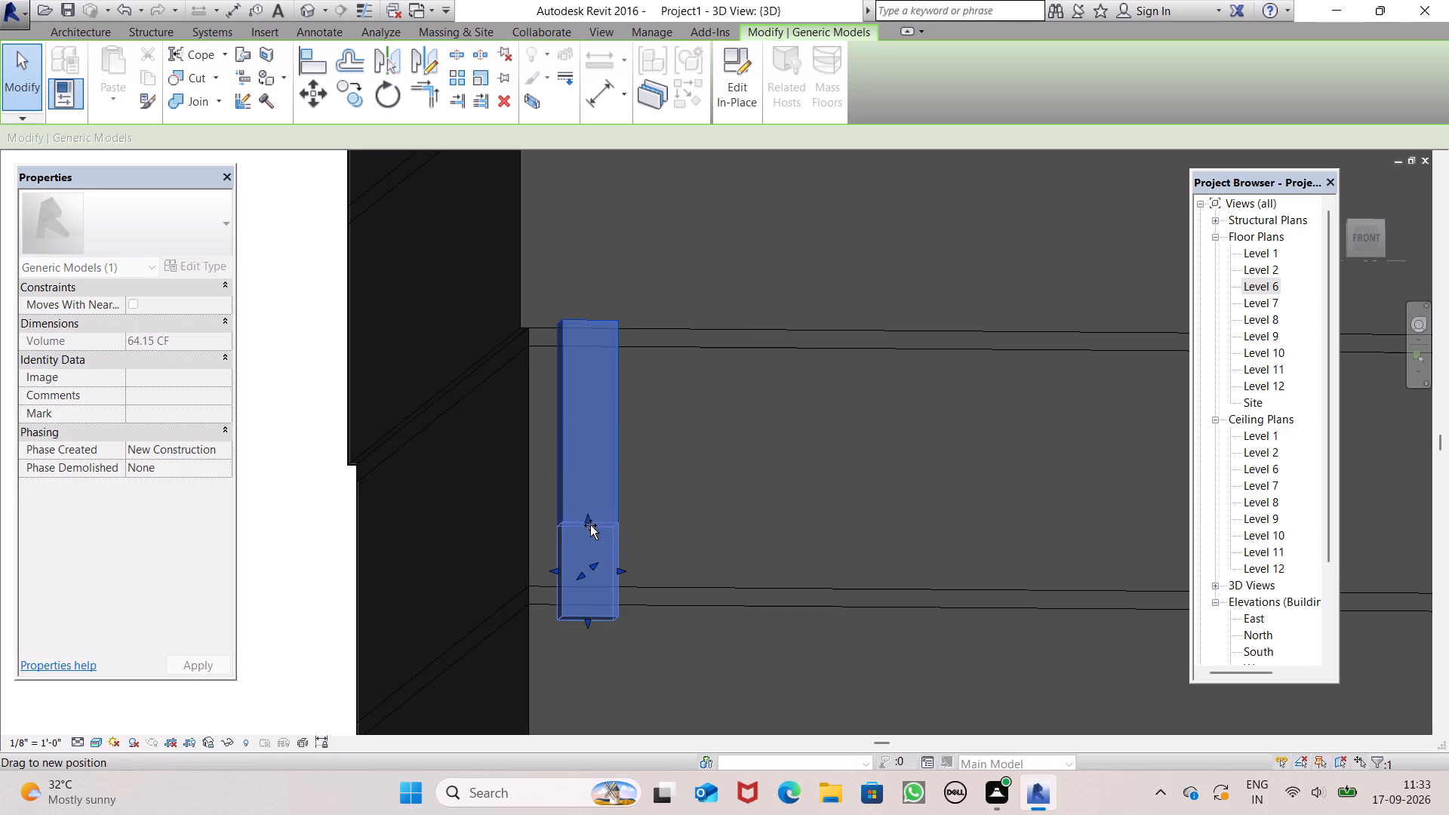
left_click_drag(590, 525, 583, 531)
Extend the generic block's west face to the front wall's southwest corner, bringing its volume to about 27.7 CF.
scroll(544, 415, "down", 7)
scroll(638, 427, "down", 2)
scroll(563, 487, "up", 15)
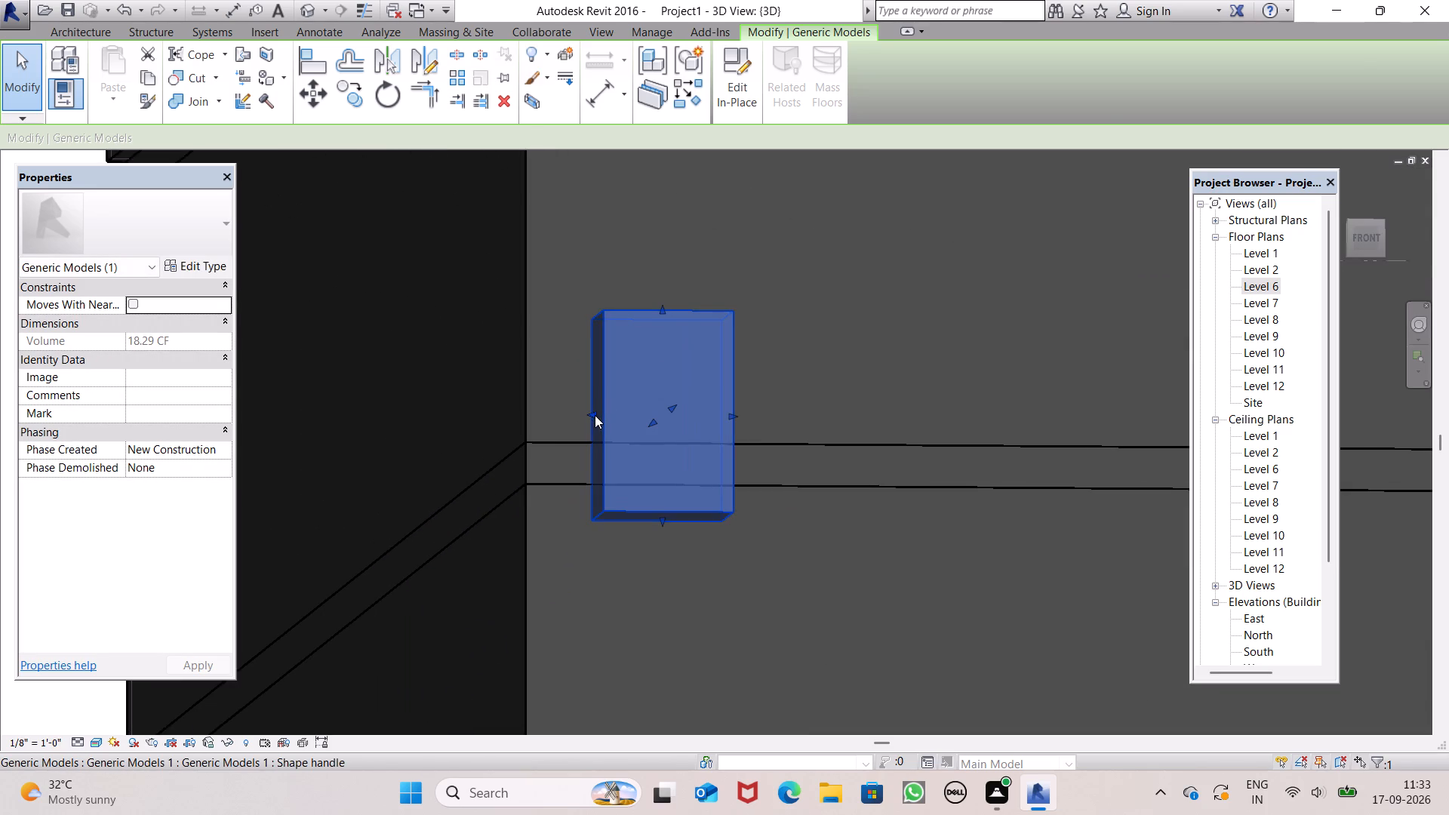
left_click_drag(595, 415, 536, 418)
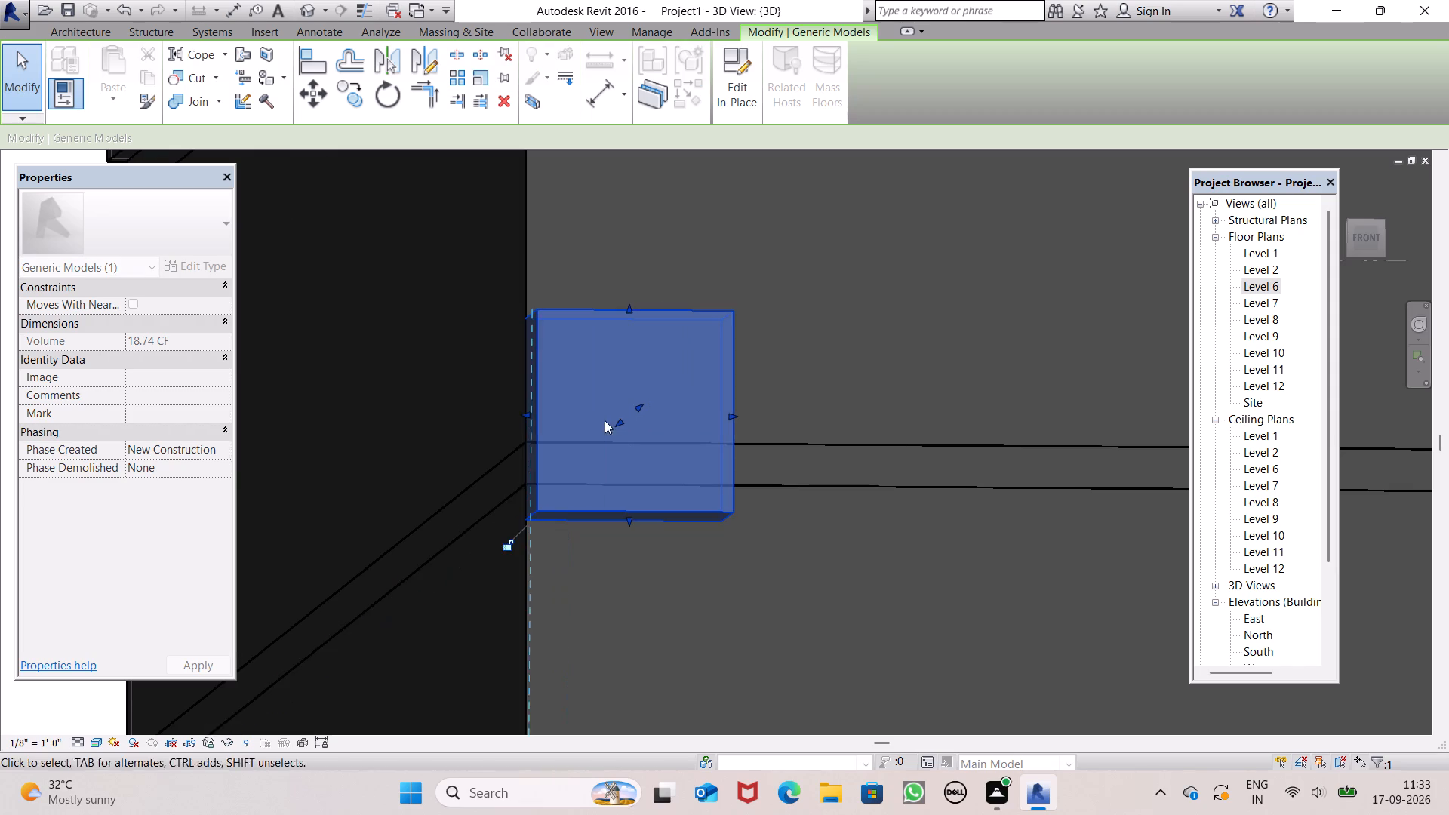
Lower the generic block's bottom face slightly, bringing its volume to about 30.3 CF.
scroll(626, 411, "down", 12)
scroll(694, 456, "up", 6)
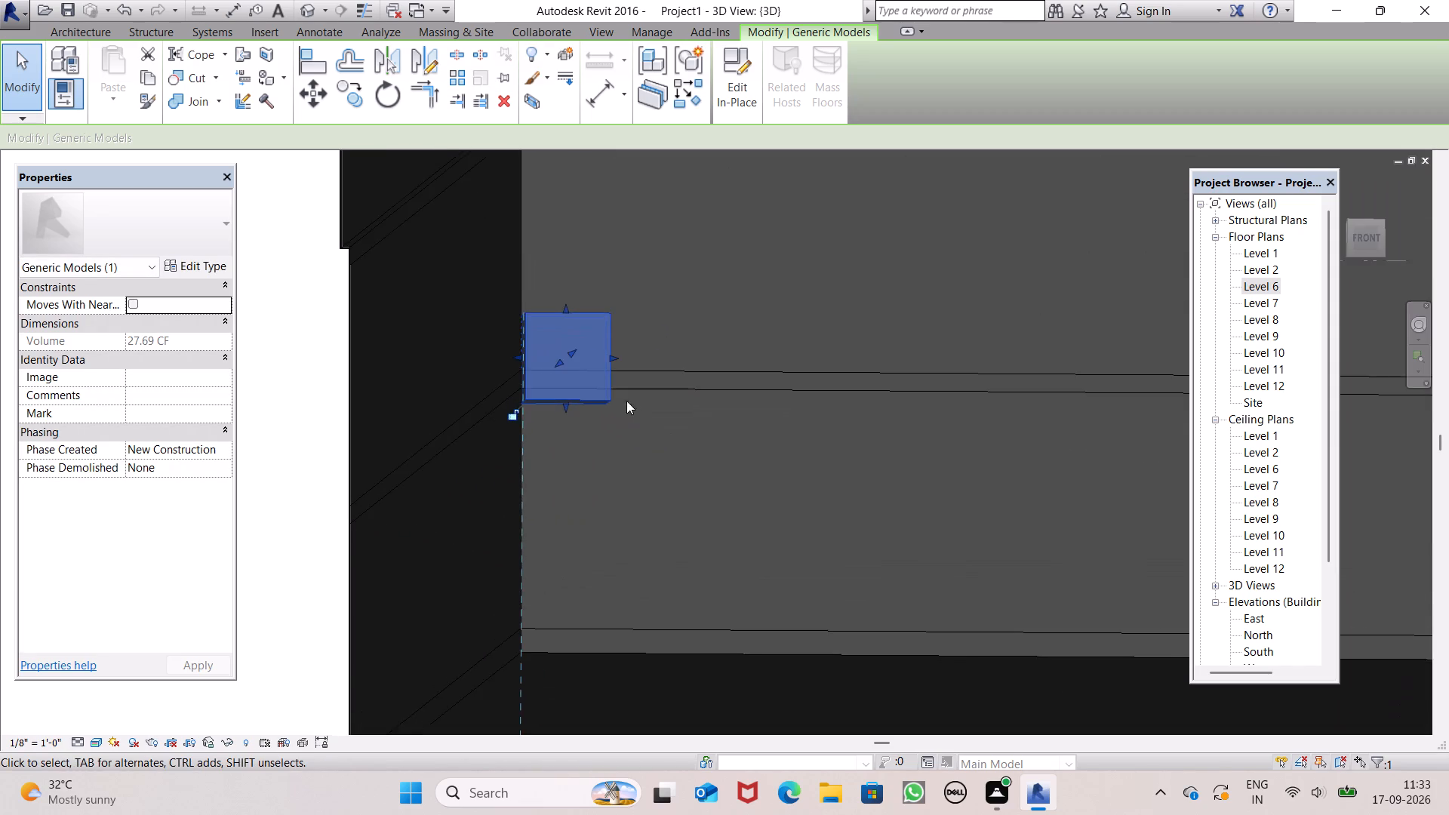
scroll(597, 379, "up", 4)
scroll(597, 377, "down", 1)
scroll(597, 377, "up", 1)
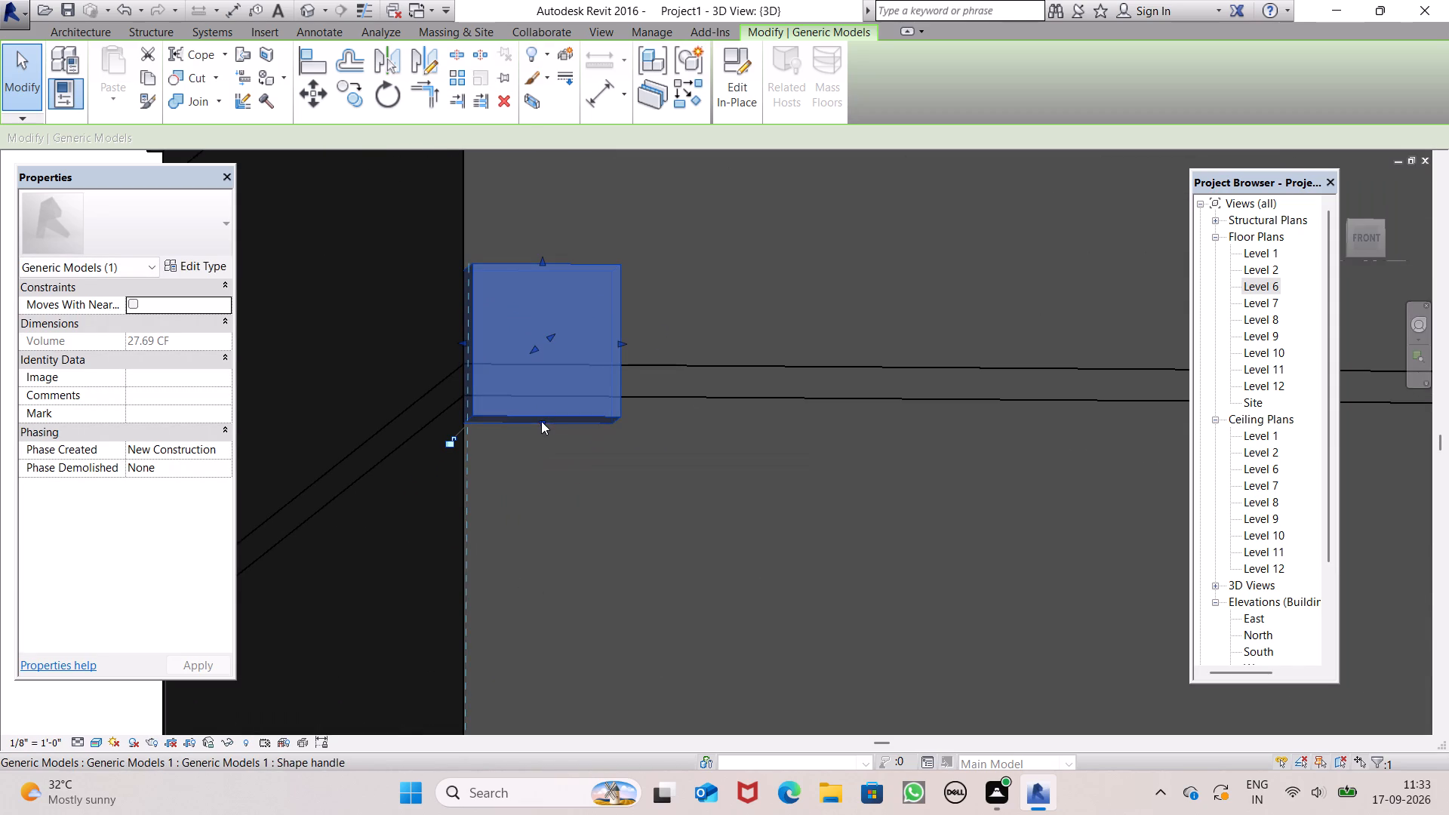
left_click_drag(540, 420, 541, 434)
Stretch the generic block's east face along the front wall to form a long horizontal band of about 402.9 CF.
scroll(737, 442, "down", 4)
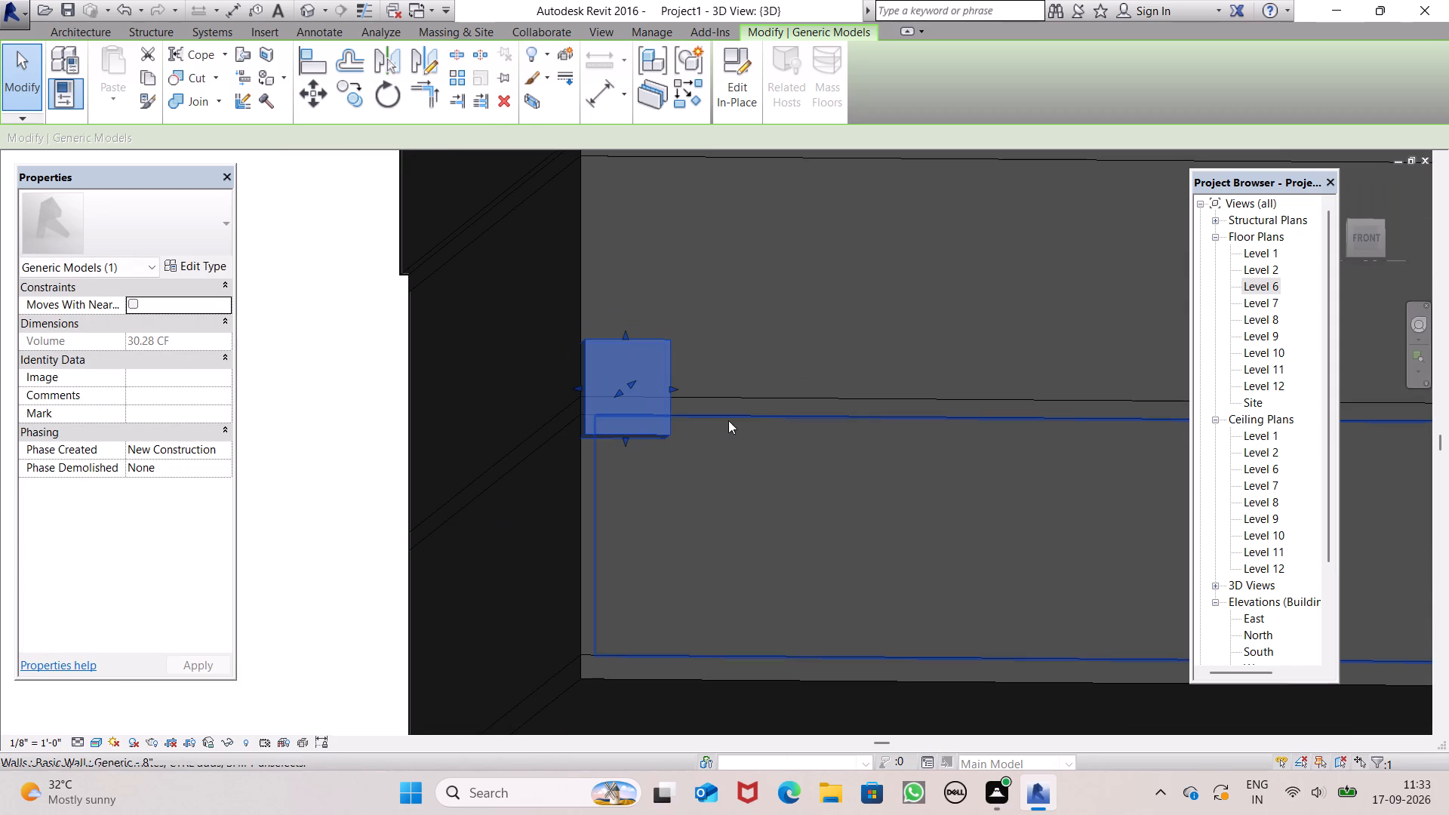
scroll(606, 337, "down", 3)
scroll(605, 339, "up", 1)
scroll(598, 344, "down", 3)
scroll(761, 364, "down", 6)
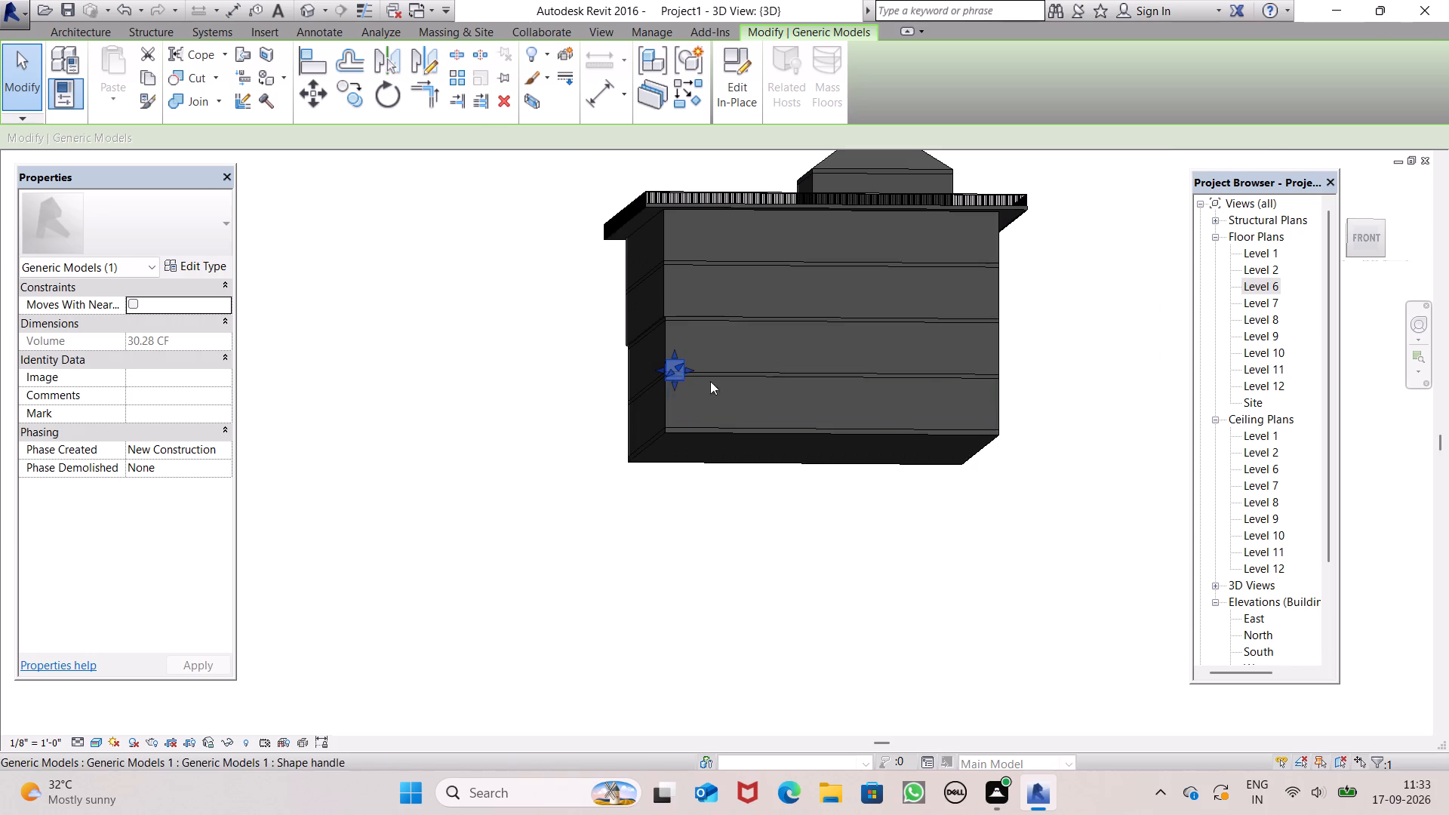
scroll(980, 370, "up", 2)
scroll(644, 352, "up", 4)
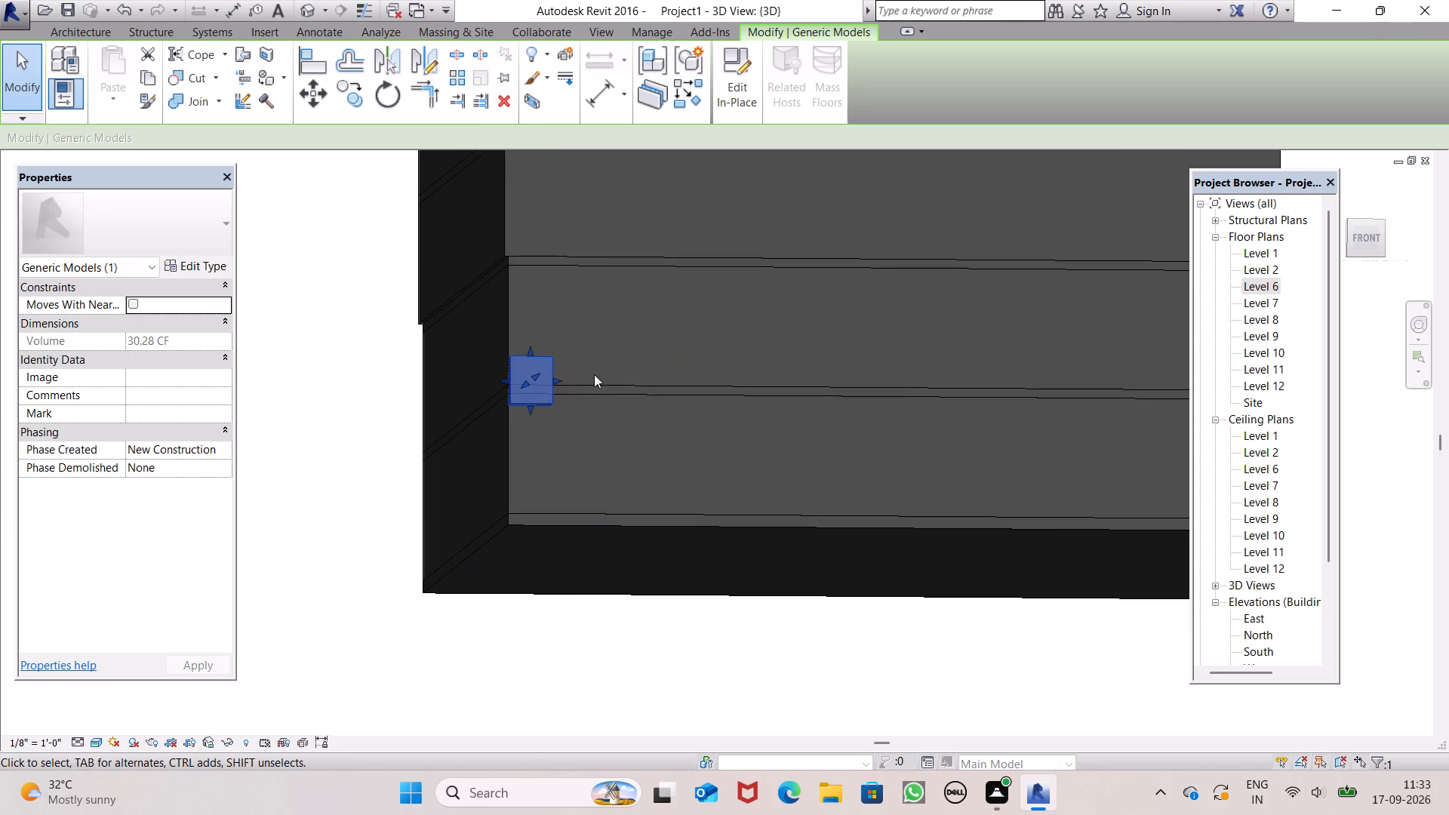
left_click_drag(555, 377, 1021, 494)
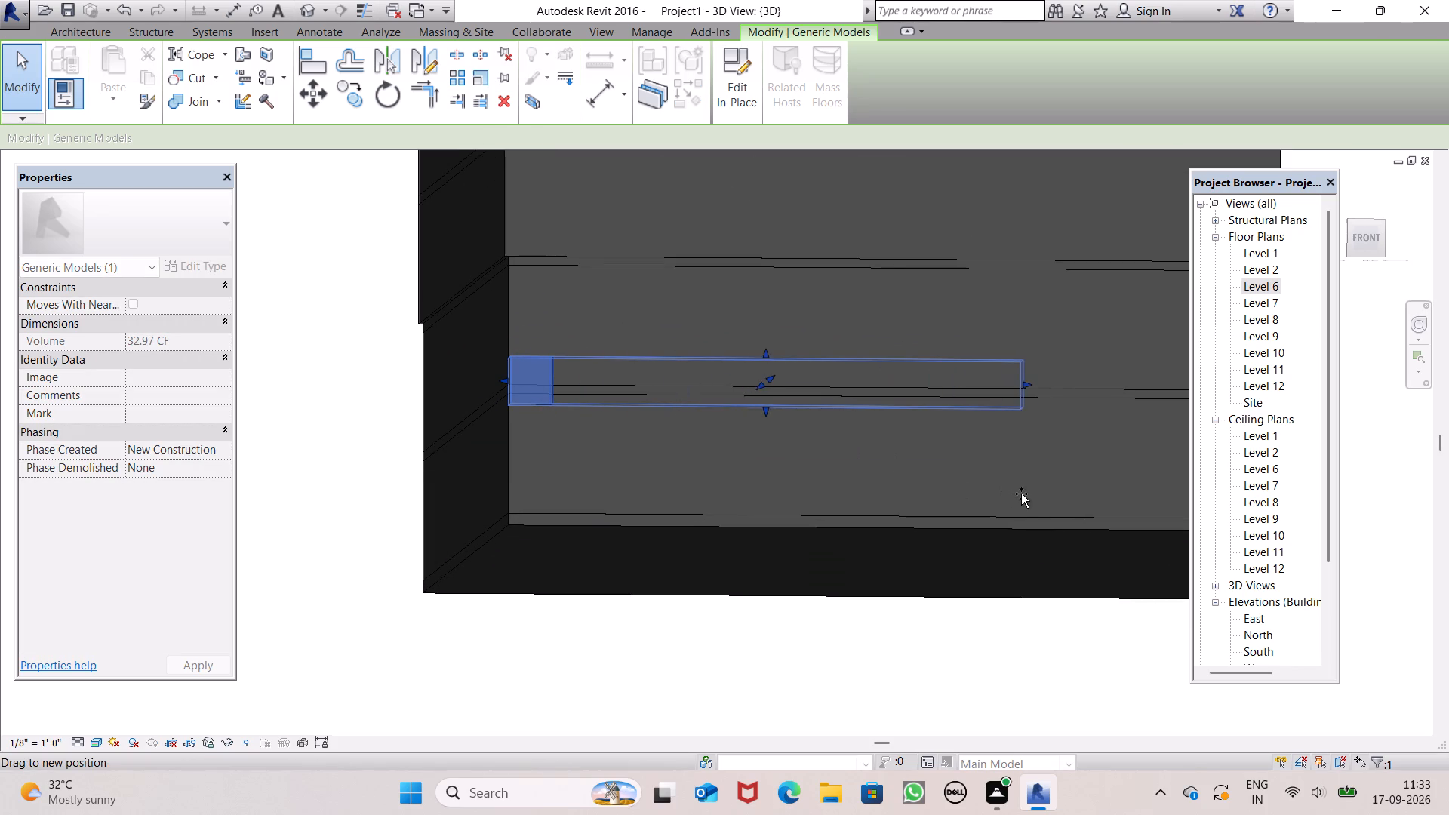
left_click_drag(1021, 494, 1069, 504)
Lower the band's bottom and top faces slightly, bringing its volume to about 408.2 CF.
scroll(950, 435, "up", 2)
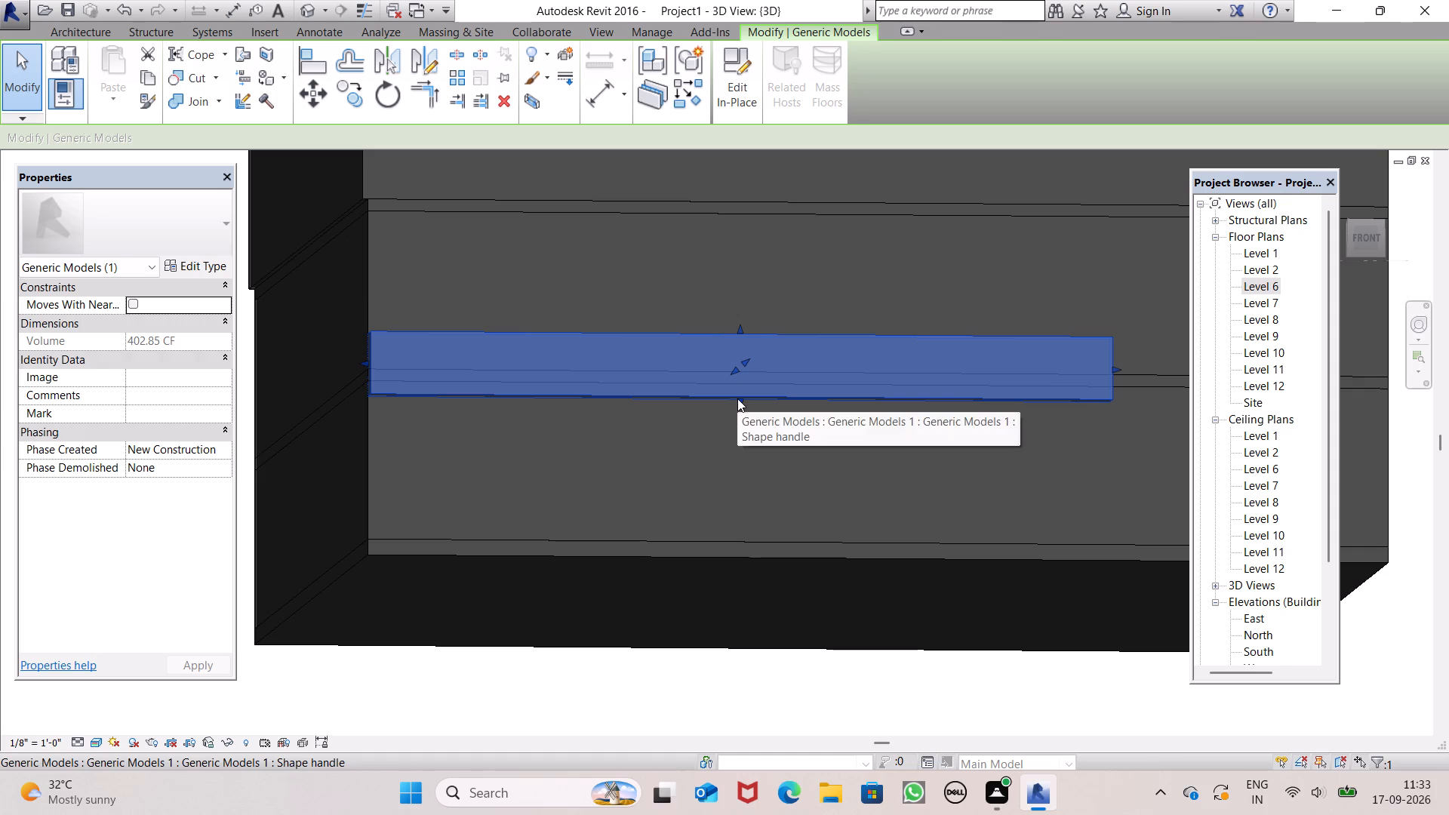
left_click_drag(739, 398, 743, 407)
scroll(657, 345, "down", 6)
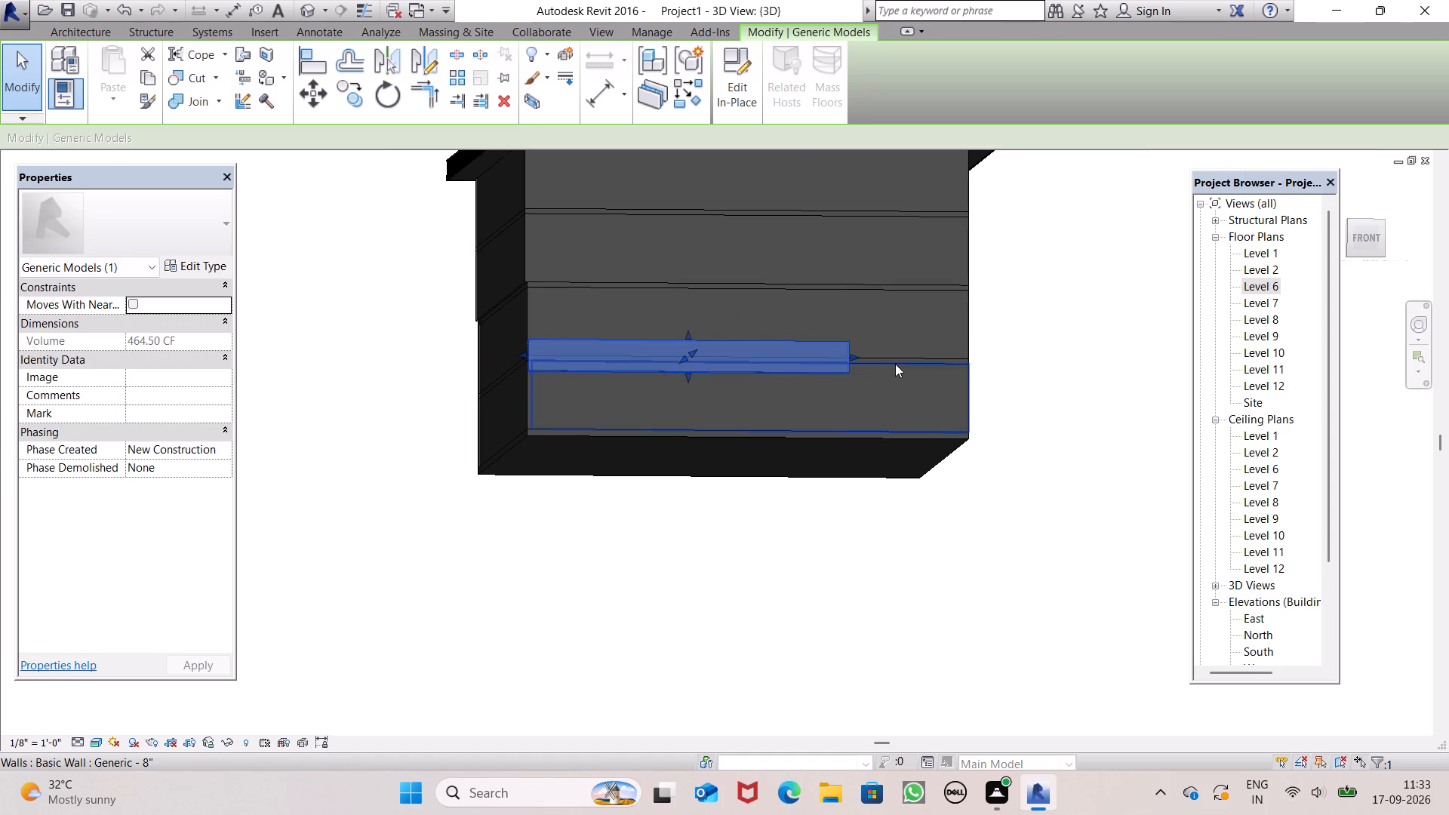
scroll(996, 363, "down", 2)
scroll(974, 328, "up", 2)
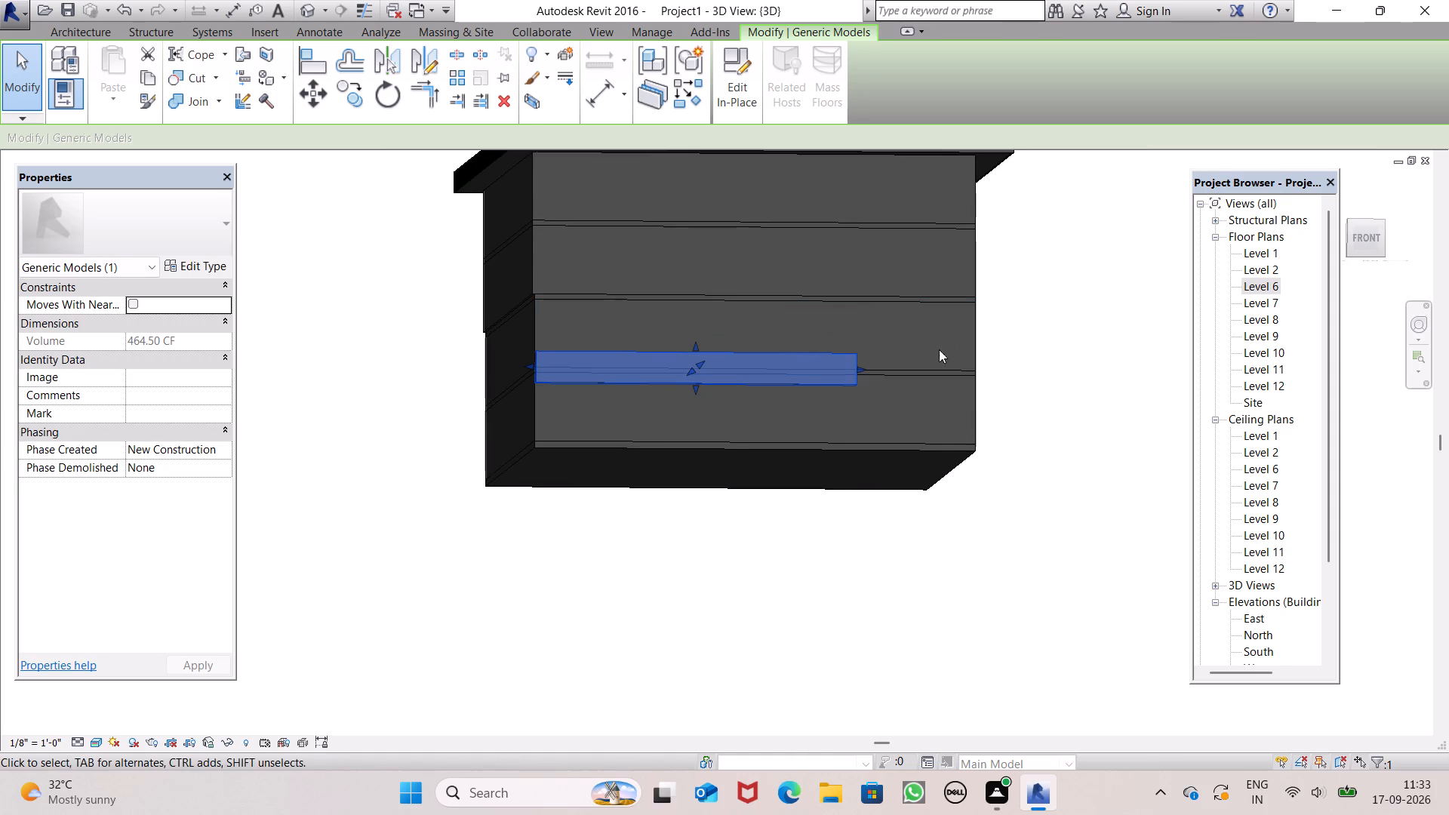
scroll(721, 327, "up", 7)
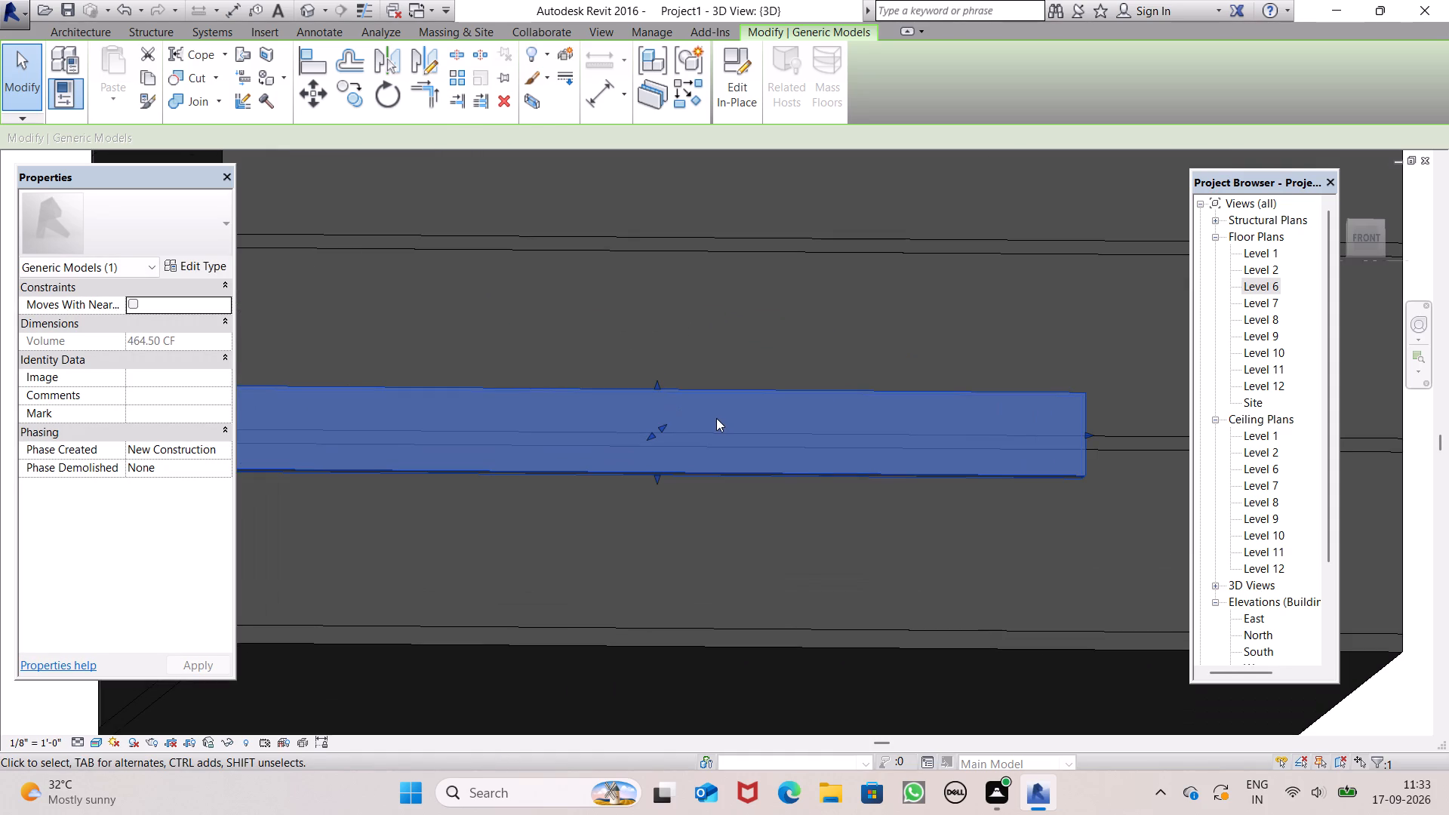
scroll(669, 452, "up", 1)
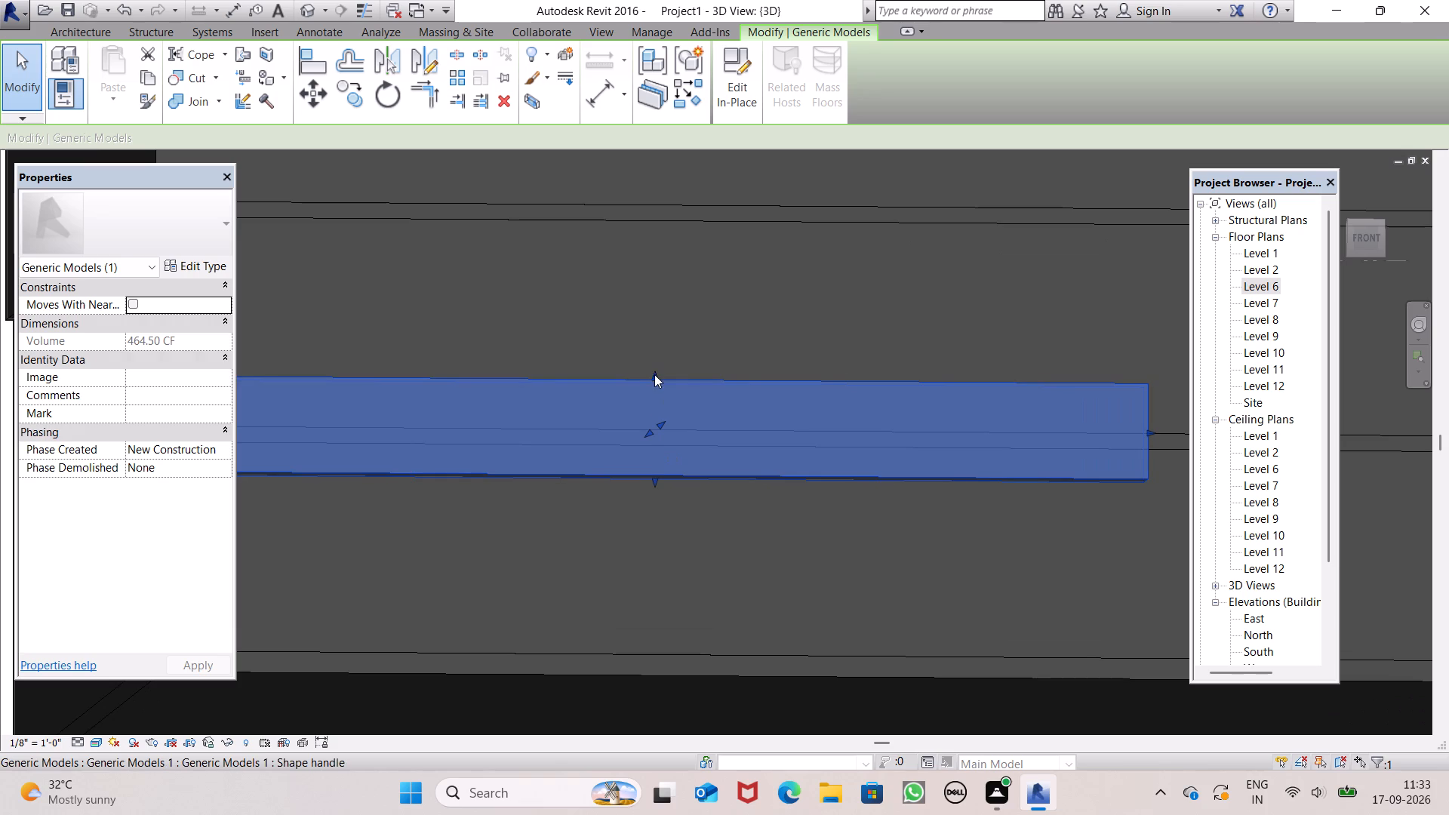
left_click_drag(654, 372, 648, 393)
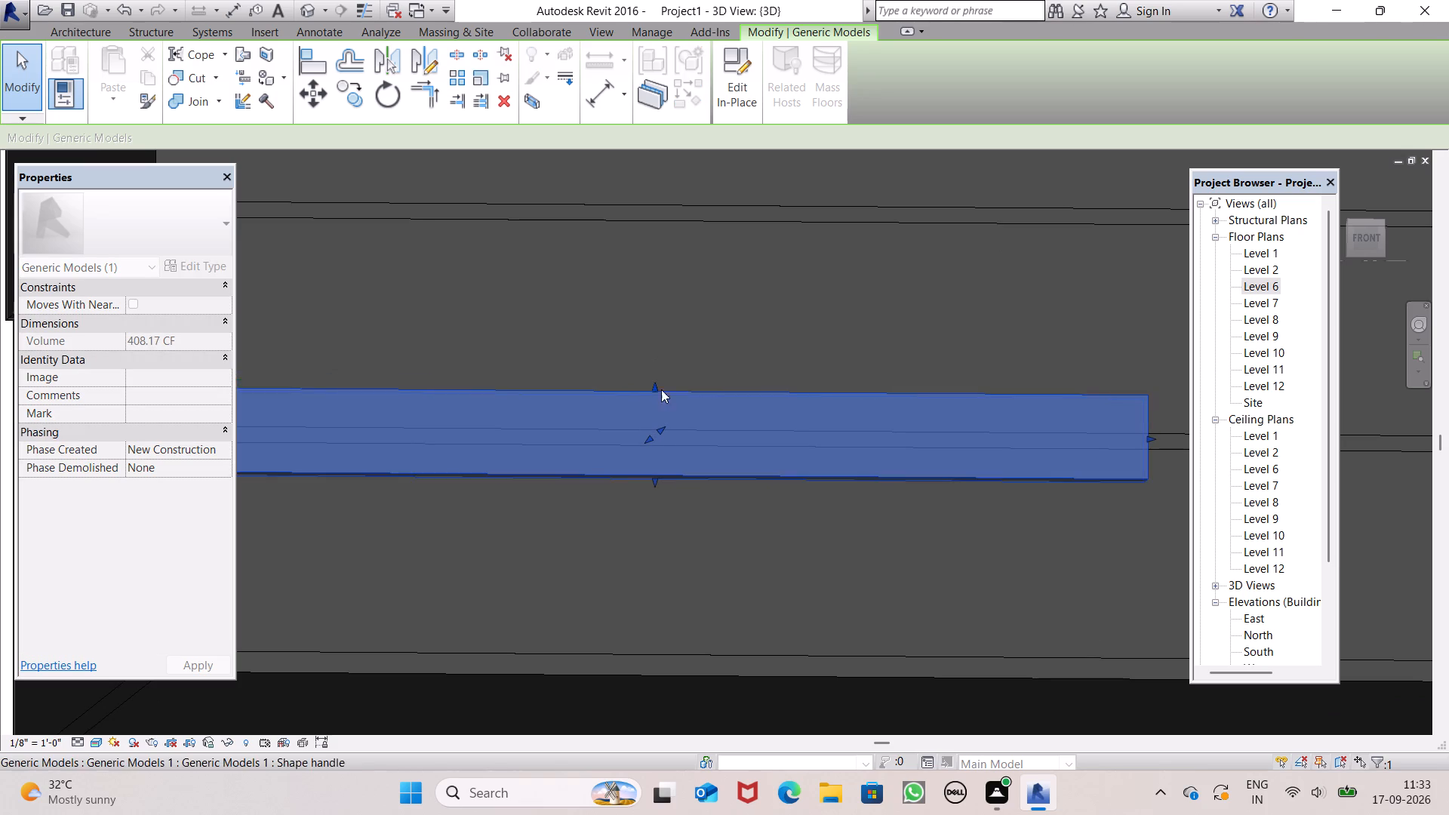
Pull the band's east end back slightly, bringing its volume to about 402.5 CF.
scroll(686, 374, "down", 2)
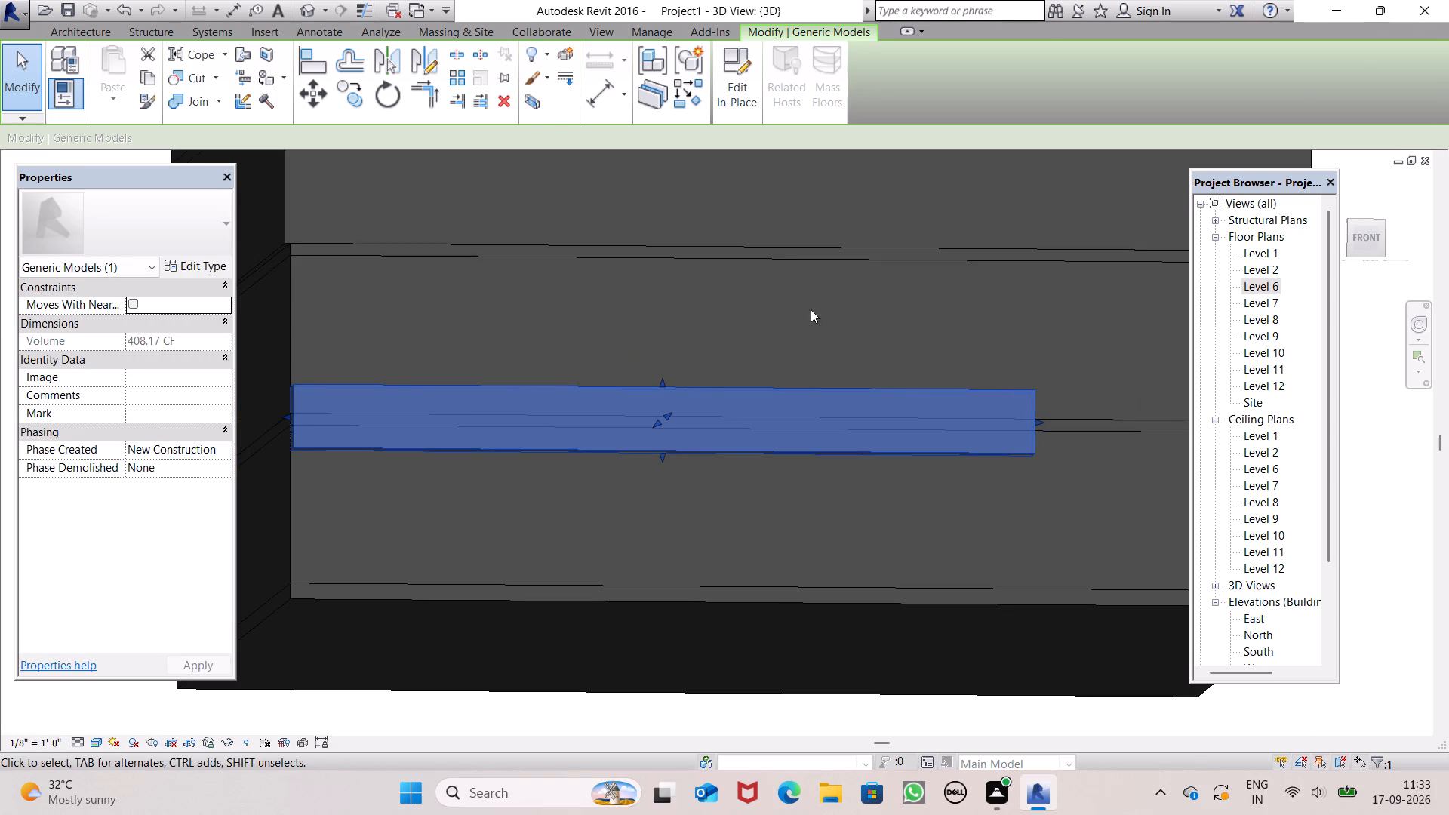
scroll(728, 337, "down", 6)
scroll(980, 371, "up", 2)
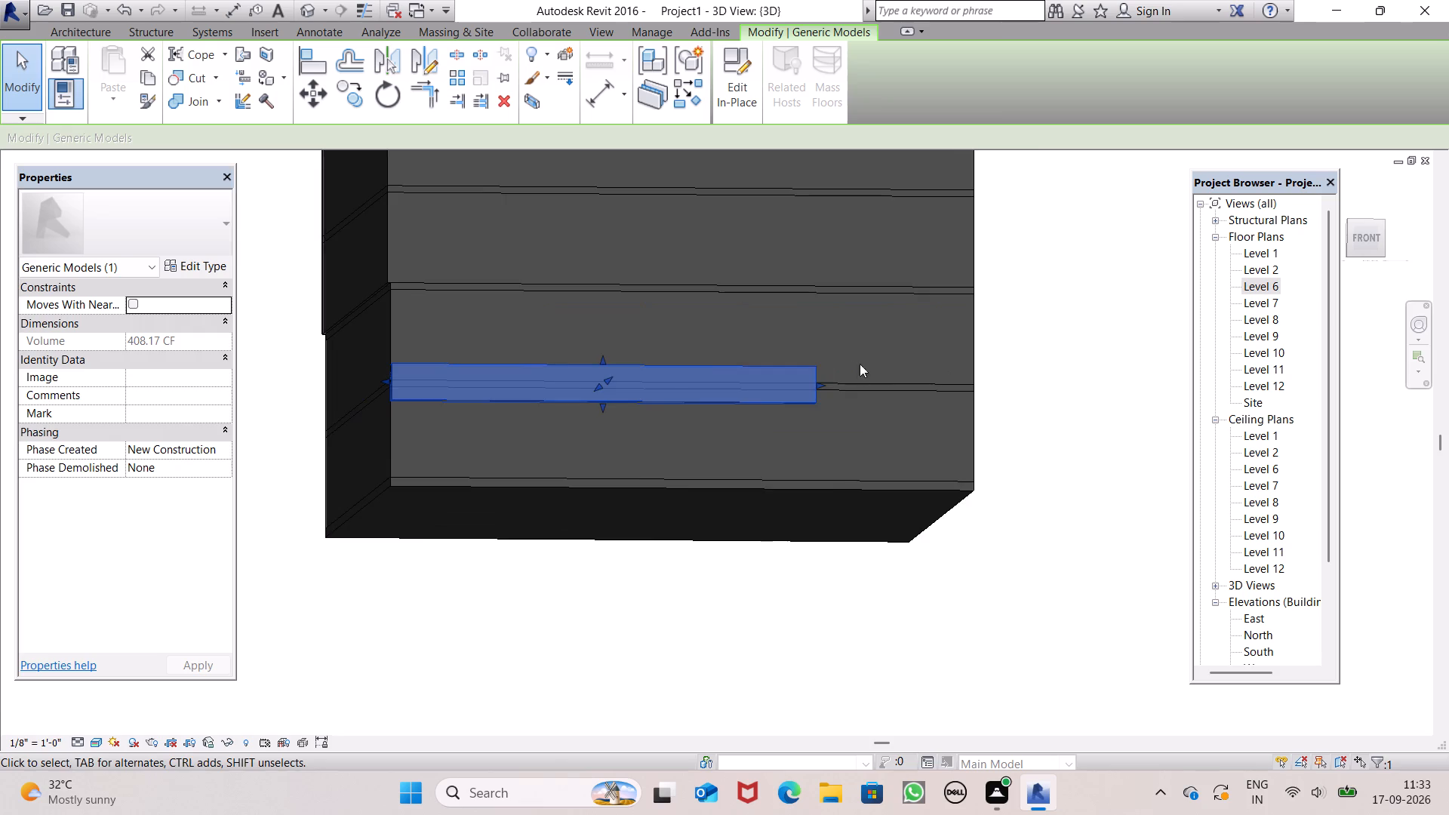
scroll(854, 364, "up", 11)
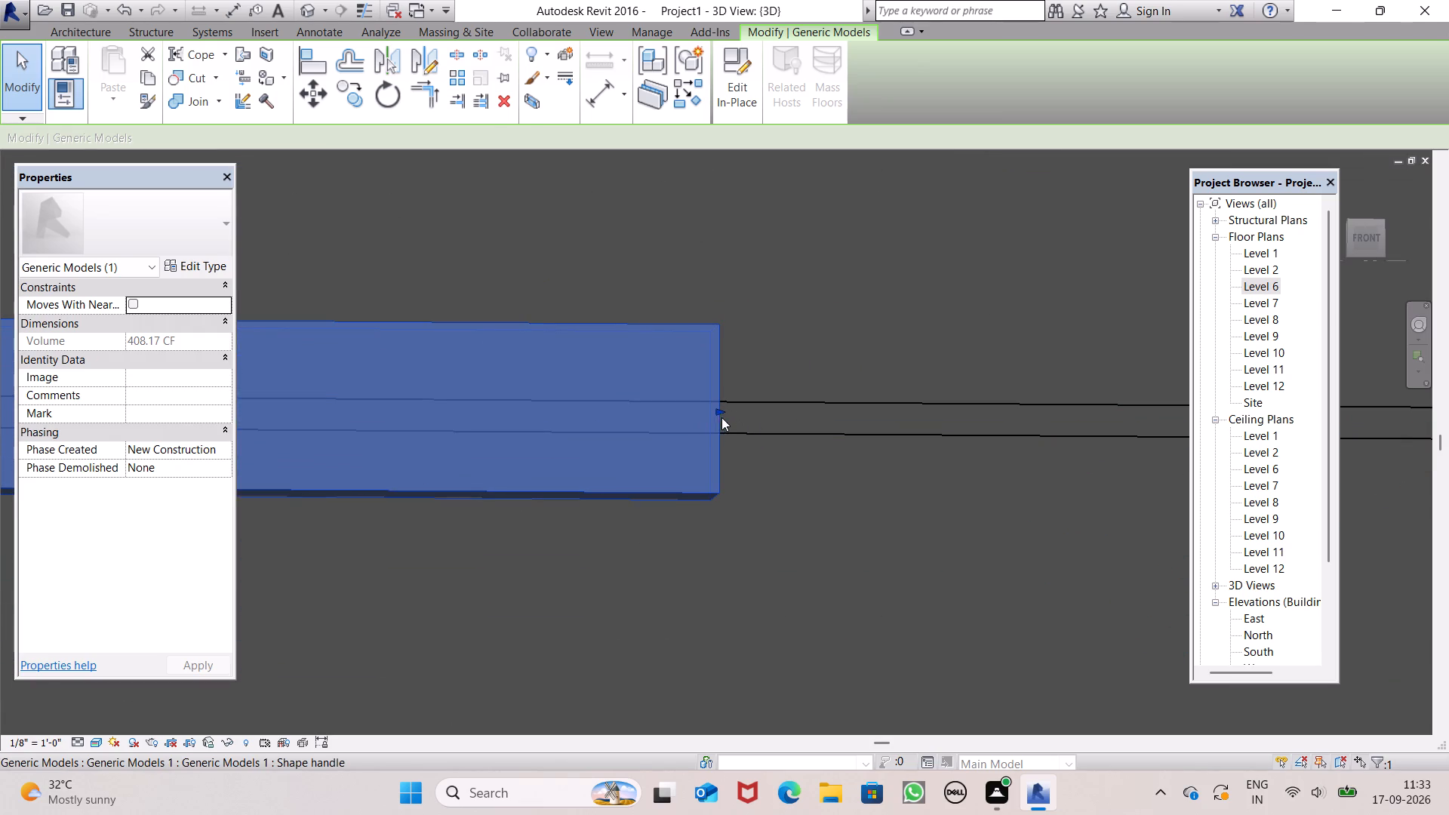
left_click_drag(713, 412, 688, 402)
Extend the band's front face outward from the front wall, deepening the projection to a volume of about 681.9 CF.
scroll(798, 407, "down", 5)
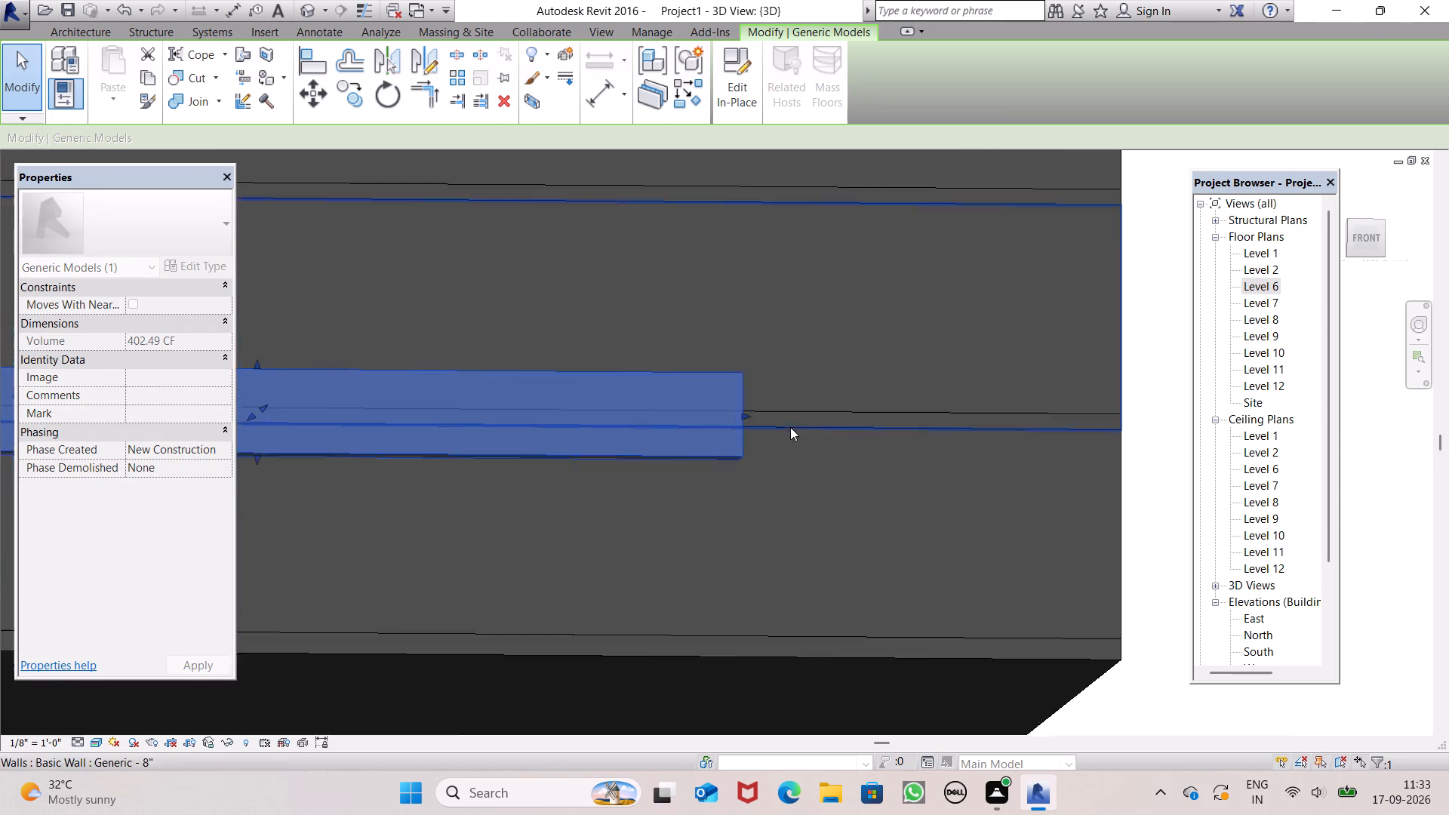
scroll(790, 427, "down", 2)
scroll(842, 391, "down", 8)
middle_click_drag(874, 368, 877, 503, "shift")
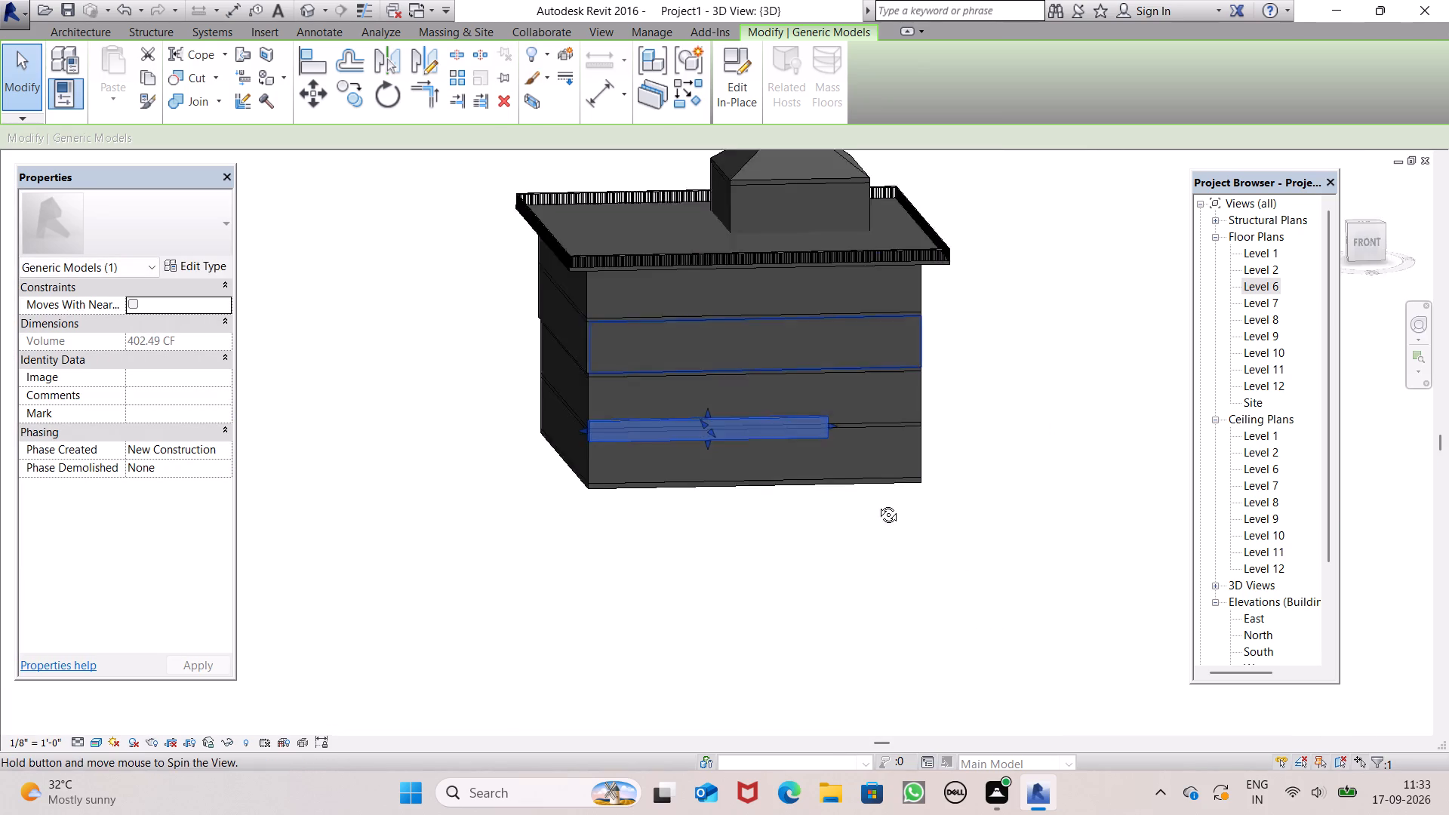
middle_click_drag(877, 503, 829, 685, "shift")
scroll(685, 416, "up", 8)
scroll(755, 472, "up", 5)
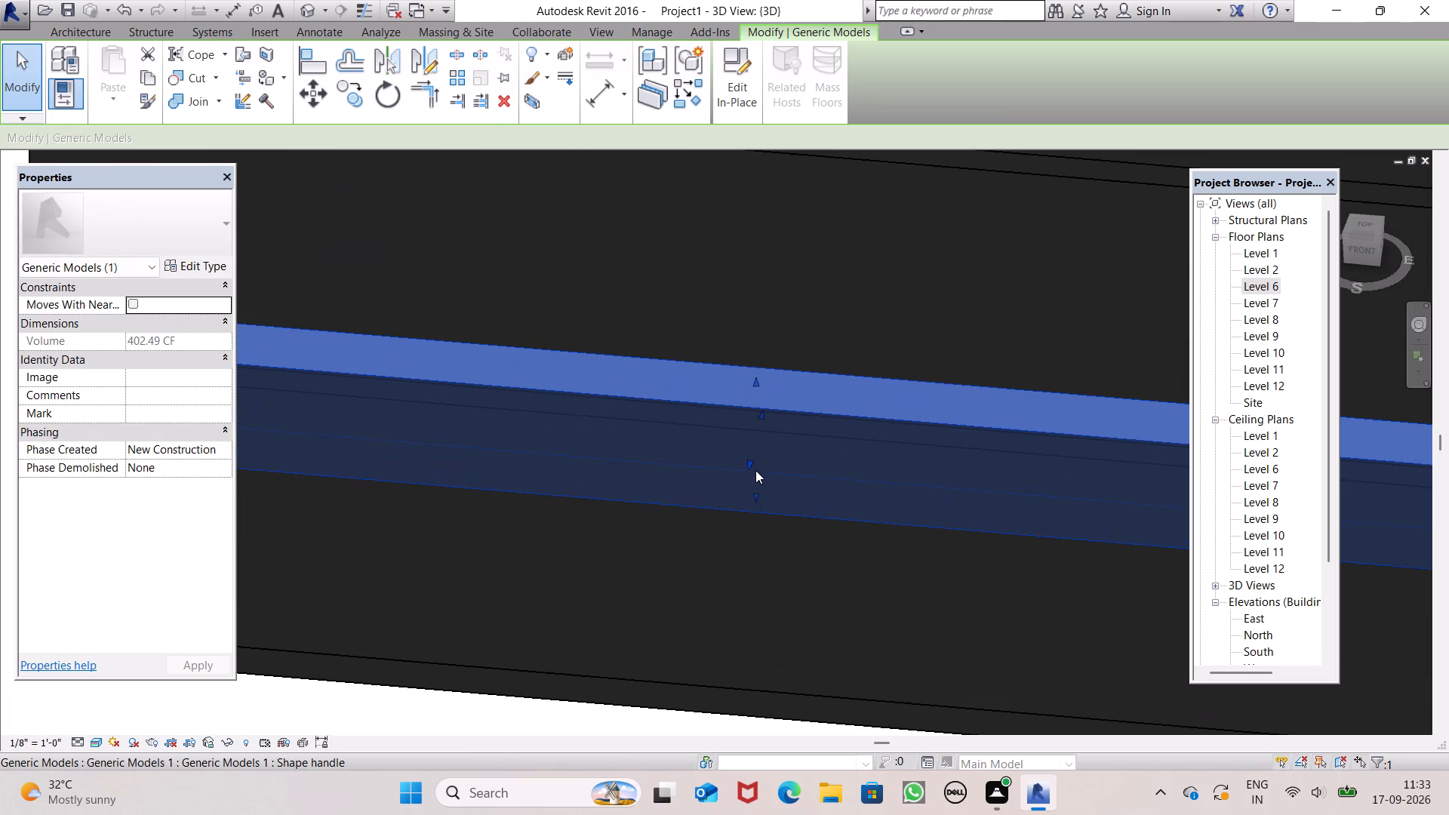
left_click_drag(747, 464, 737, 485)
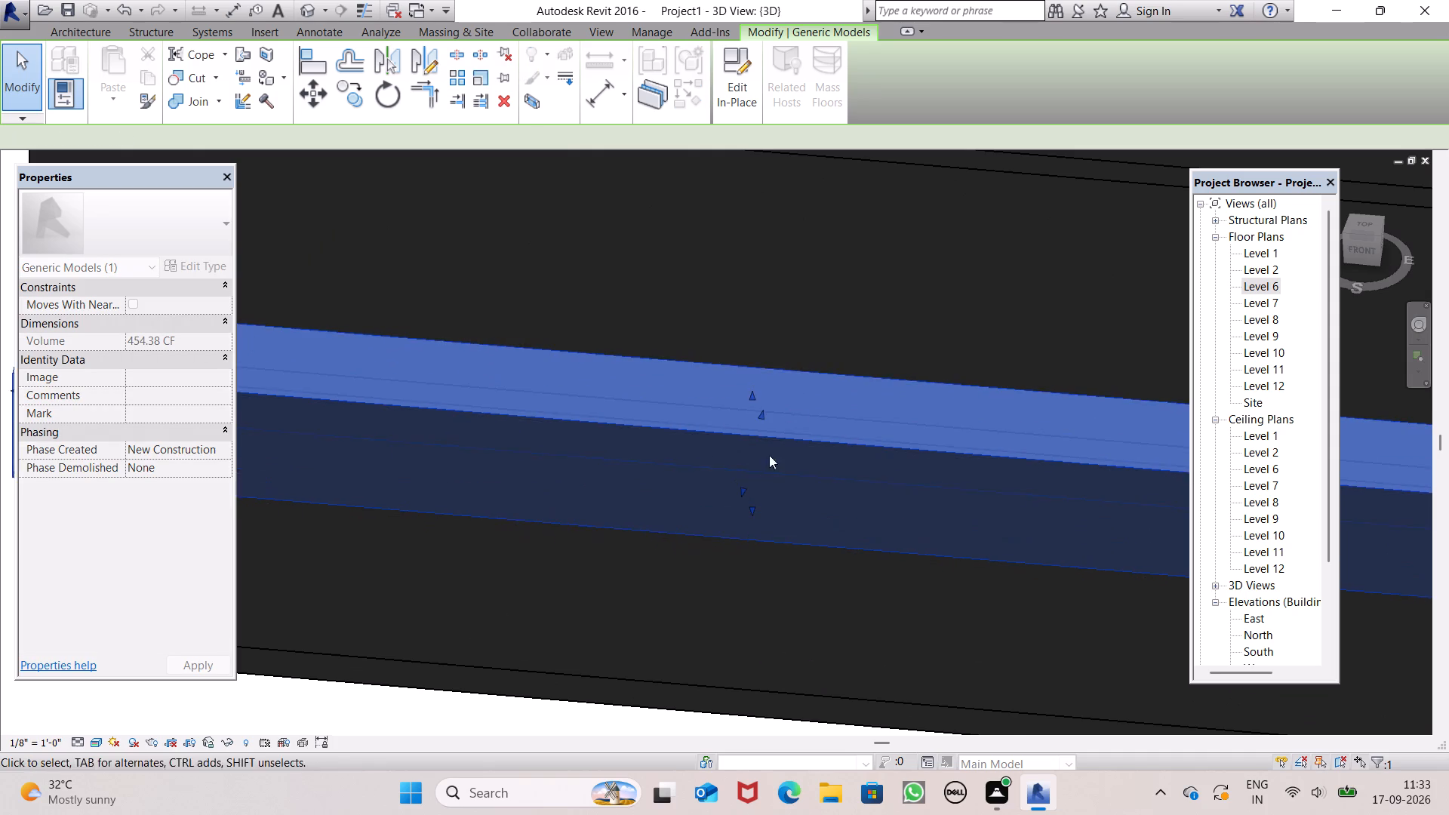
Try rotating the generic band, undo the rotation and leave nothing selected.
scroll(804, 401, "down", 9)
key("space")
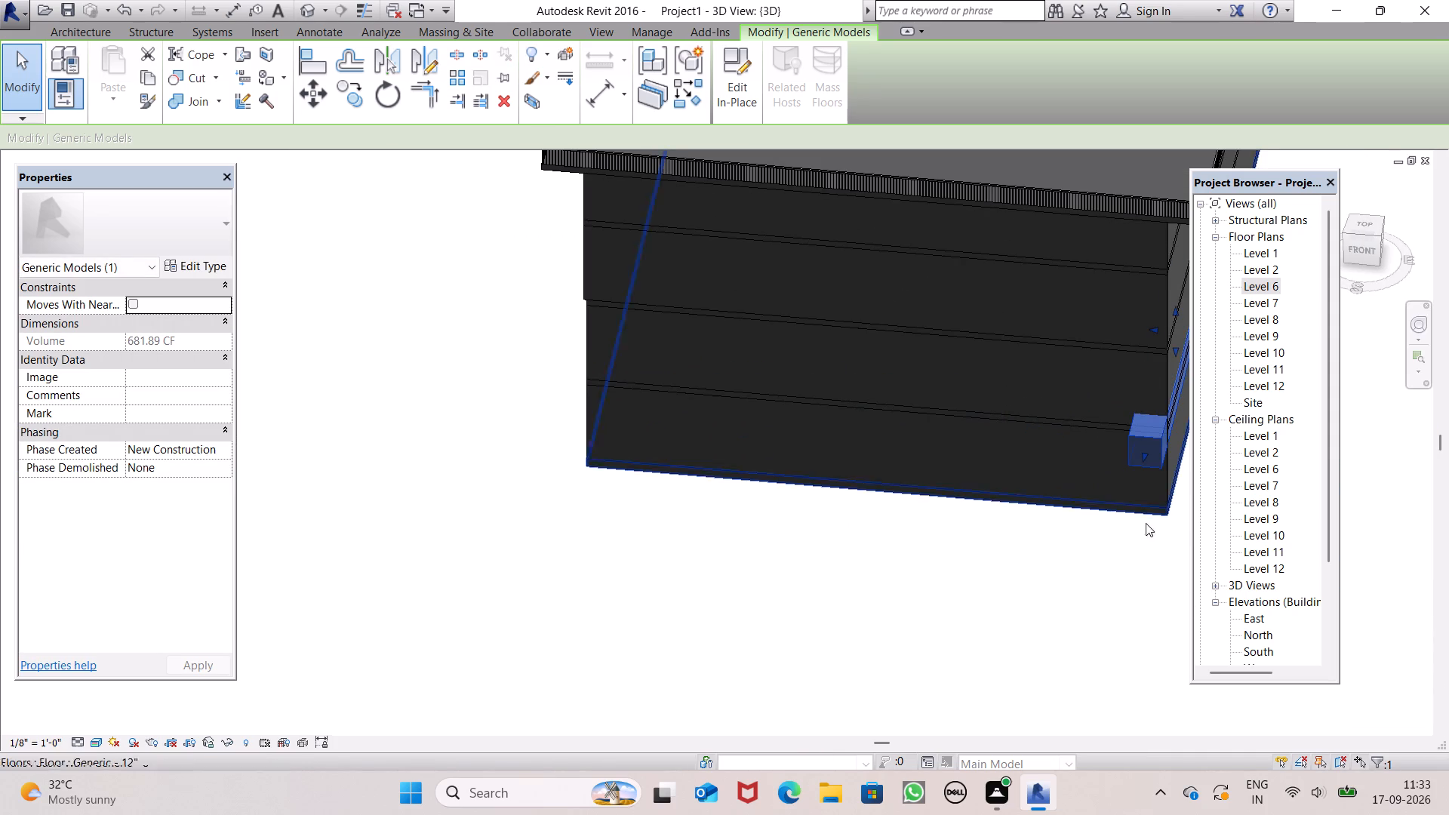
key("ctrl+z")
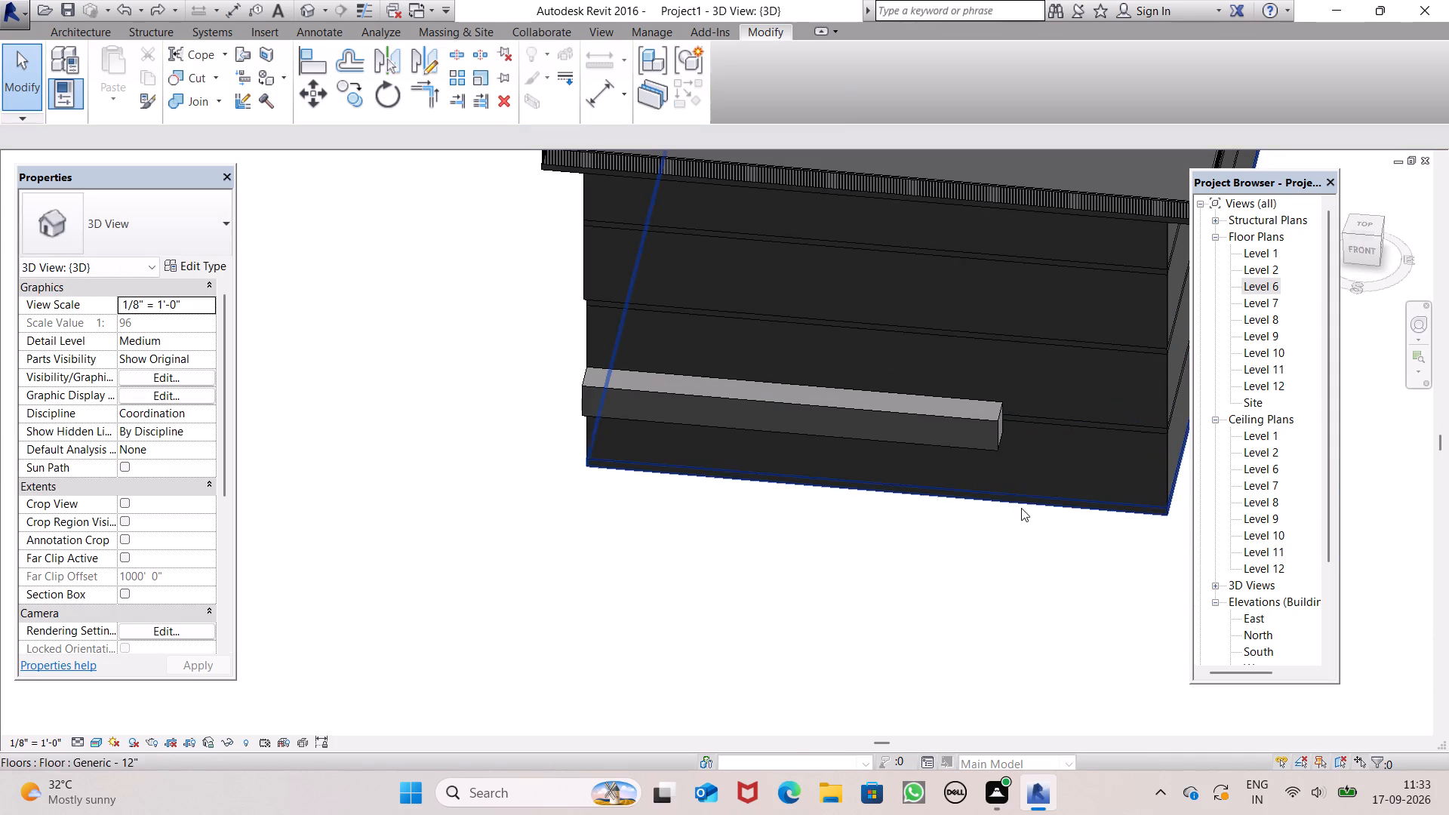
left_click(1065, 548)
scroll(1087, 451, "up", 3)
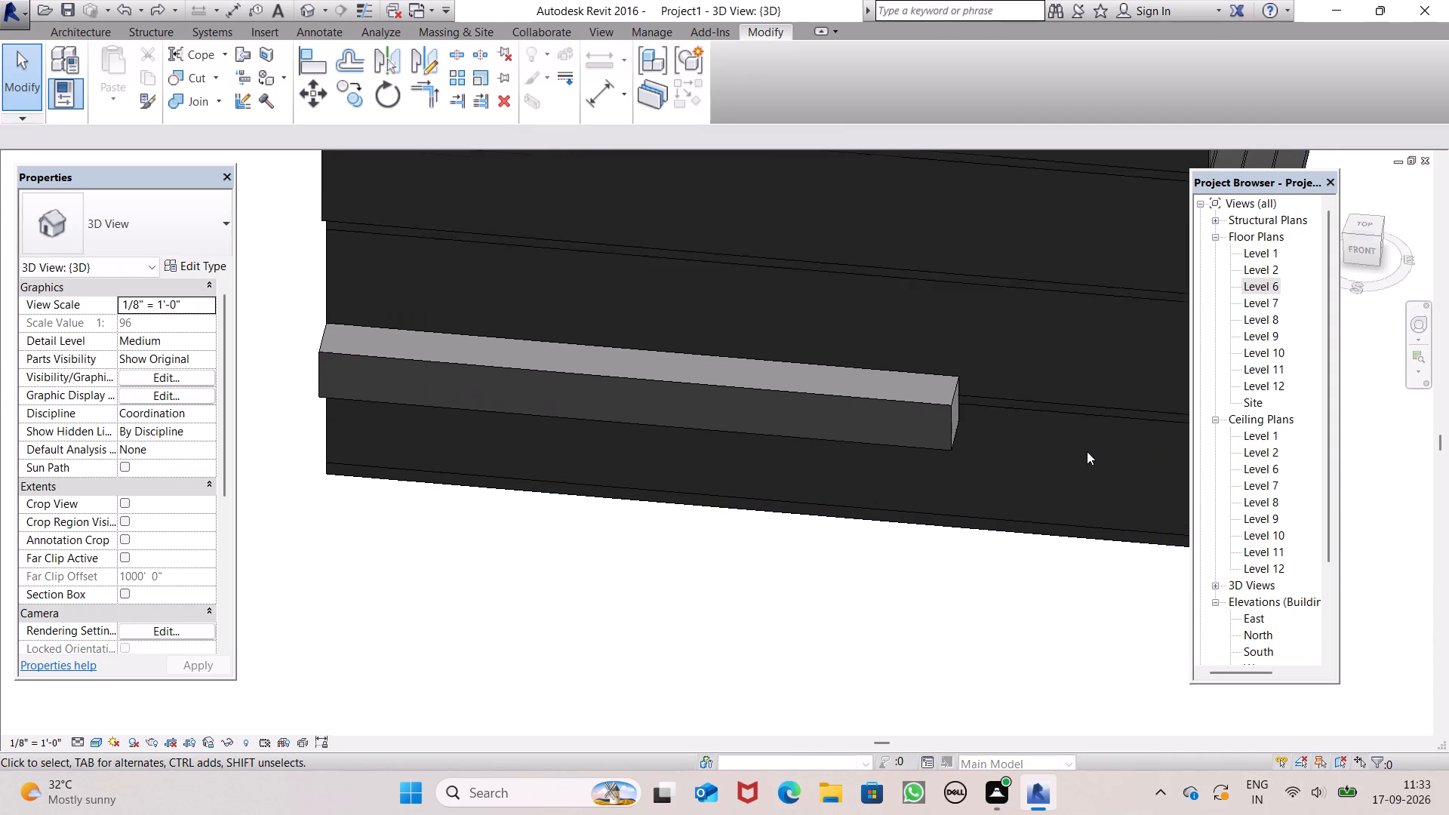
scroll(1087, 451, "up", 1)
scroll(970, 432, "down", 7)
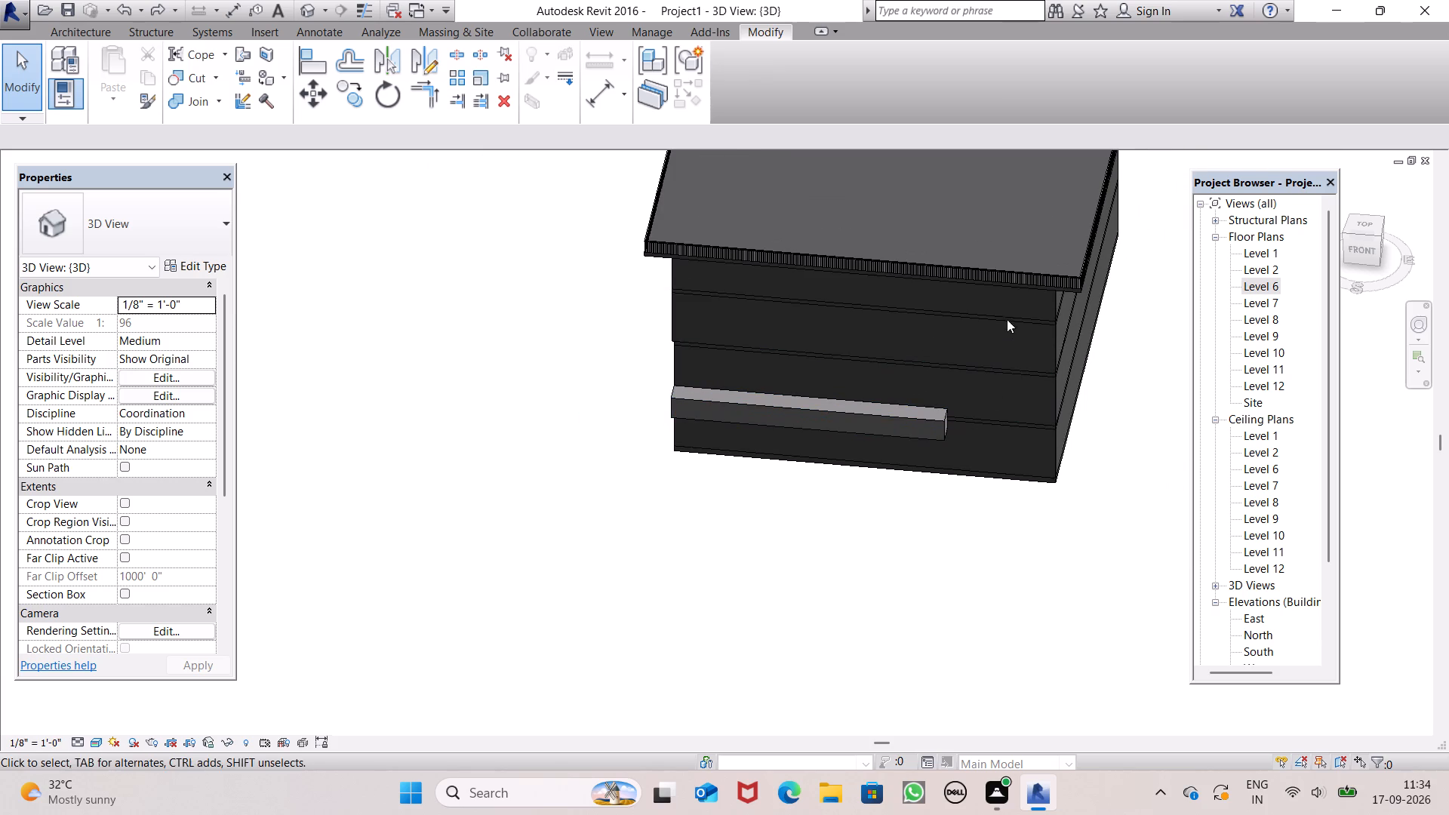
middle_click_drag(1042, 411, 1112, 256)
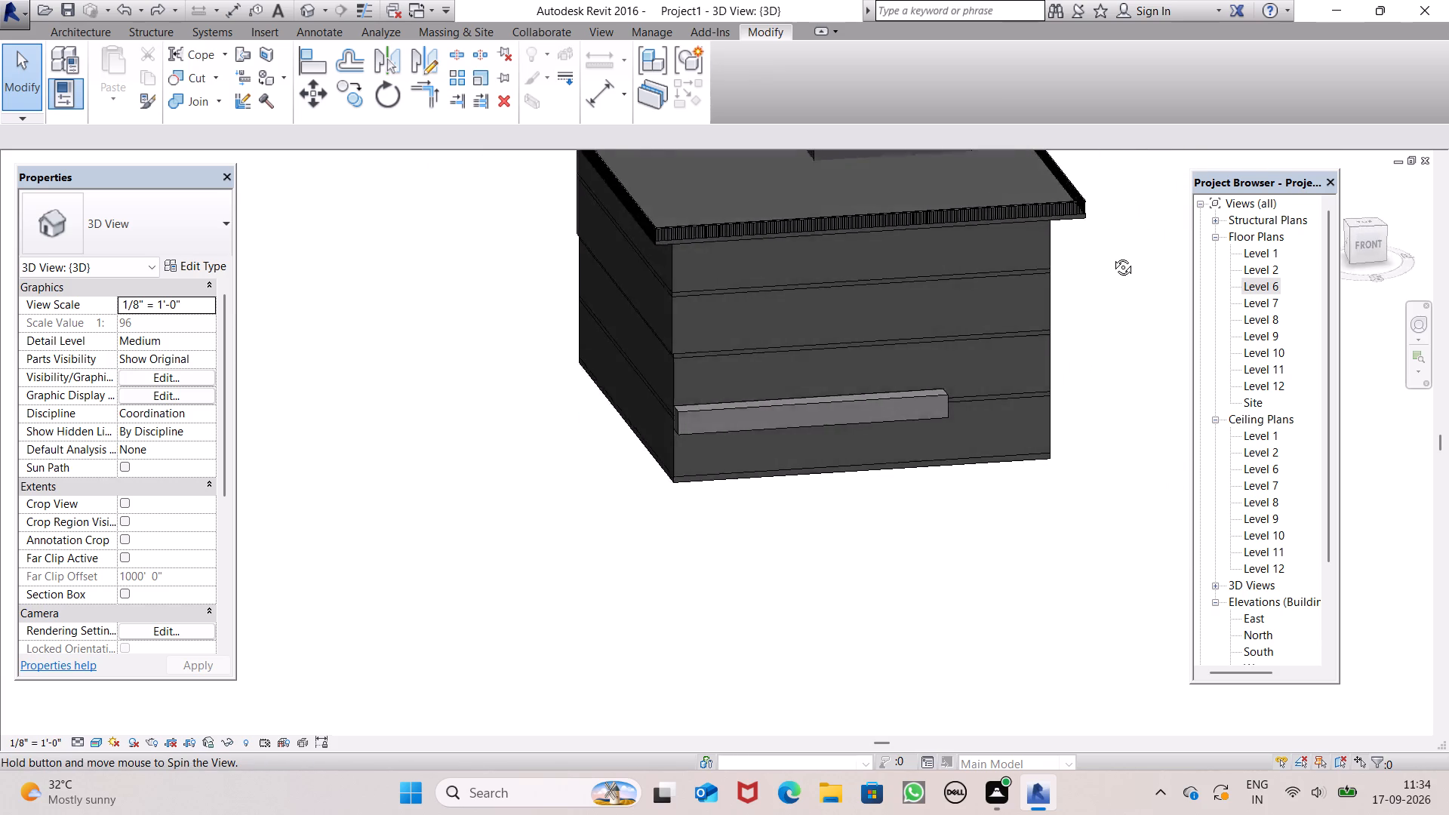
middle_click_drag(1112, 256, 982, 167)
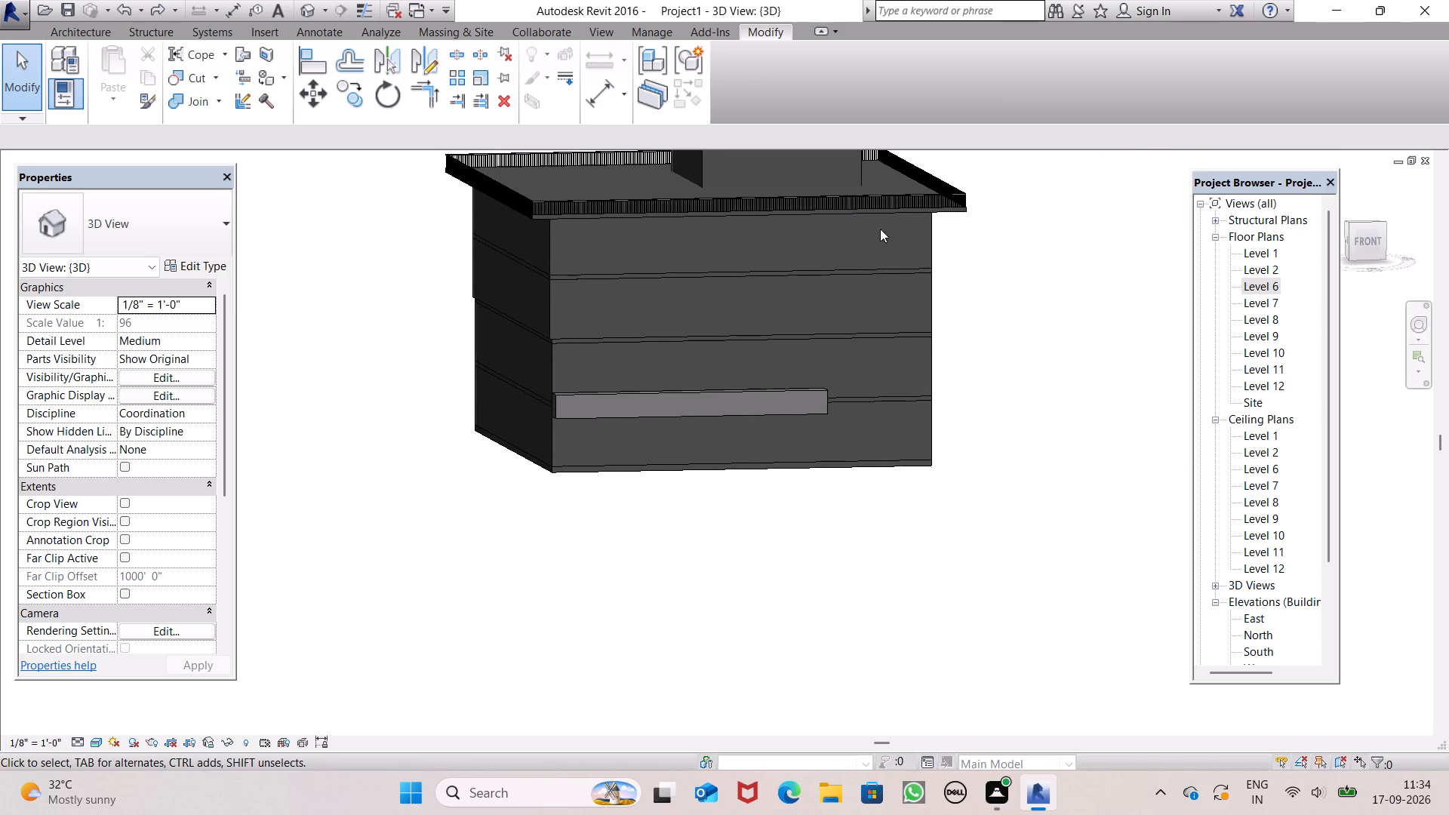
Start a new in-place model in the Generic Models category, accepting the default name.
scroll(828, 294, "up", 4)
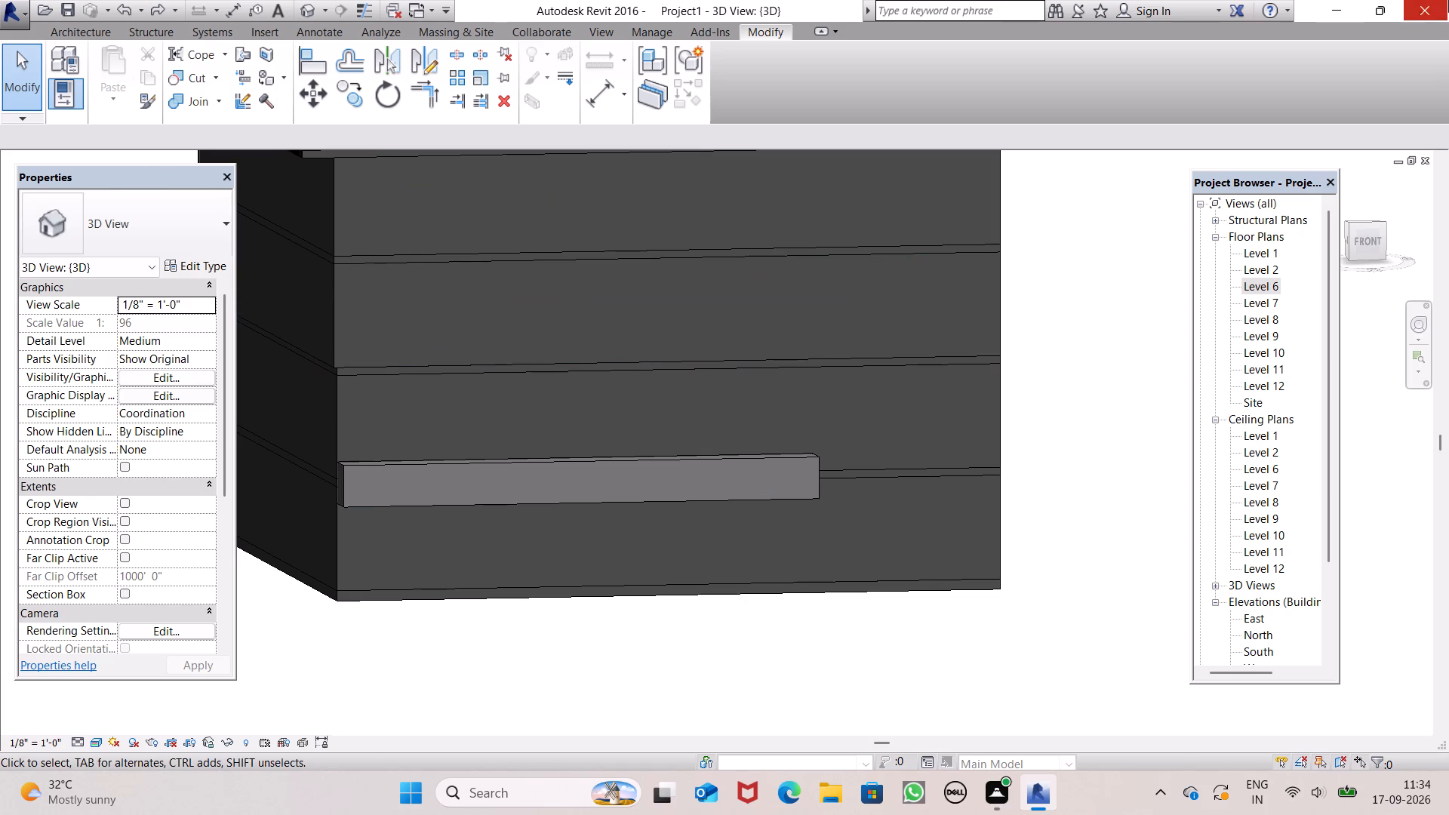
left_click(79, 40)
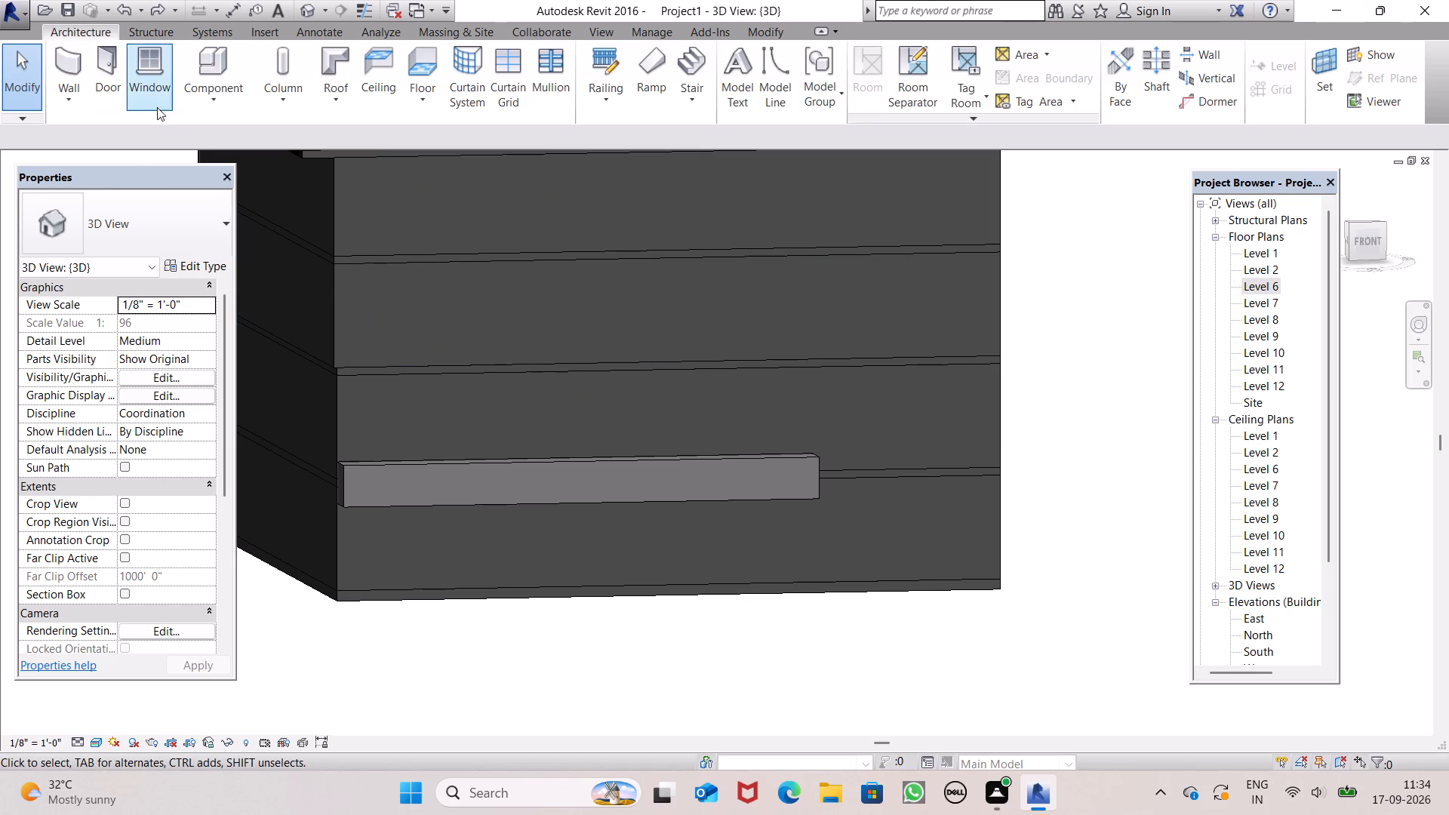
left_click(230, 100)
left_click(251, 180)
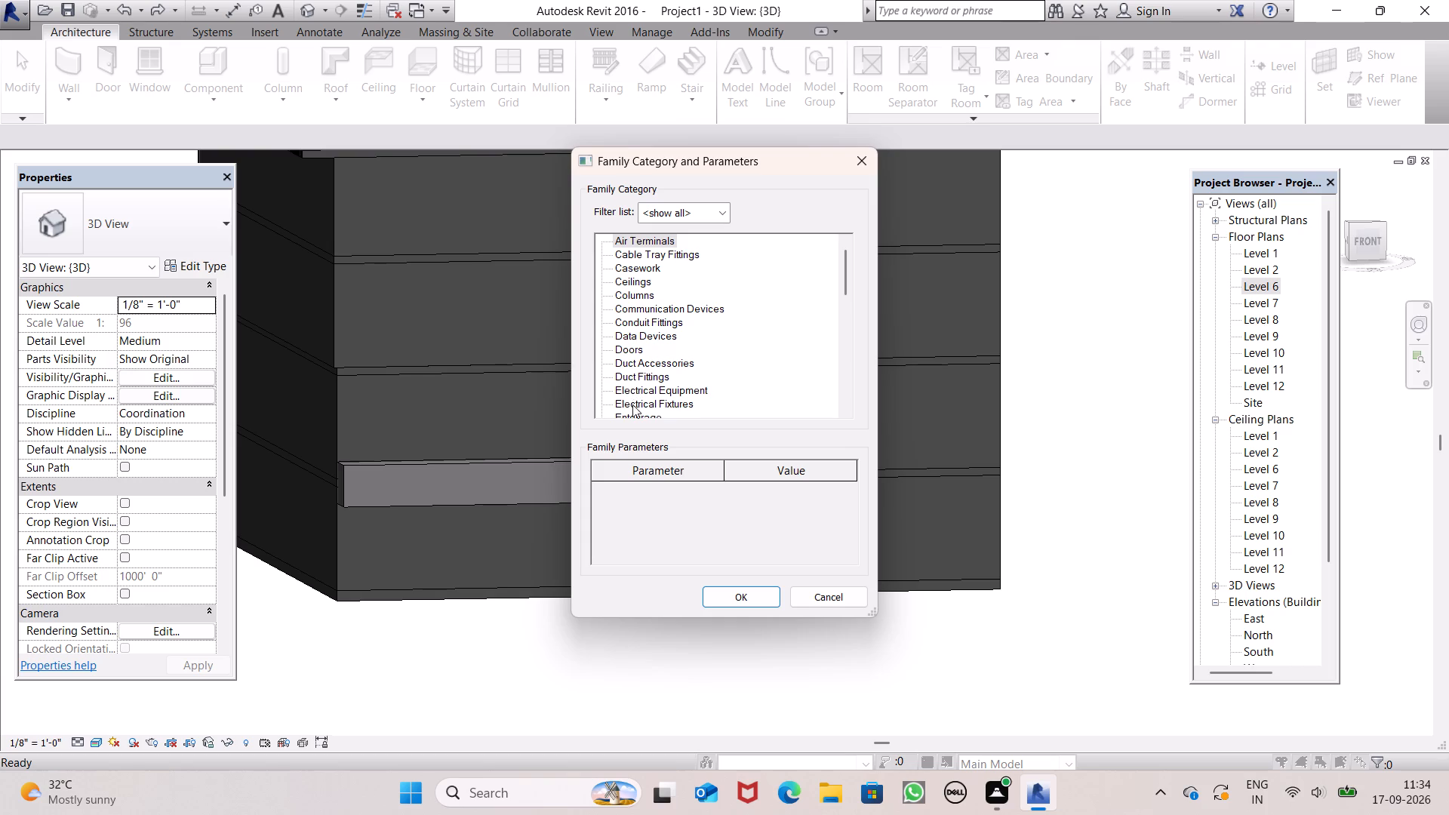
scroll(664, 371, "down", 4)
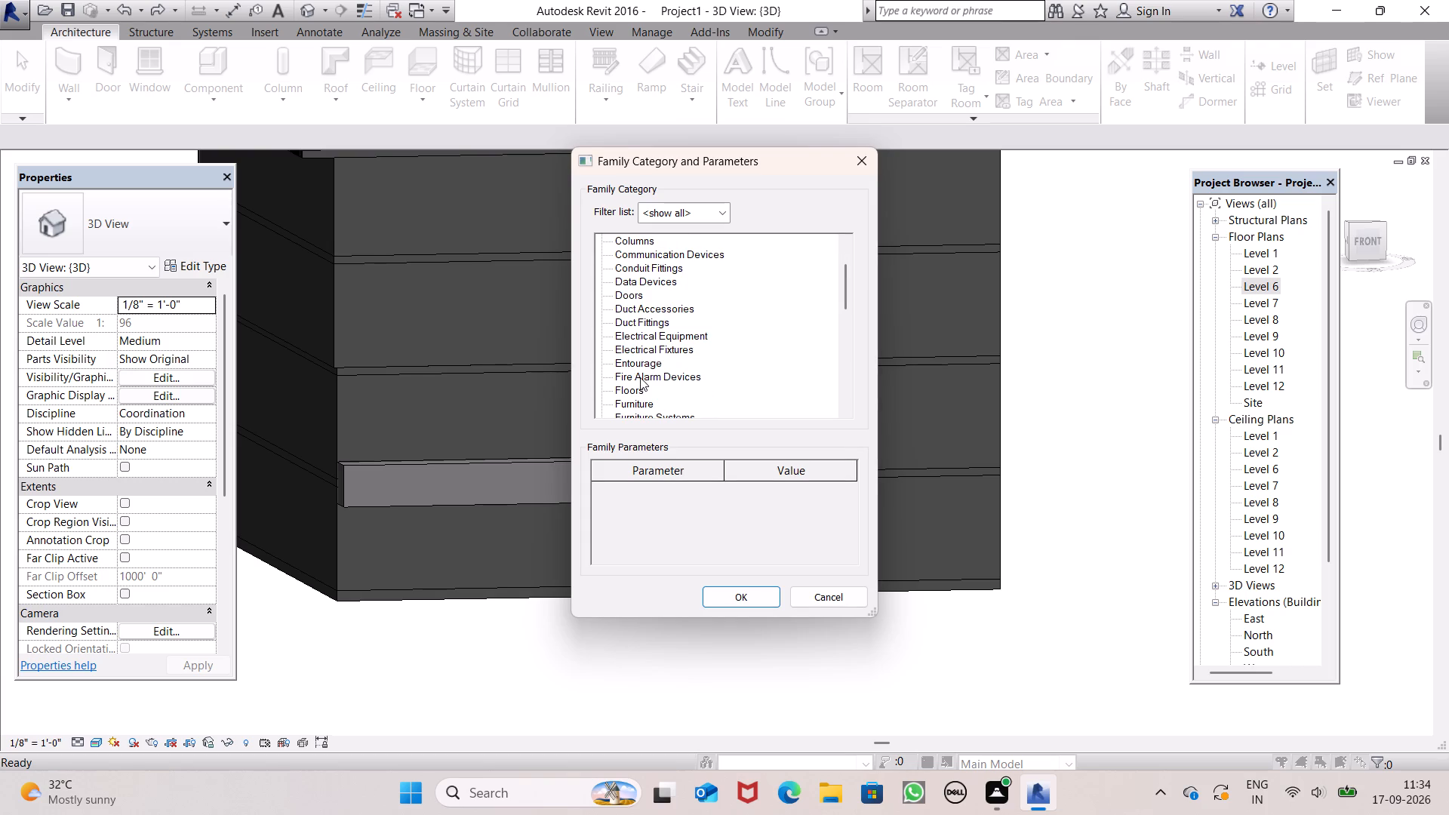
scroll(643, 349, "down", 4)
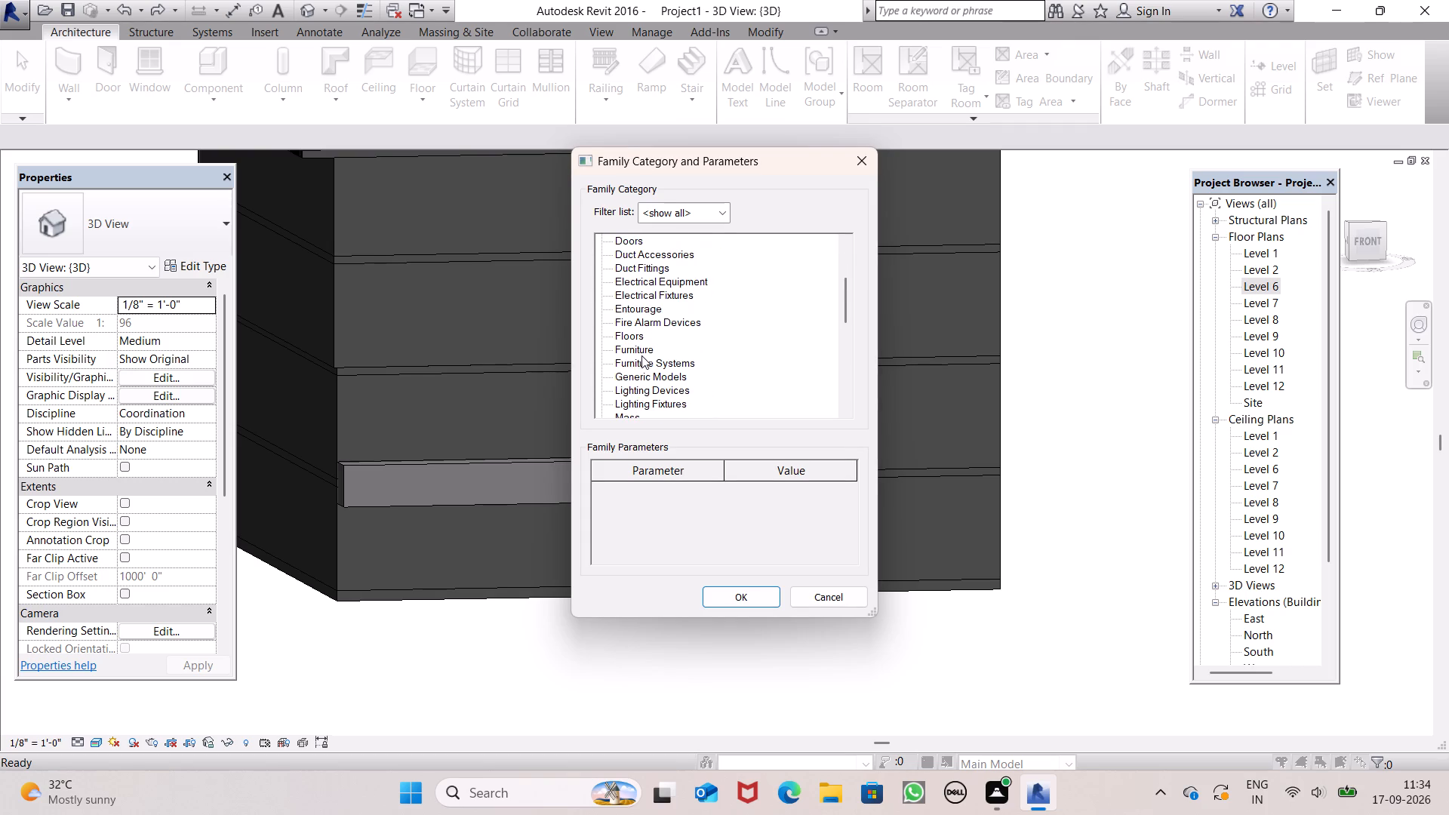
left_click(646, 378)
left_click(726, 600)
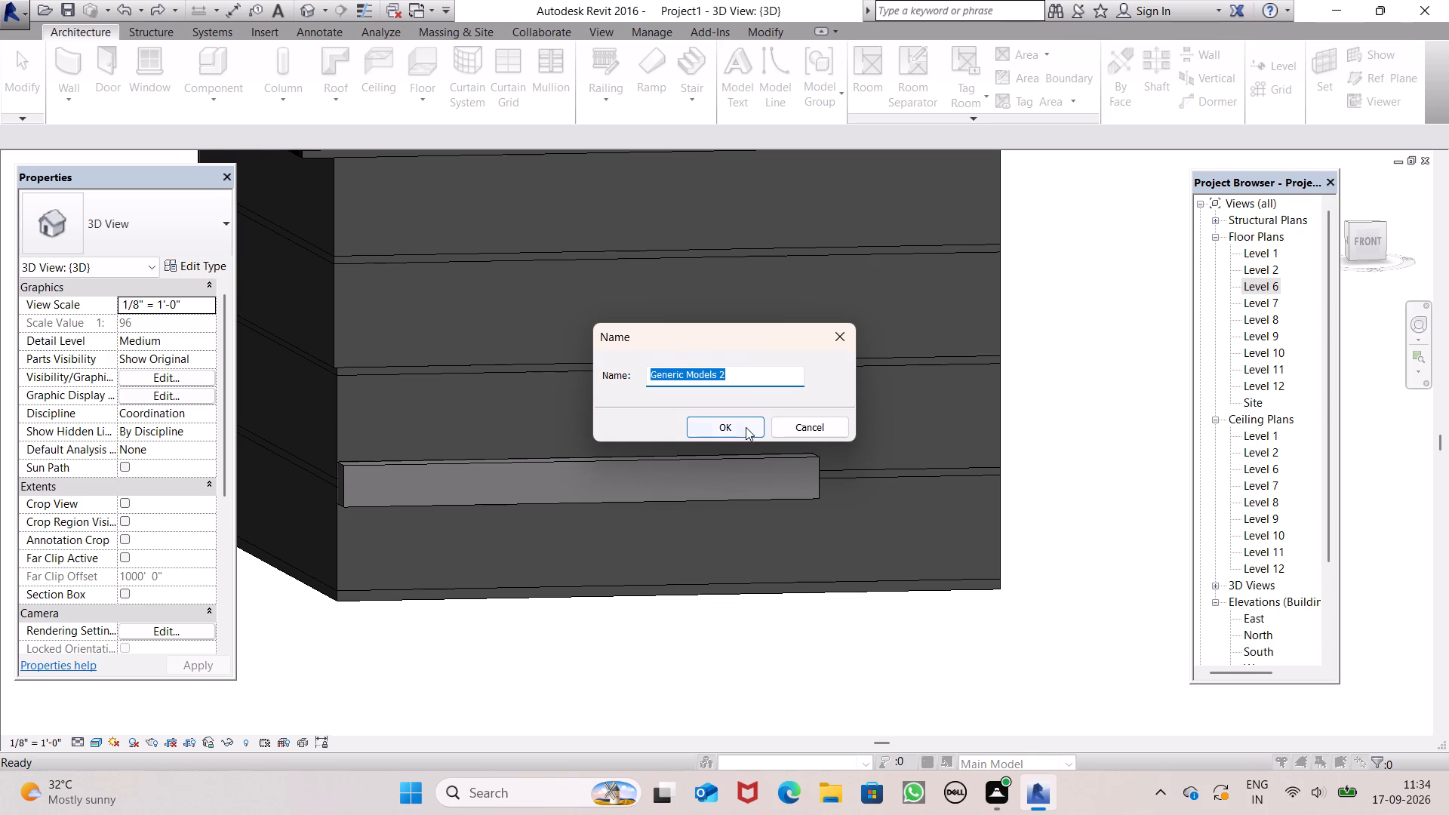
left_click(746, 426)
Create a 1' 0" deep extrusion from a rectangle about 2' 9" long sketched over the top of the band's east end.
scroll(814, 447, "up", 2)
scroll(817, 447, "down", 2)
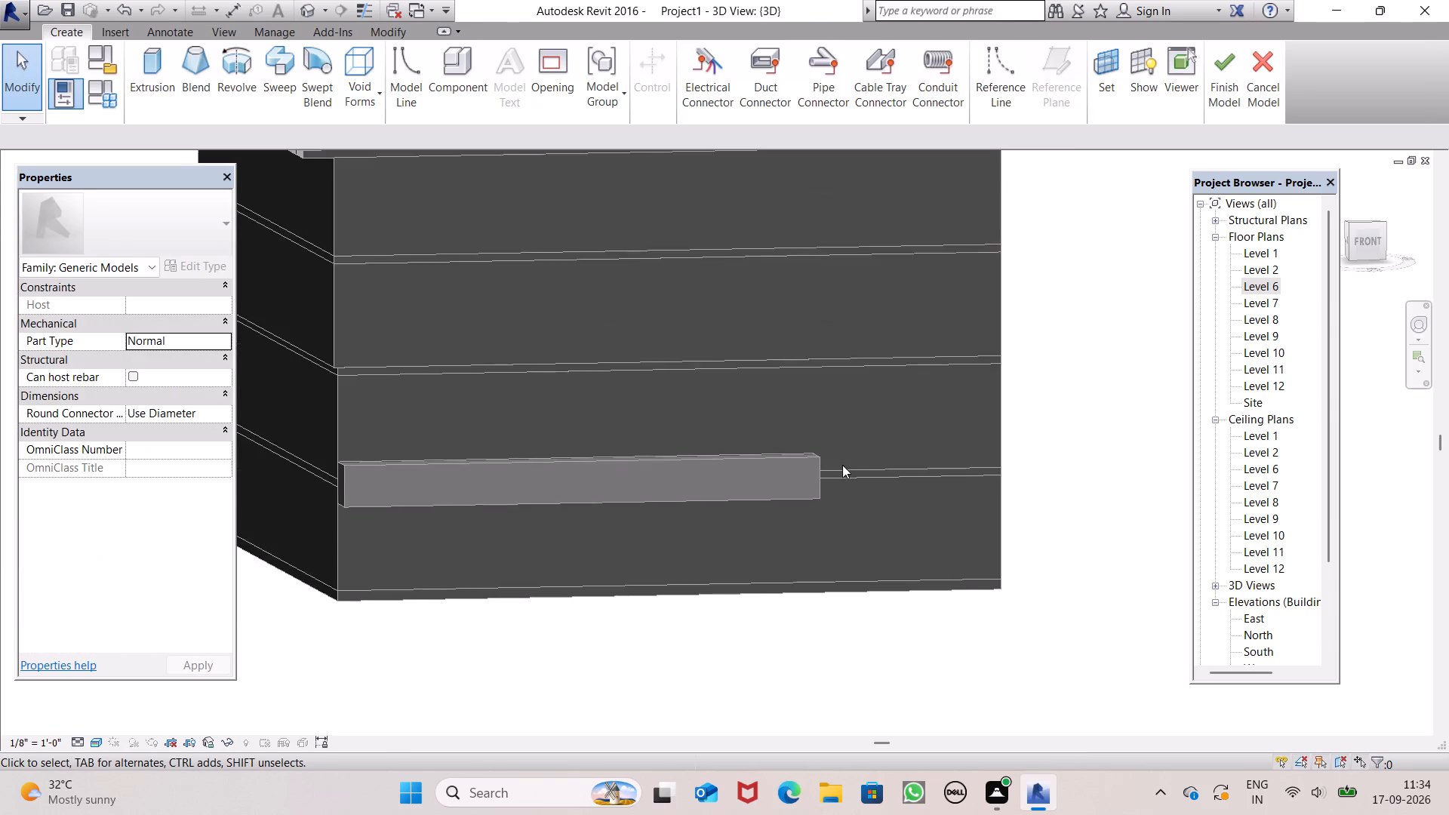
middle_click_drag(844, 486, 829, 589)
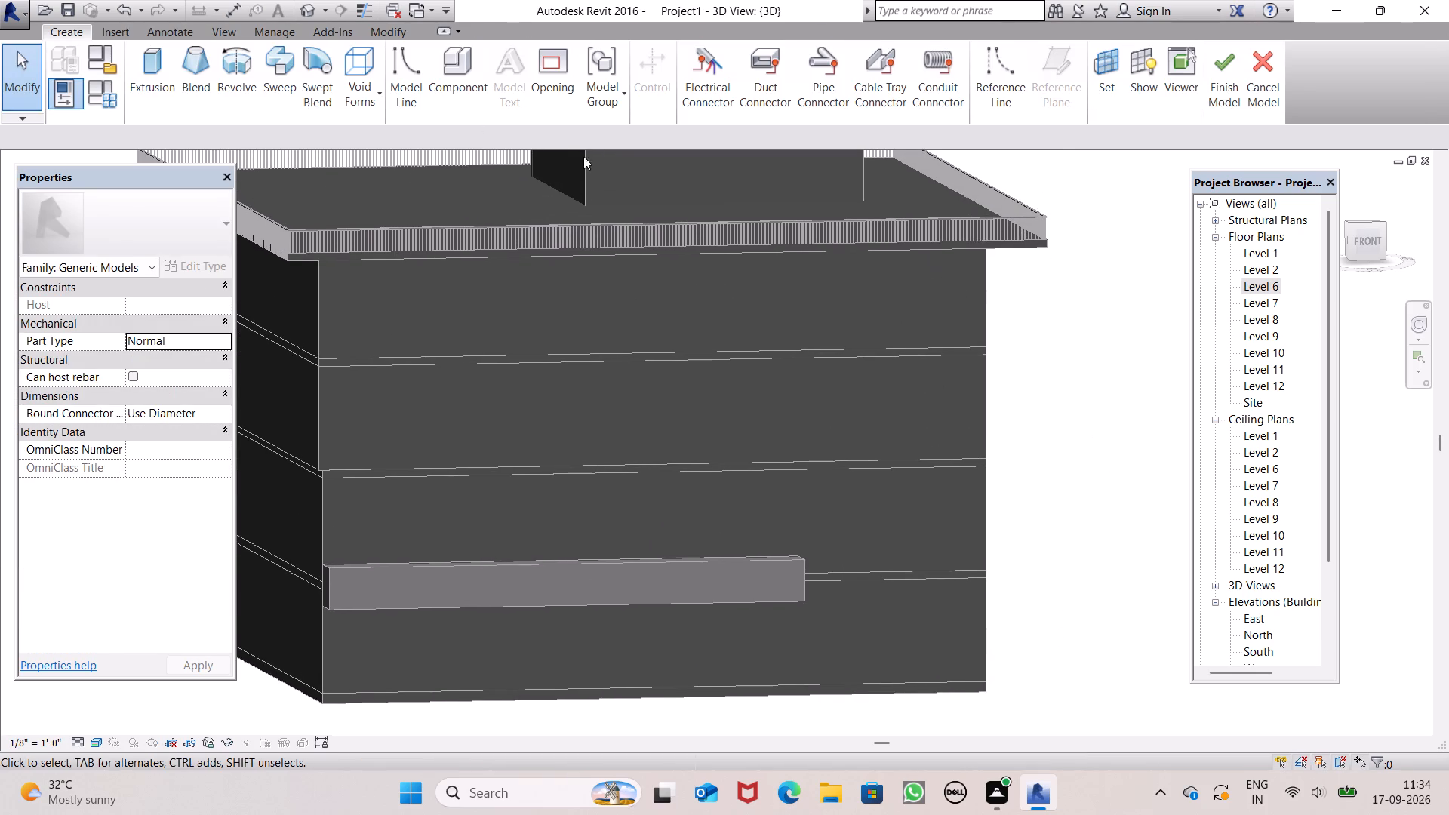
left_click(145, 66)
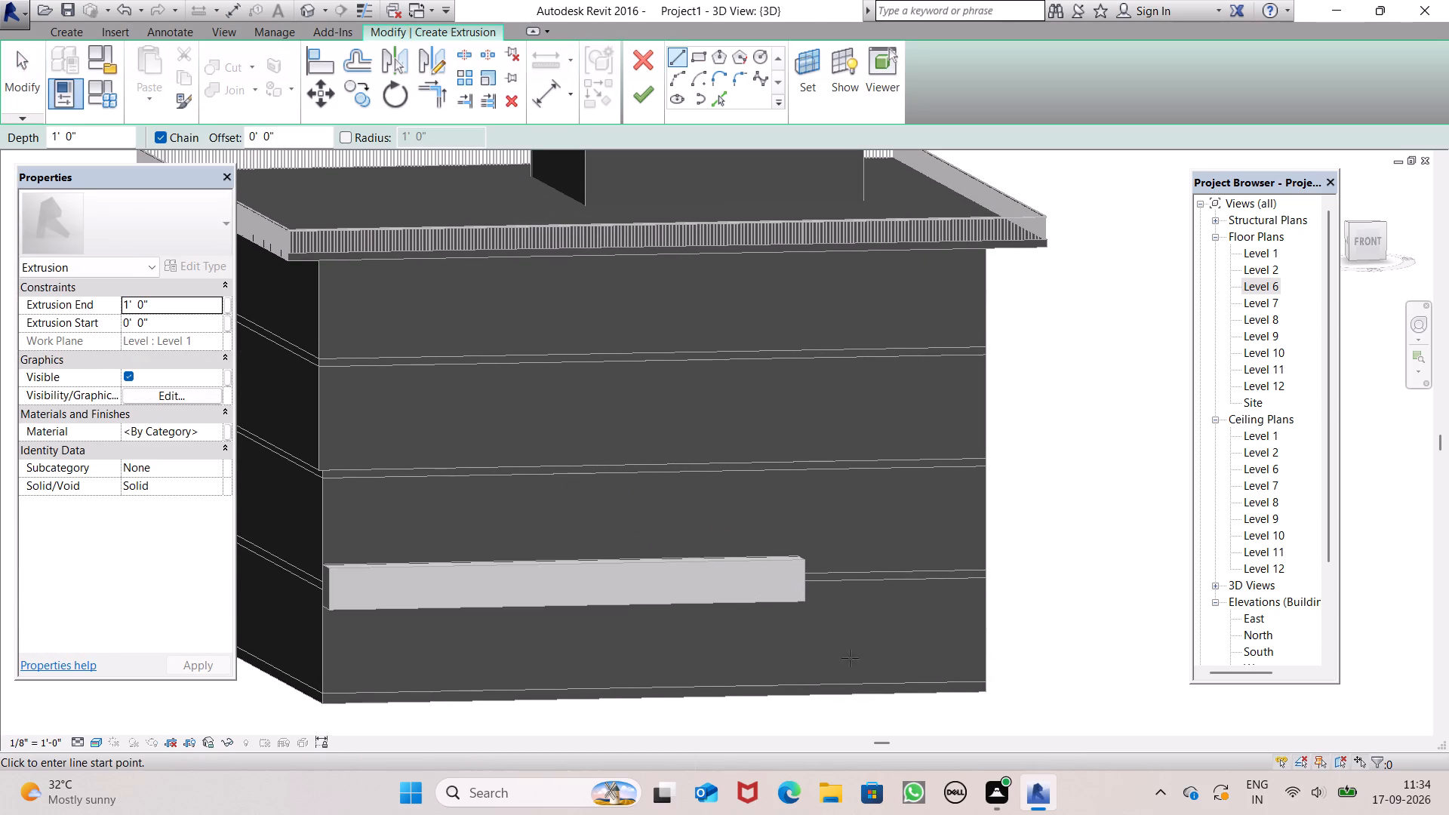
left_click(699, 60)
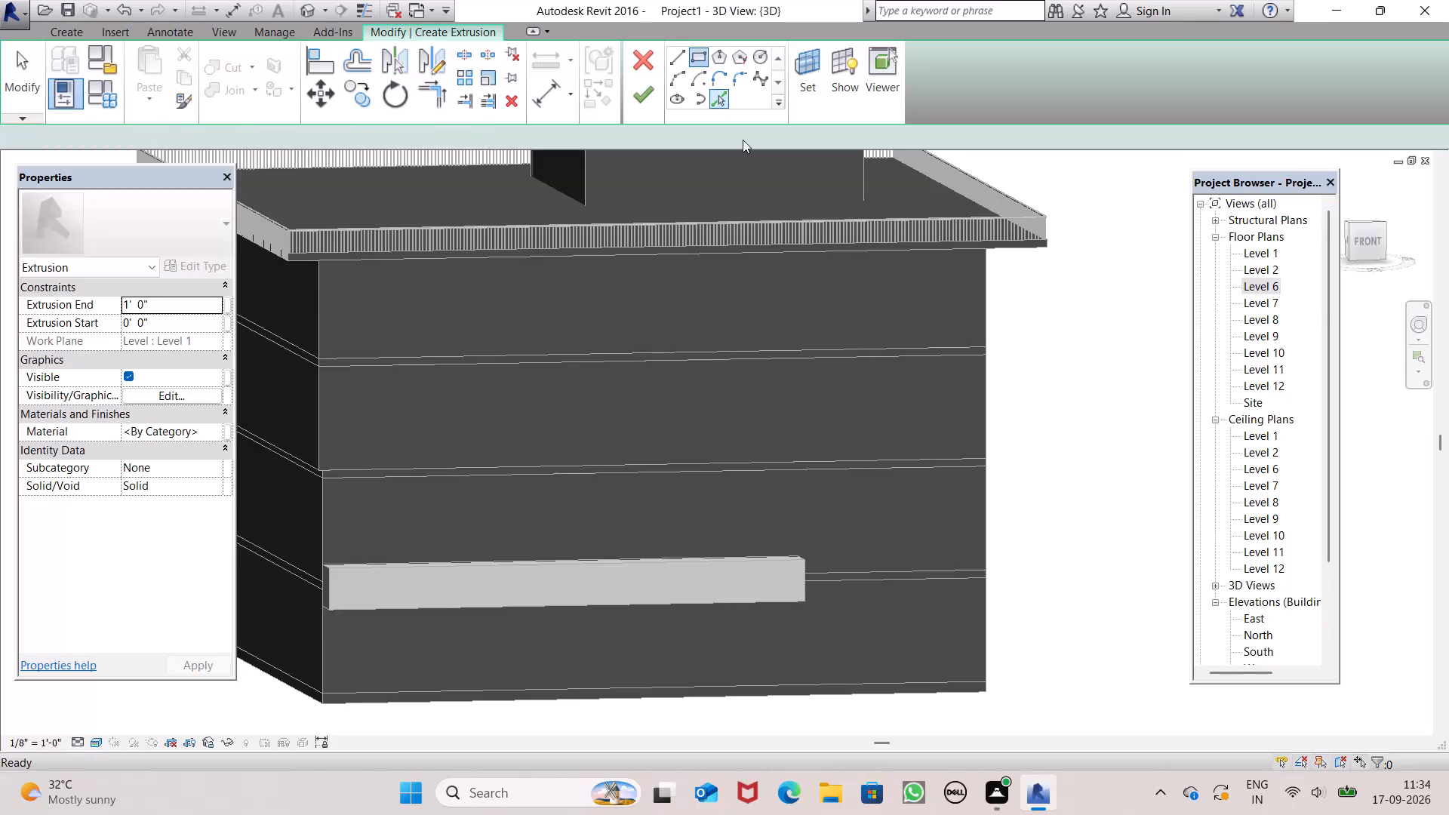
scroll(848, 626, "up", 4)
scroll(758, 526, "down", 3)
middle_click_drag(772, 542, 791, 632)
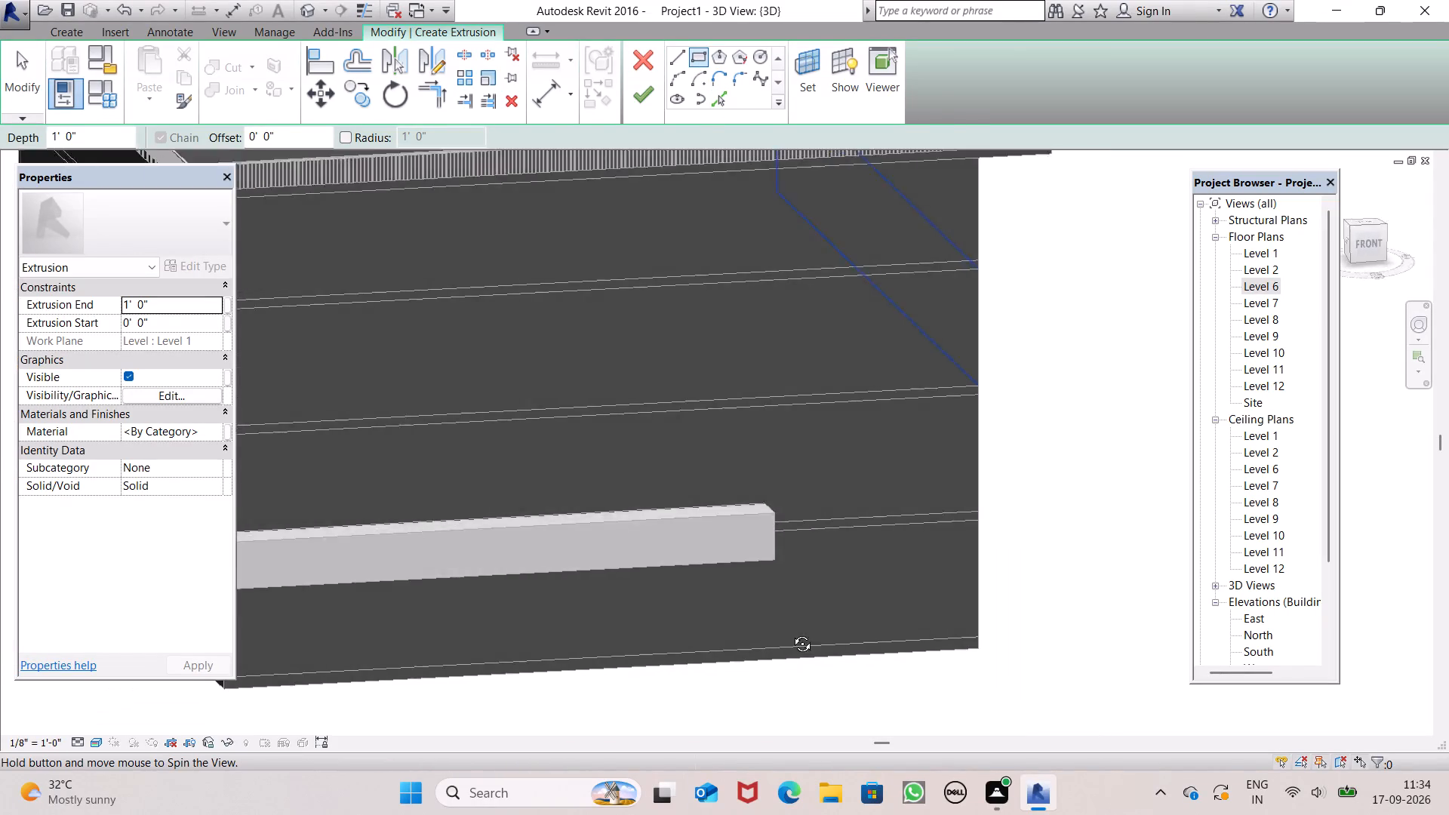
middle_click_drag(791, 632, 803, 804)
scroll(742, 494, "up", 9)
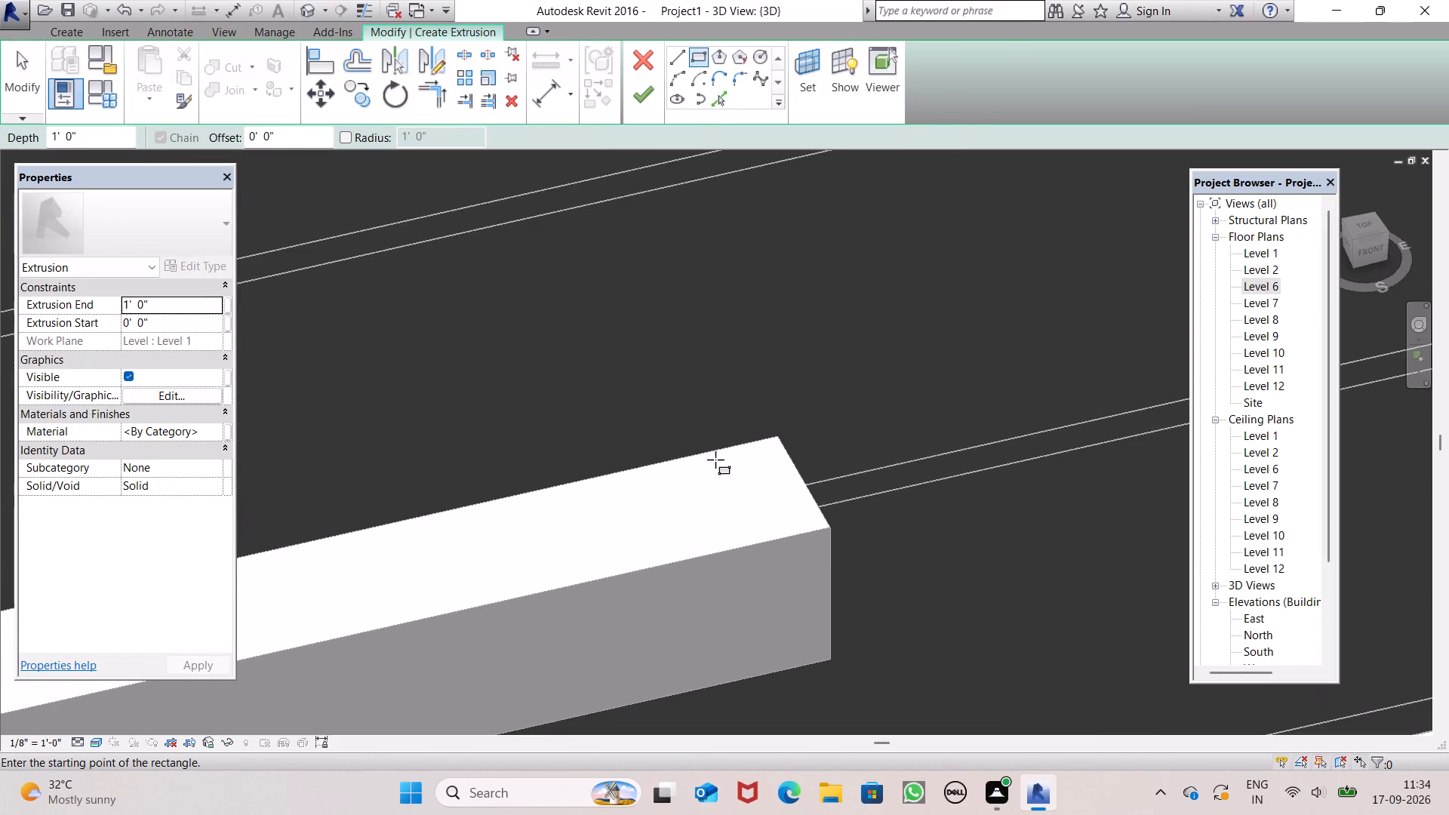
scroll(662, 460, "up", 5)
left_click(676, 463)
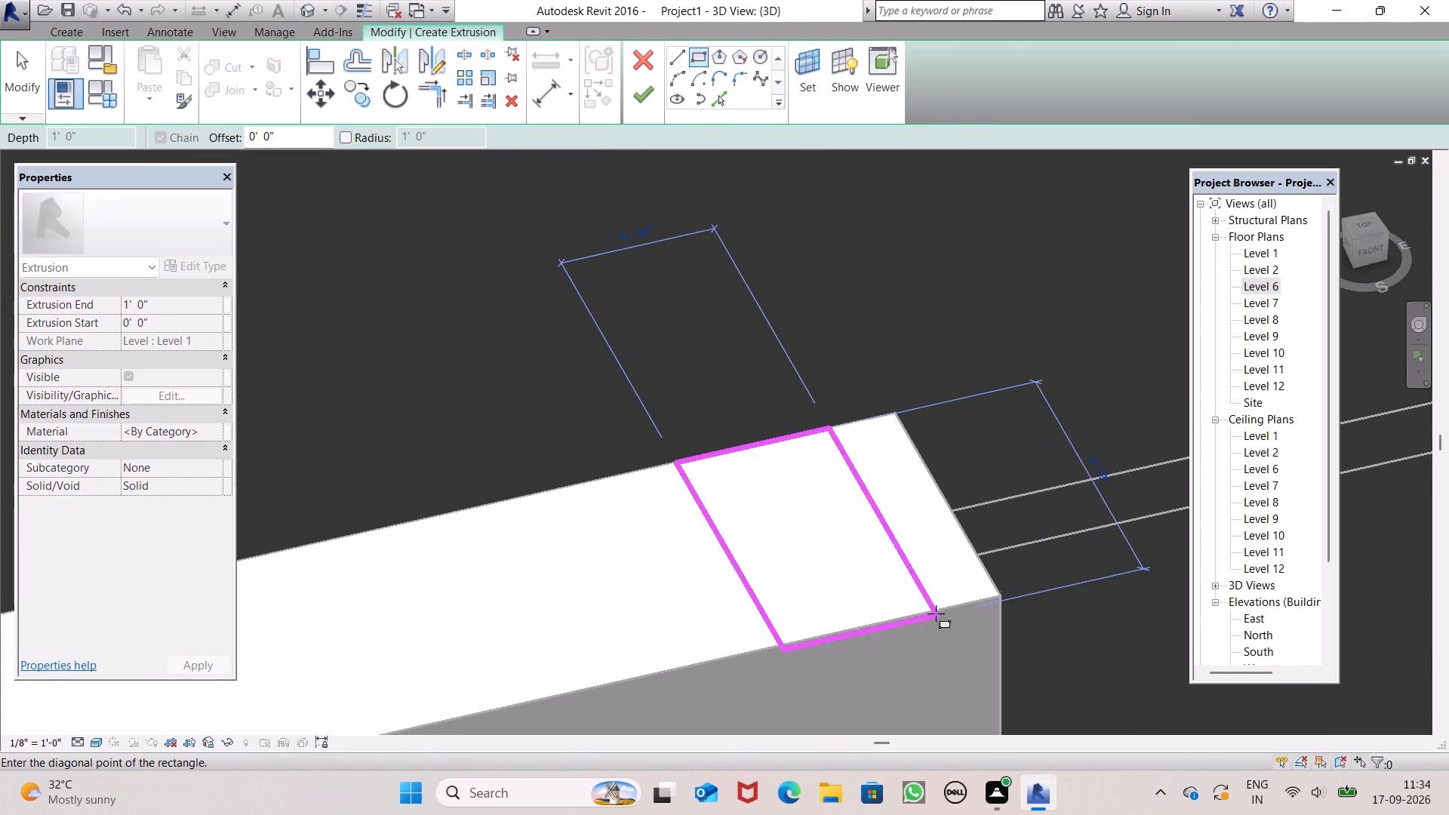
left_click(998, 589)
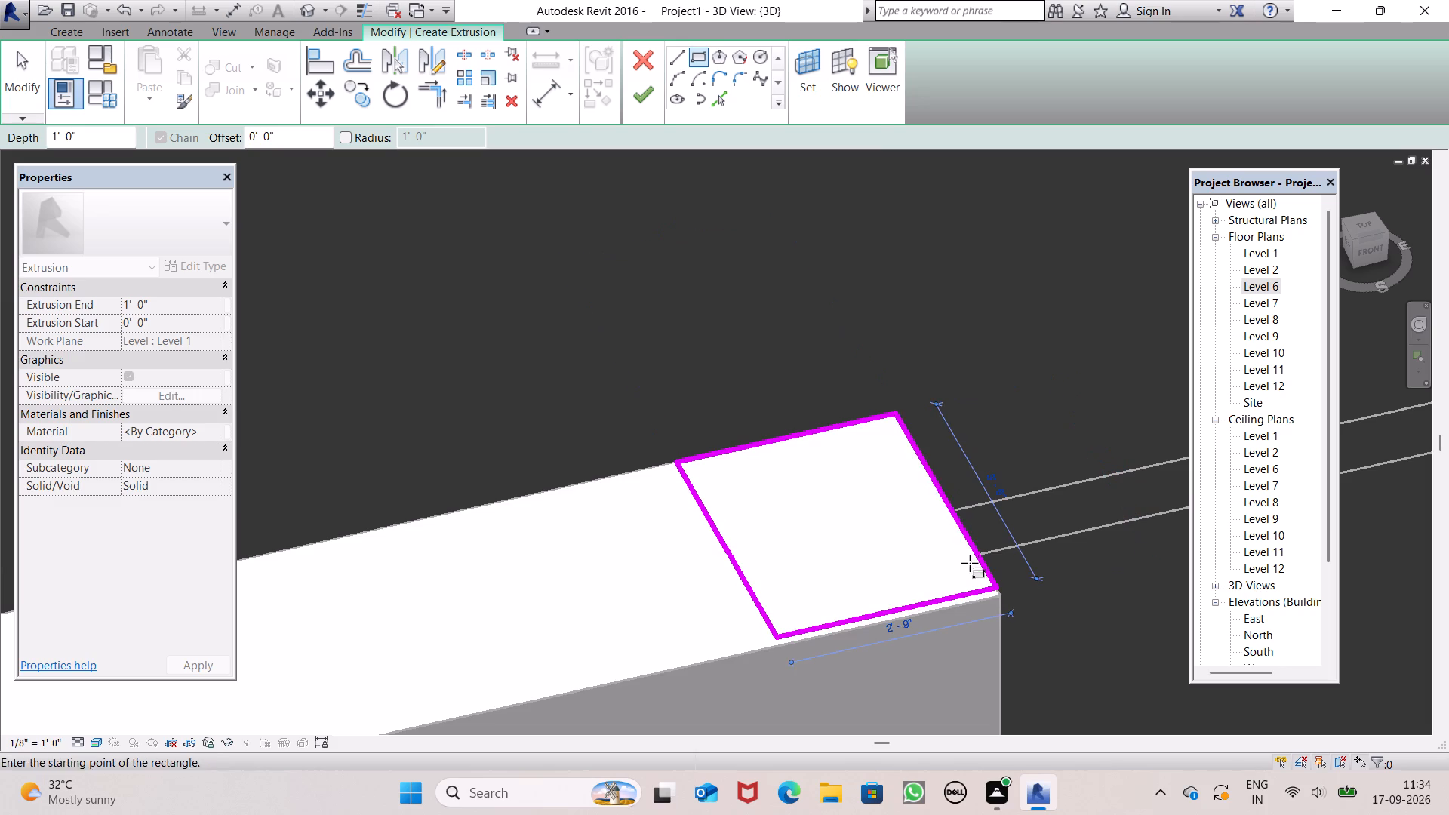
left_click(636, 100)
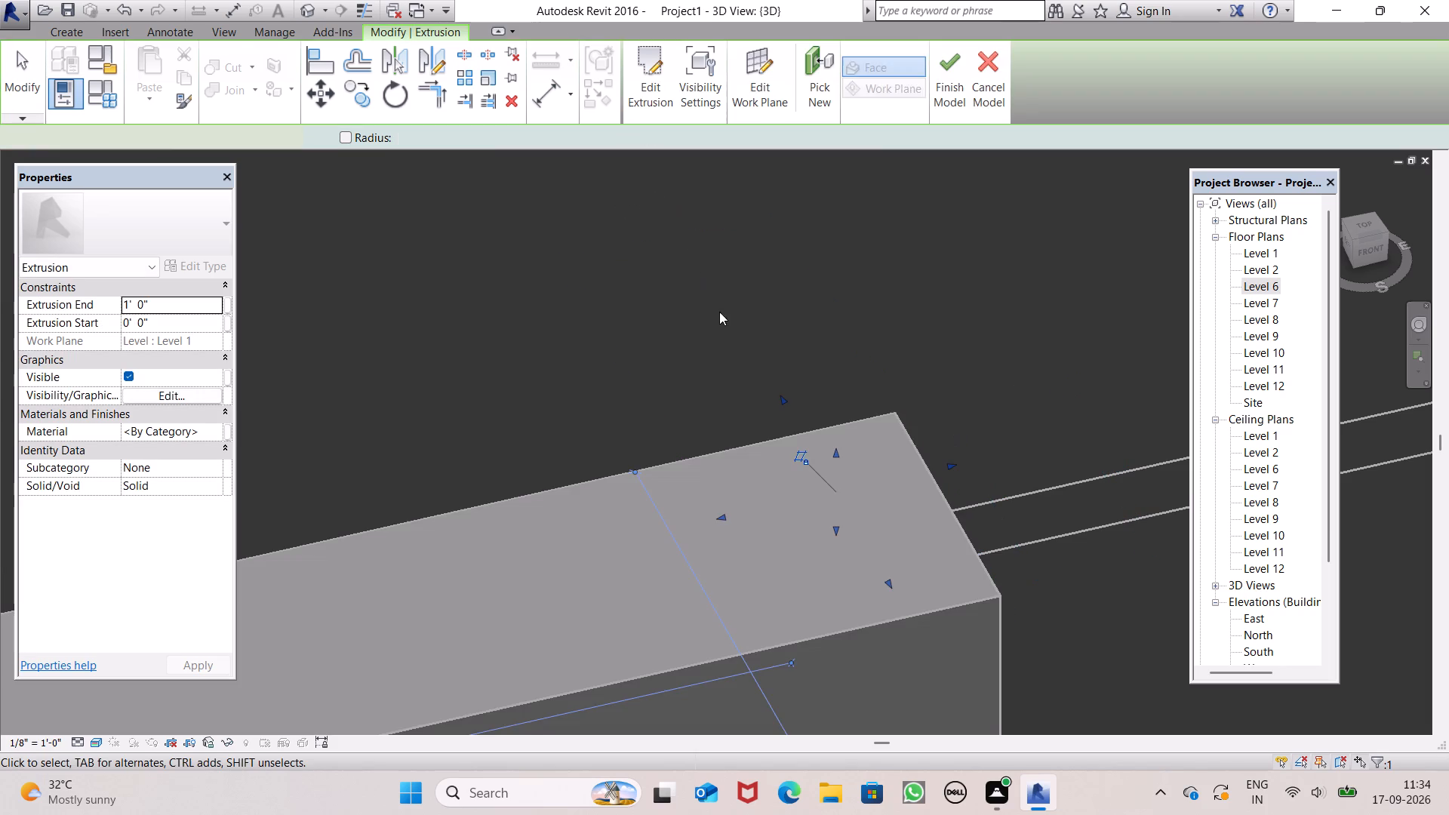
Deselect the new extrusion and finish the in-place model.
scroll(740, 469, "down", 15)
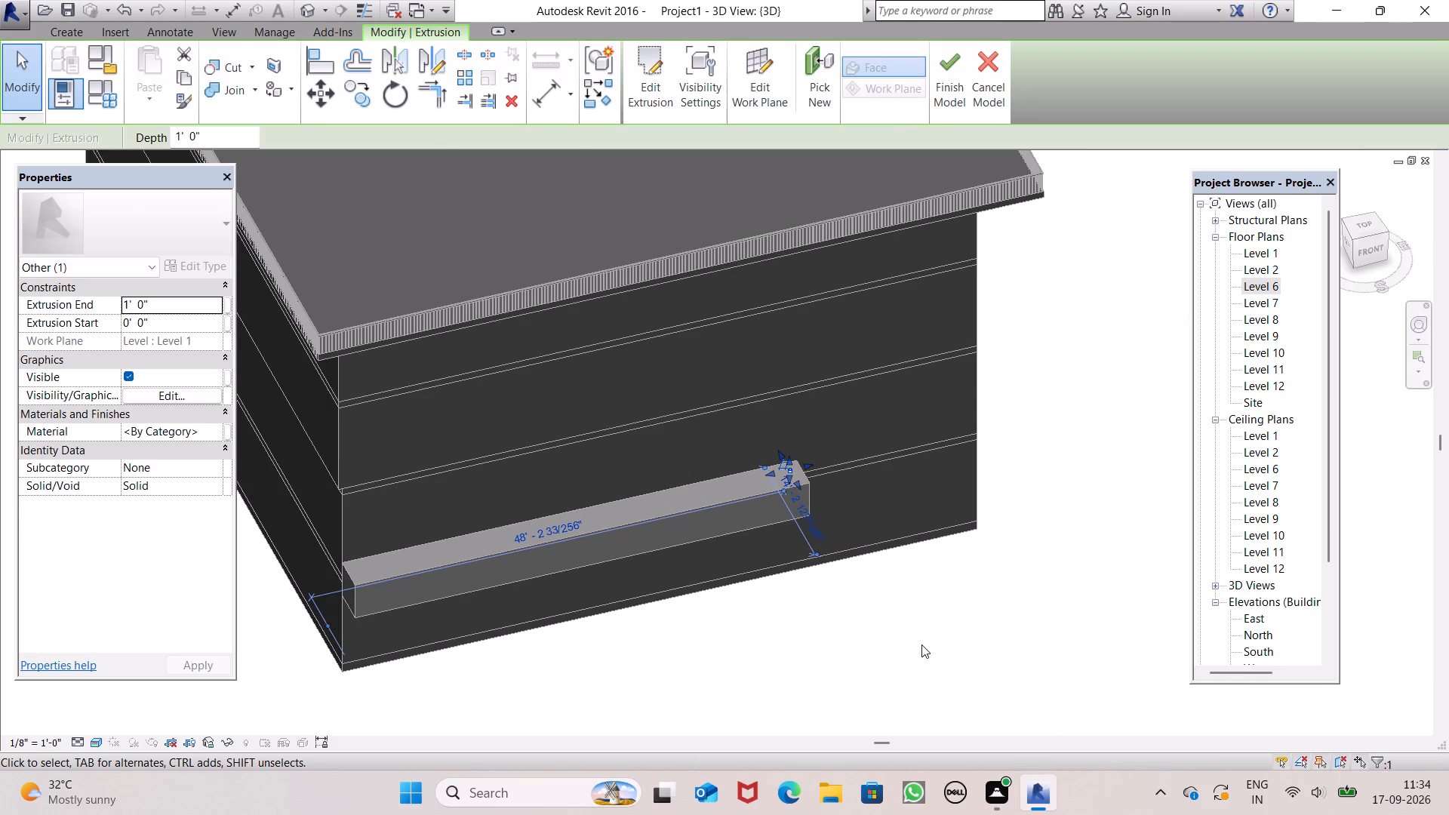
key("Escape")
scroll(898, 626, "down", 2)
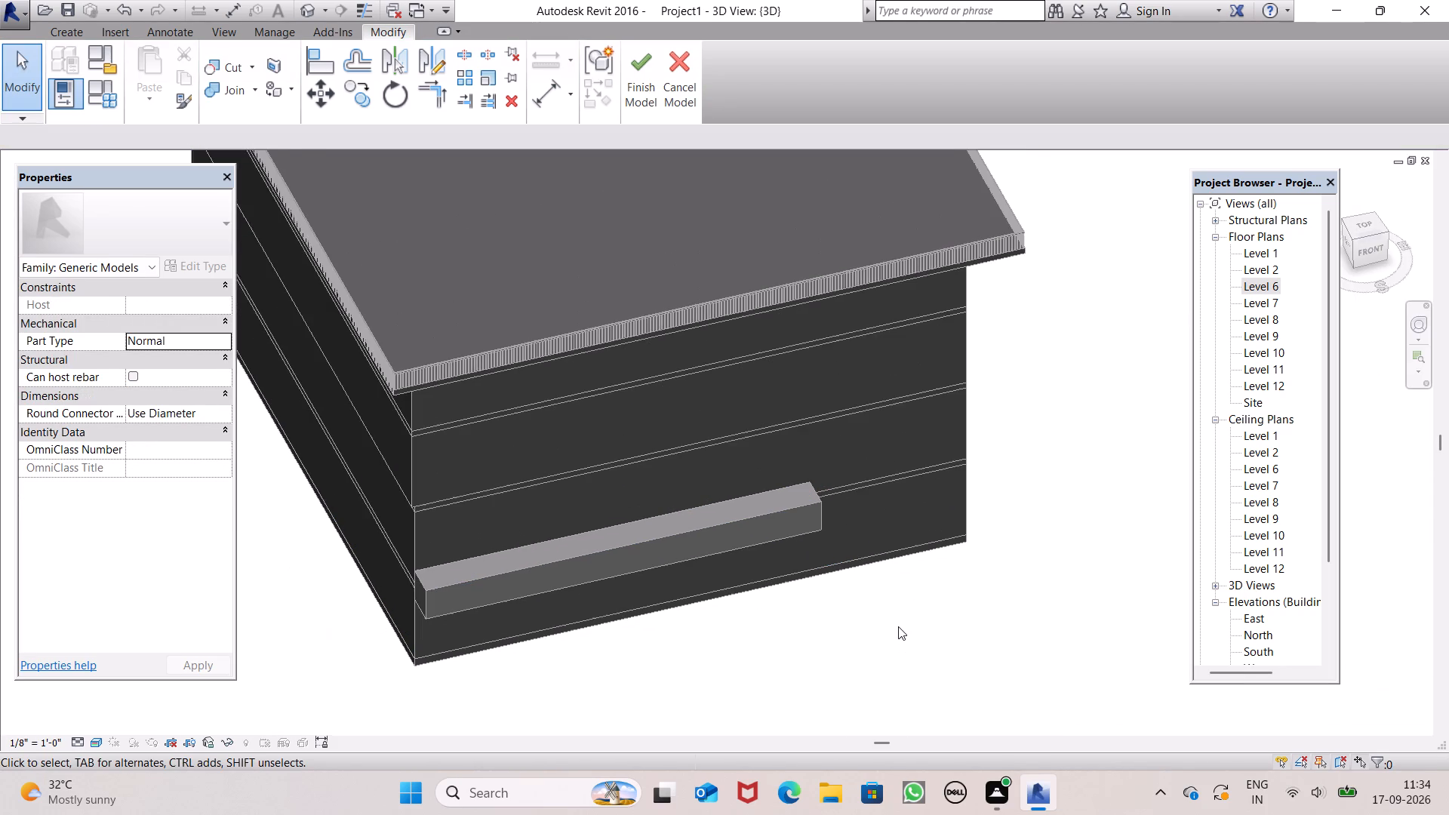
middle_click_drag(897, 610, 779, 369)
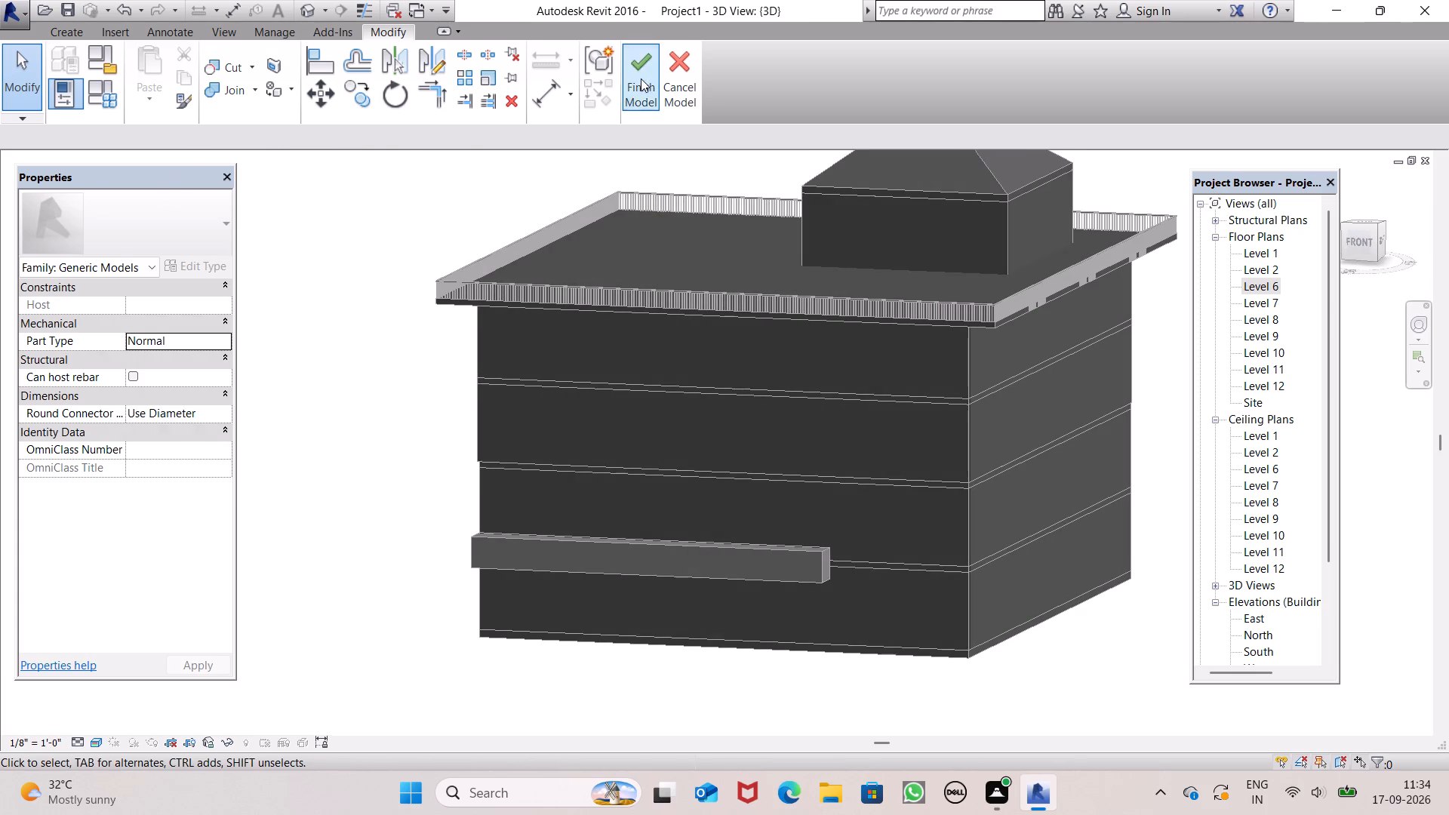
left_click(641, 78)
Examine the front wall around the band's east end to check the new extrusion's placement.
scroll(801, 491, "up", 1)
scroll(801, 497, "down", 1)
scroll(801, 498, "up", 1)
scroll(801, 498, "down", 1)
scroll(801, 498, "up", 2)
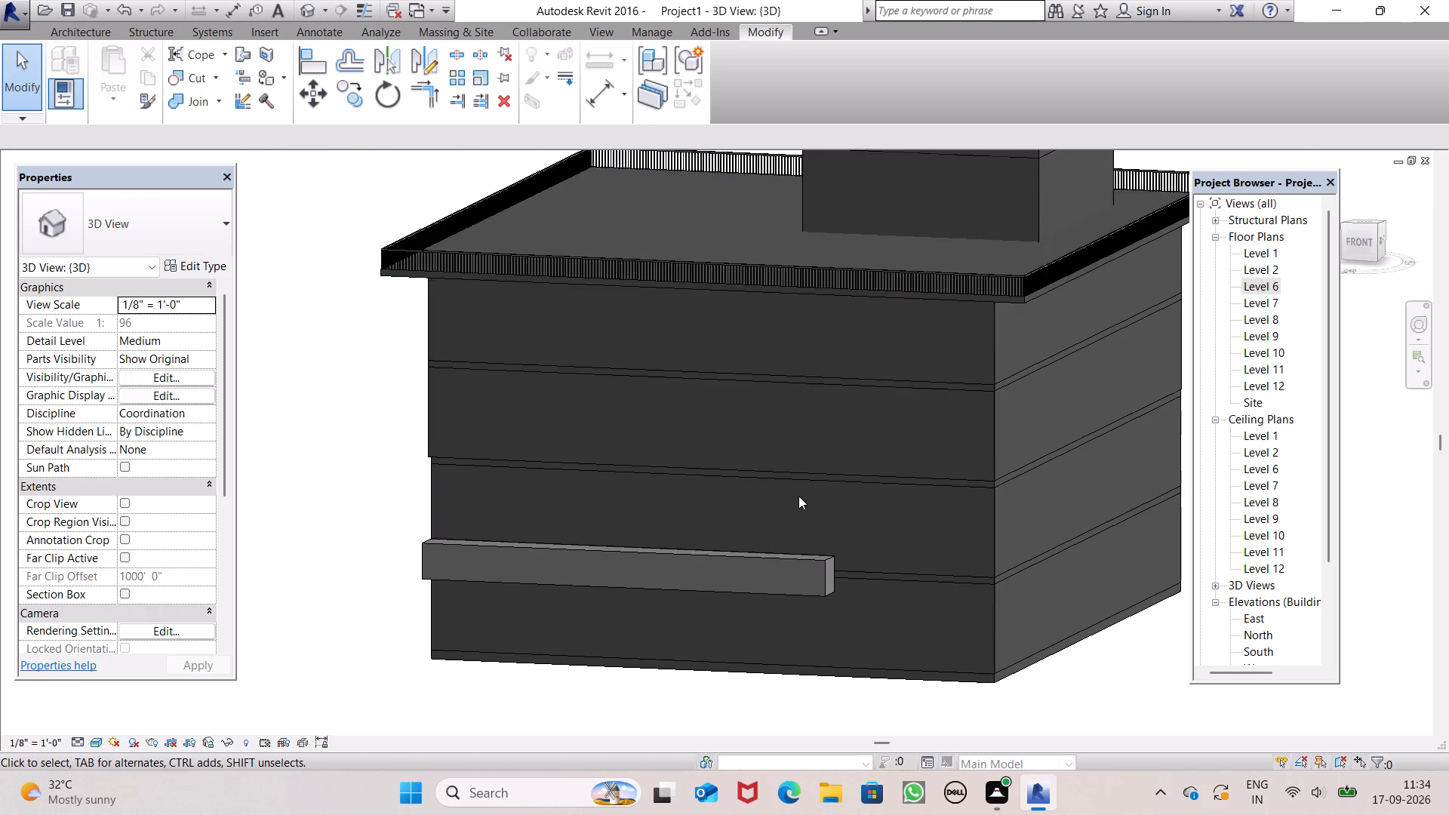
scroll(798, 496, "up", 1)
scroll(812, 561, "up", 7)
scroll(839, 556, "down", 7)
middle_click_drag(924, 626, 920, 541)
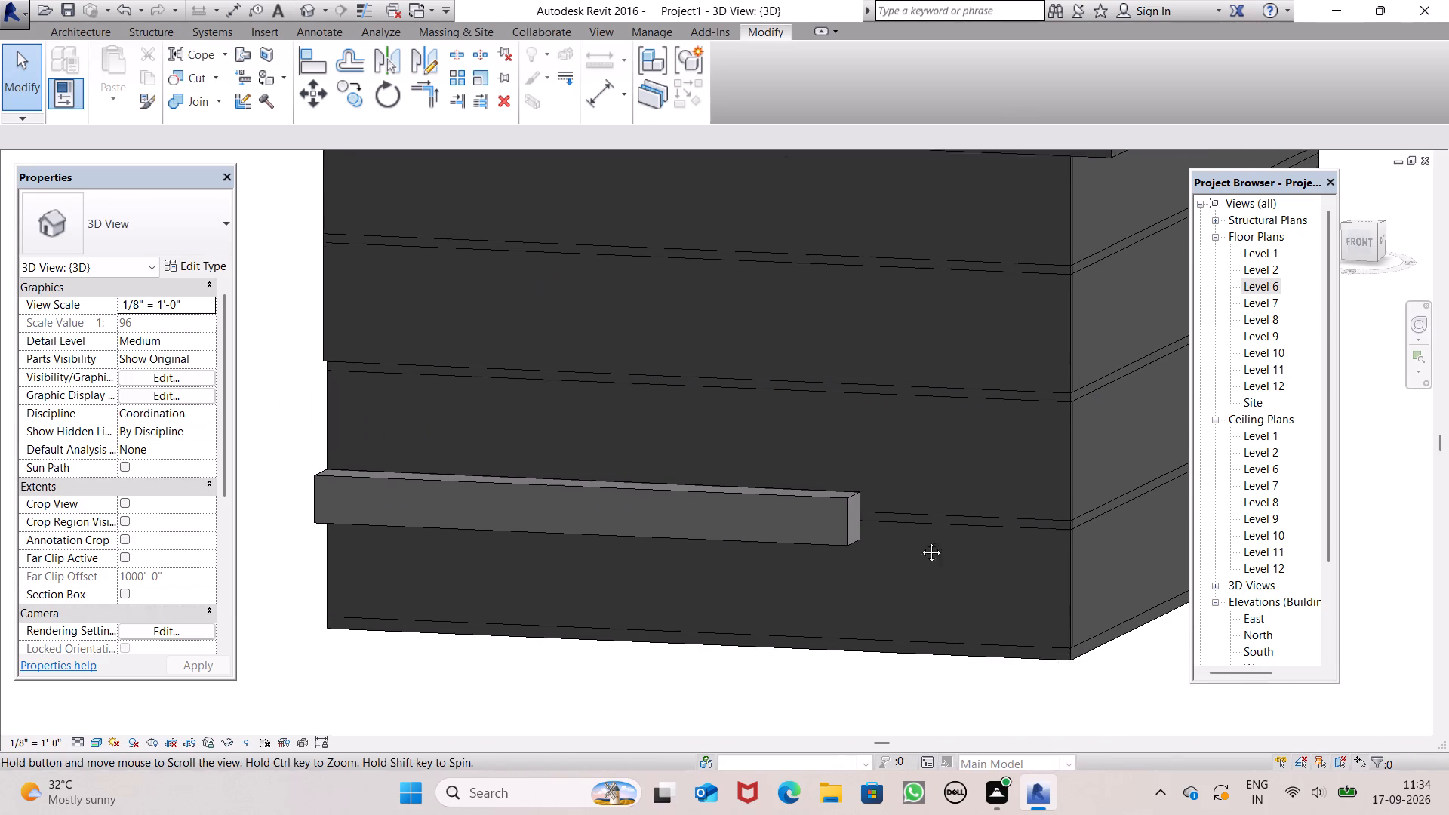
middle_click_drag(920, 541, 929, 514)
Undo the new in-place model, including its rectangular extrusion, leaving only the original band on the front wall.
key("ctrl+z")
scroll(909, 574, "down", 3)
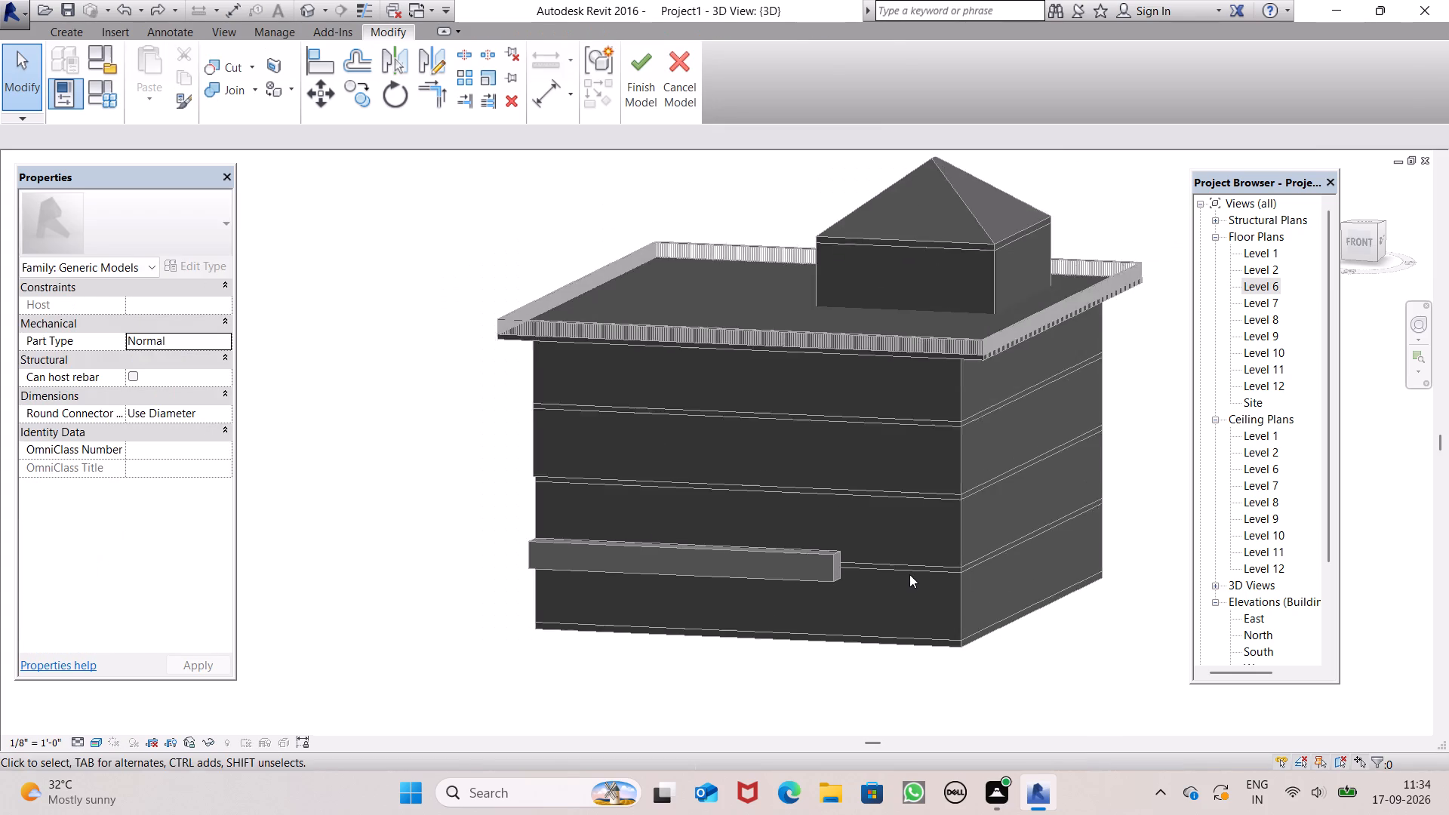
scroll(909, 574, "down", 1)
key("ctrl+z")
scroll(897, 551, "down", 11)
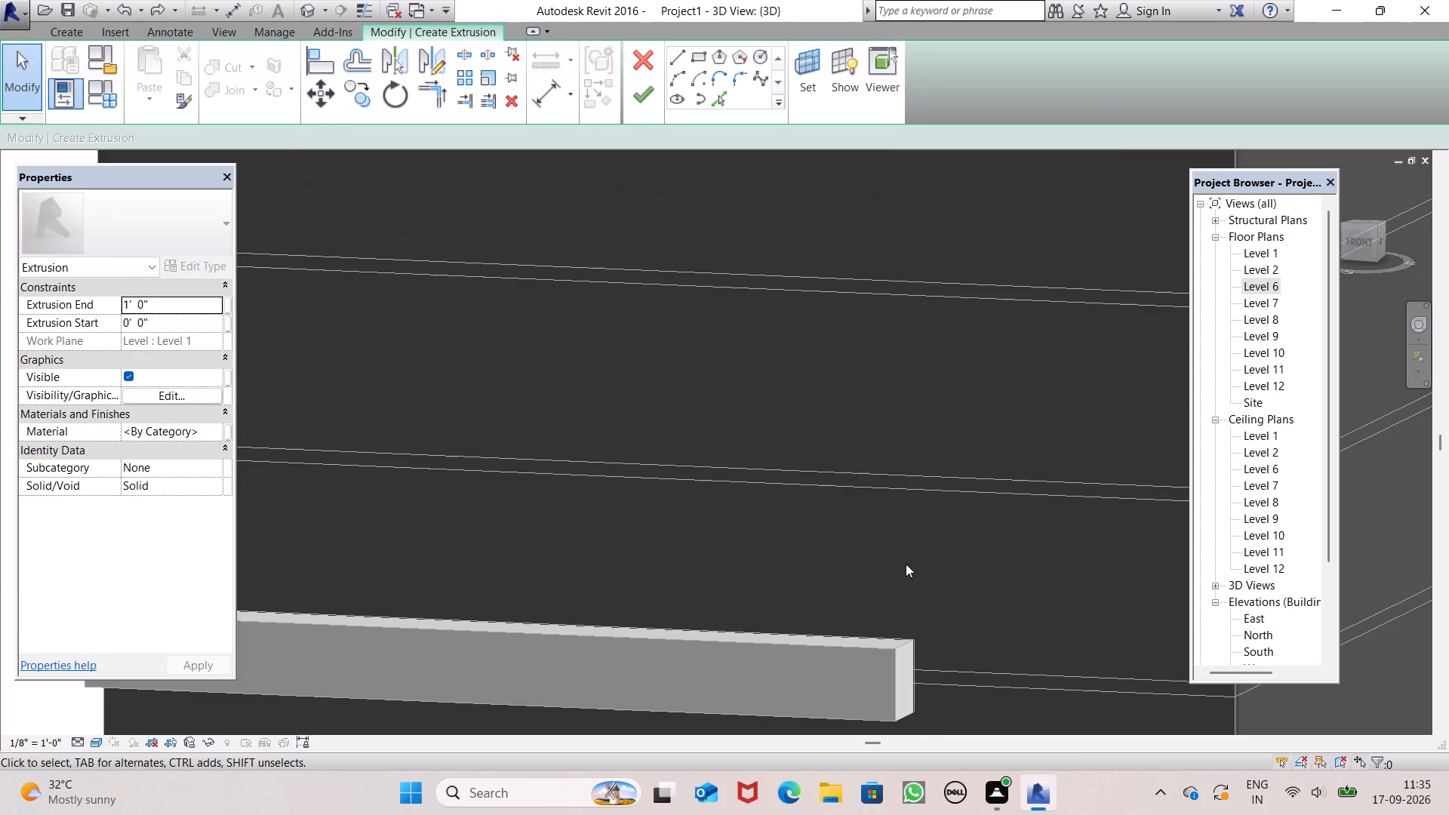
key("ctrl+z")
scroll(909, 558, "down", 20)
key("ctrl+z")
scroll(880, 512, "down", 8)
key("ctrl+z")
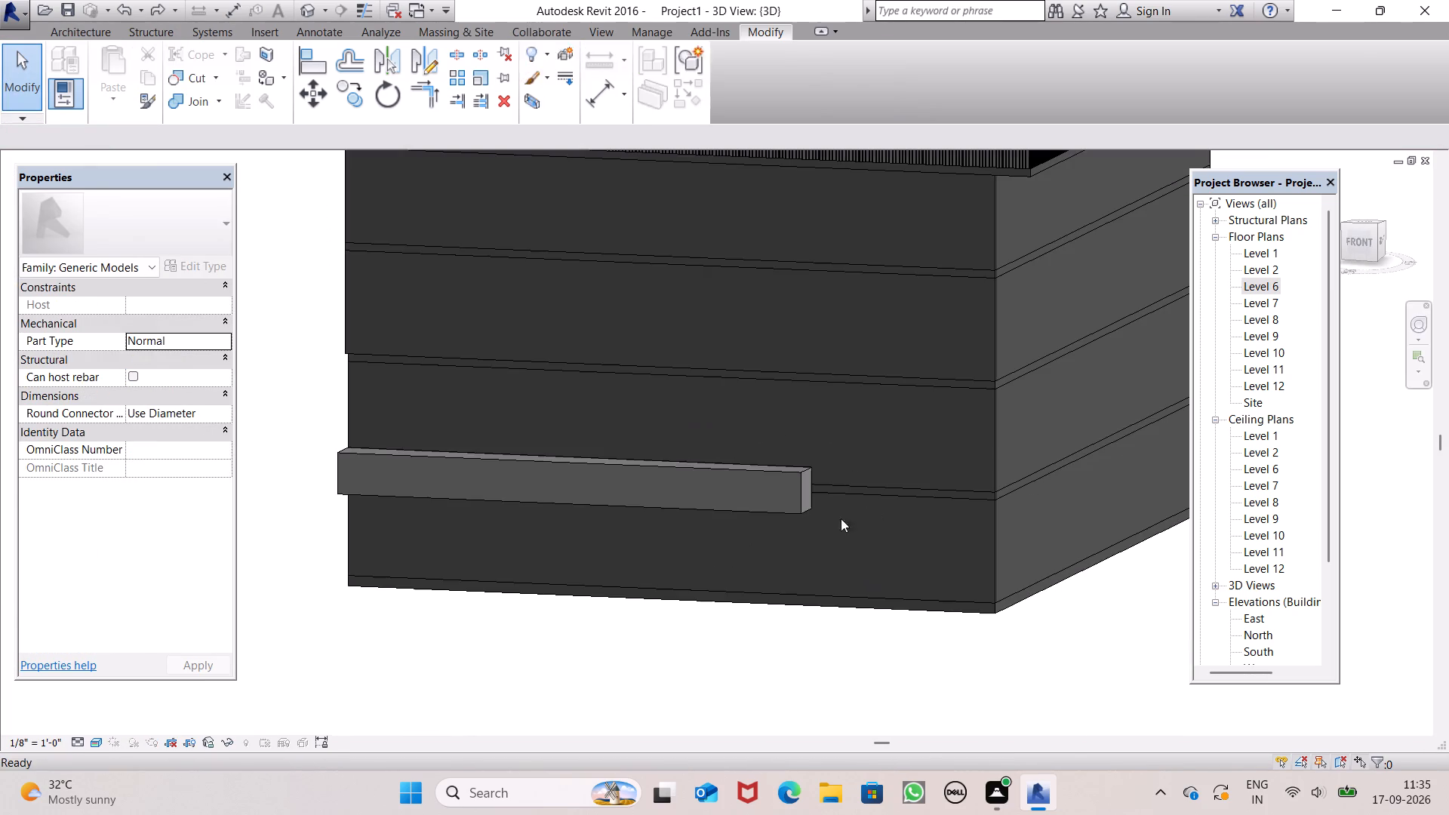
View the band in the Level 6 floor plan, and open the Level 7 floor plan.
scroll(804, 497, "down", 5)
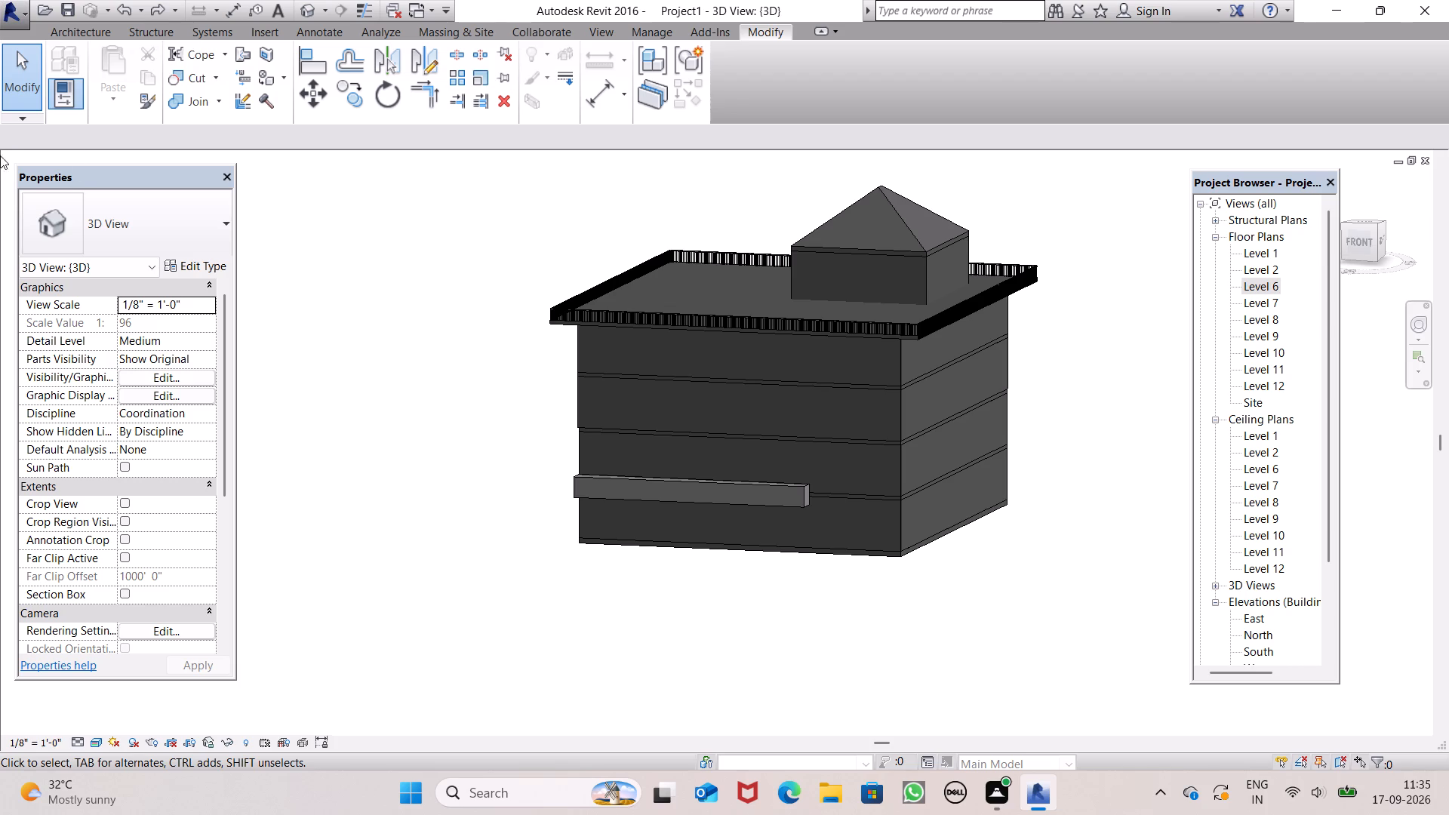
double_click(1253, 284)
scroll(899, 378, "down", 3)
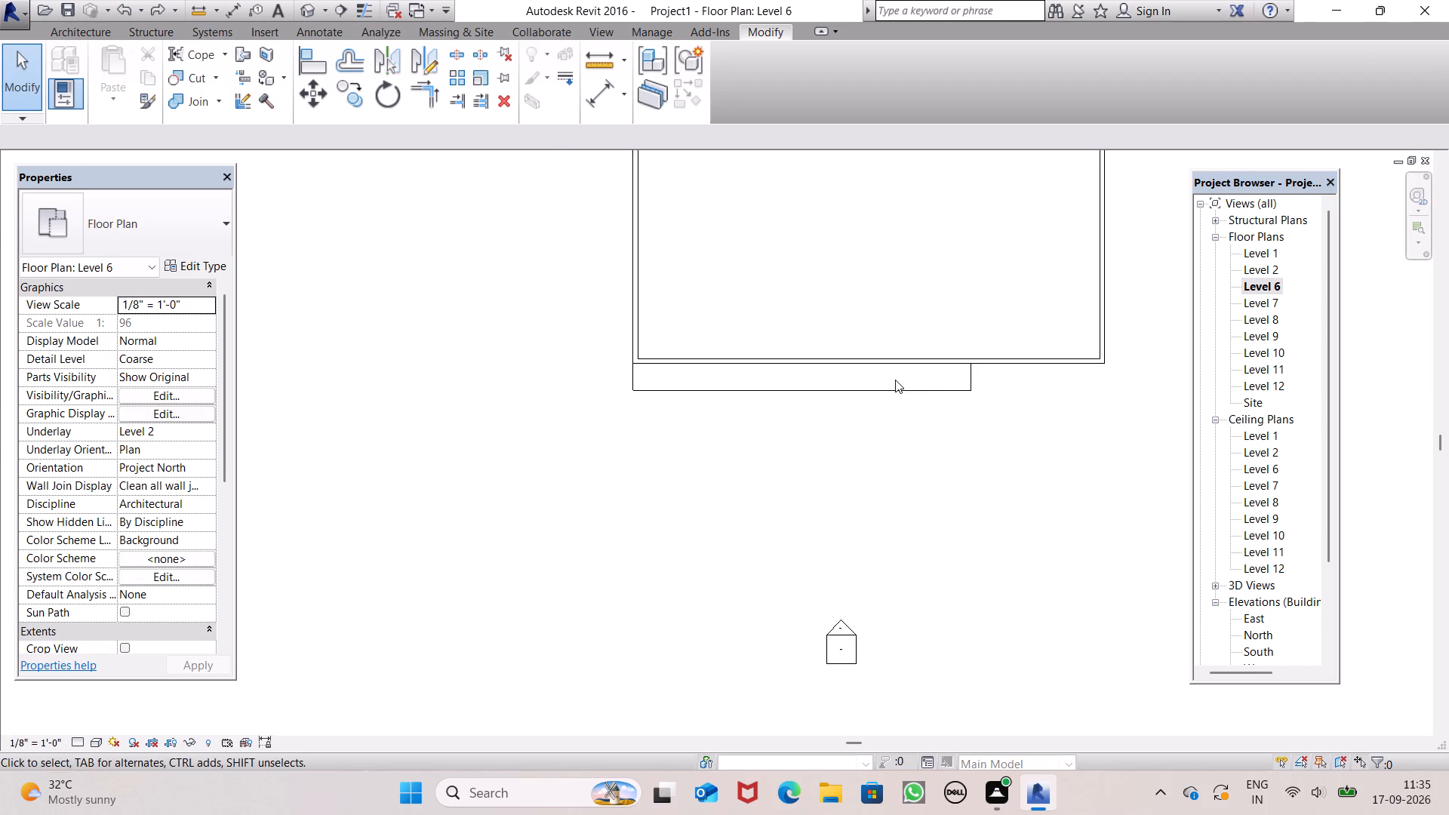
scroll(1005, 353, "up", 7)
scroll(508, 149, "down", 4)
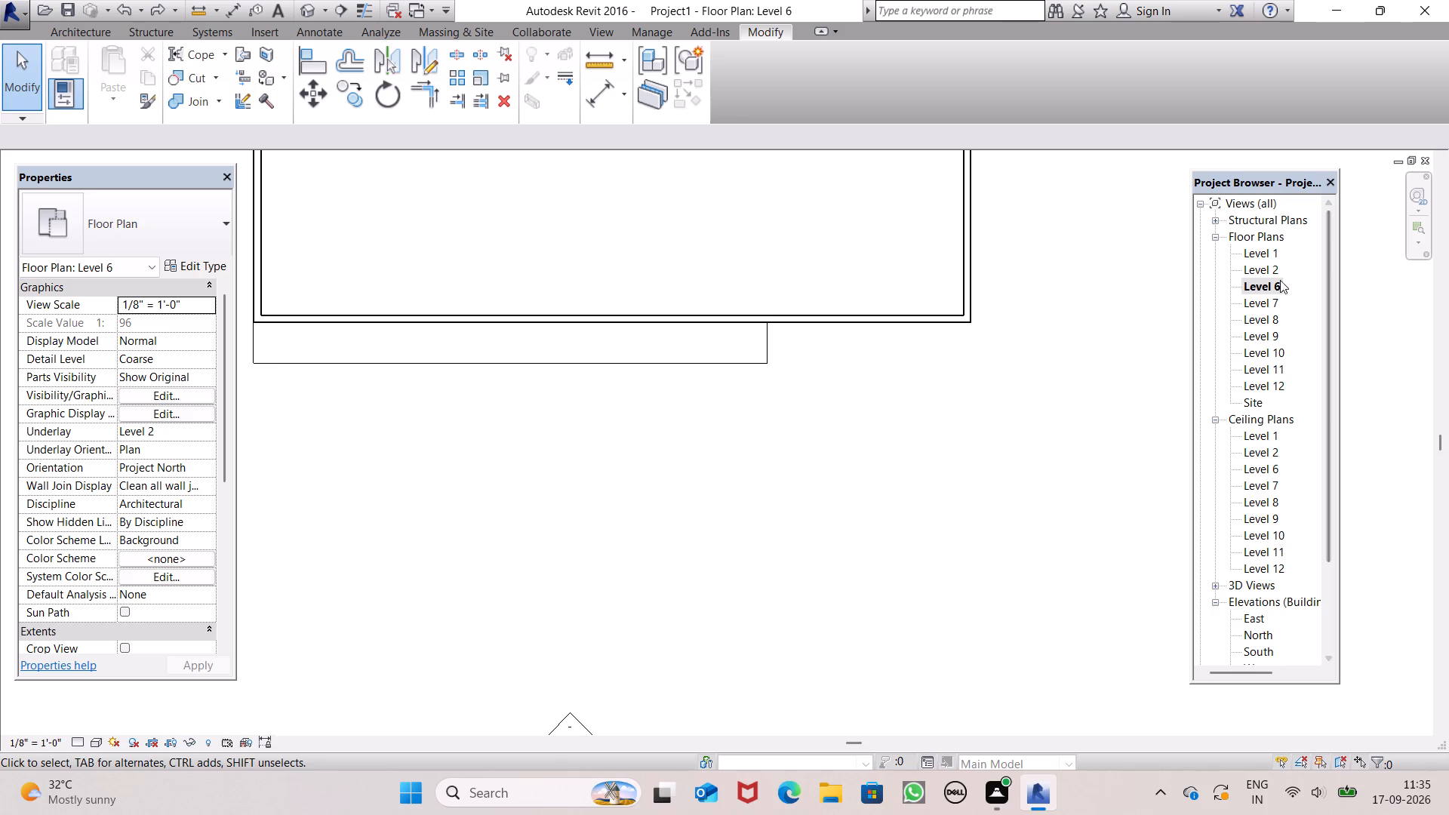
double_click(1275, 300)
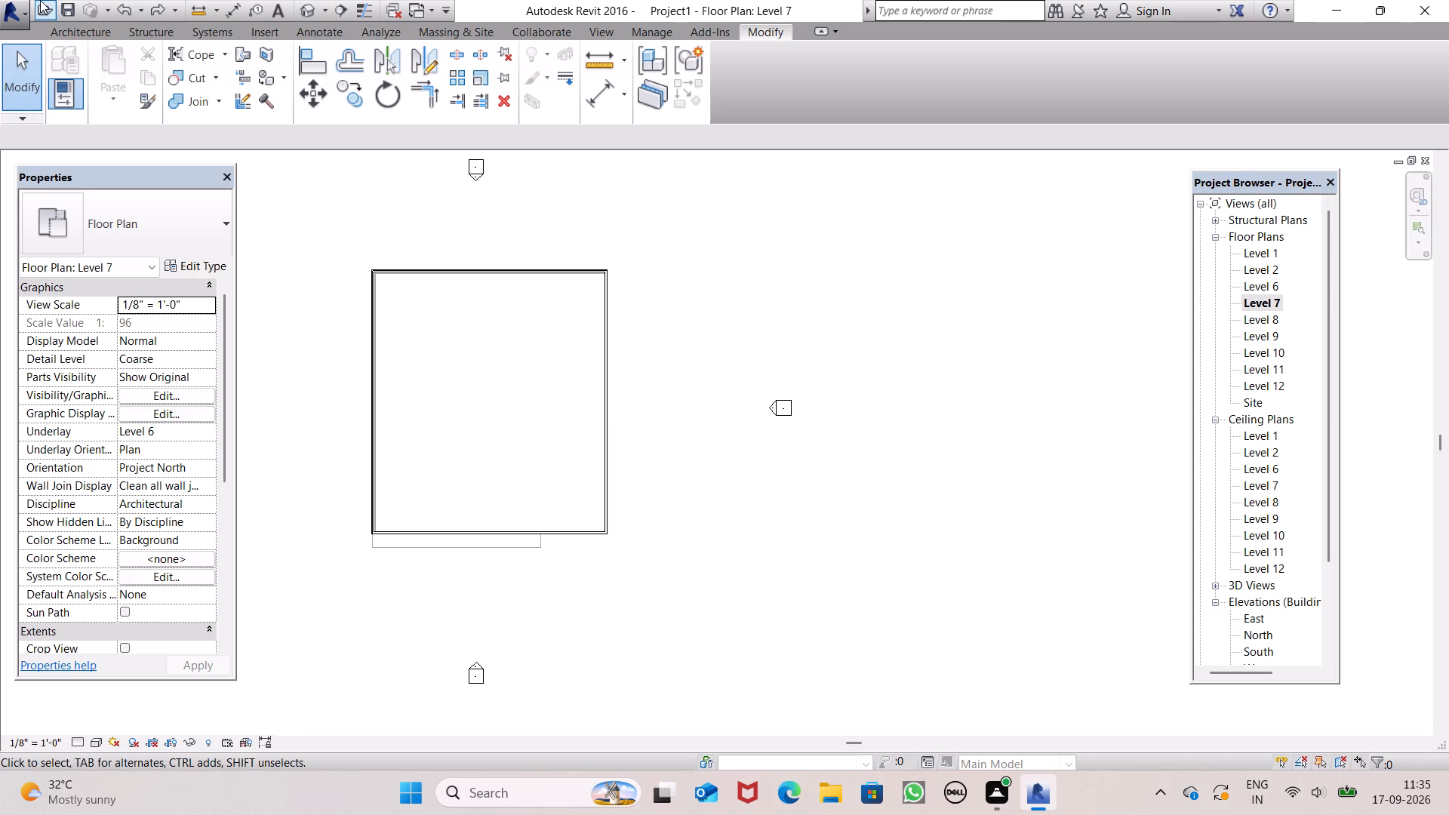
Start a new in-place model in the Generic Models category on Level 7, accepting the default name.
left_click(55, 25)
left_click(195, 100)
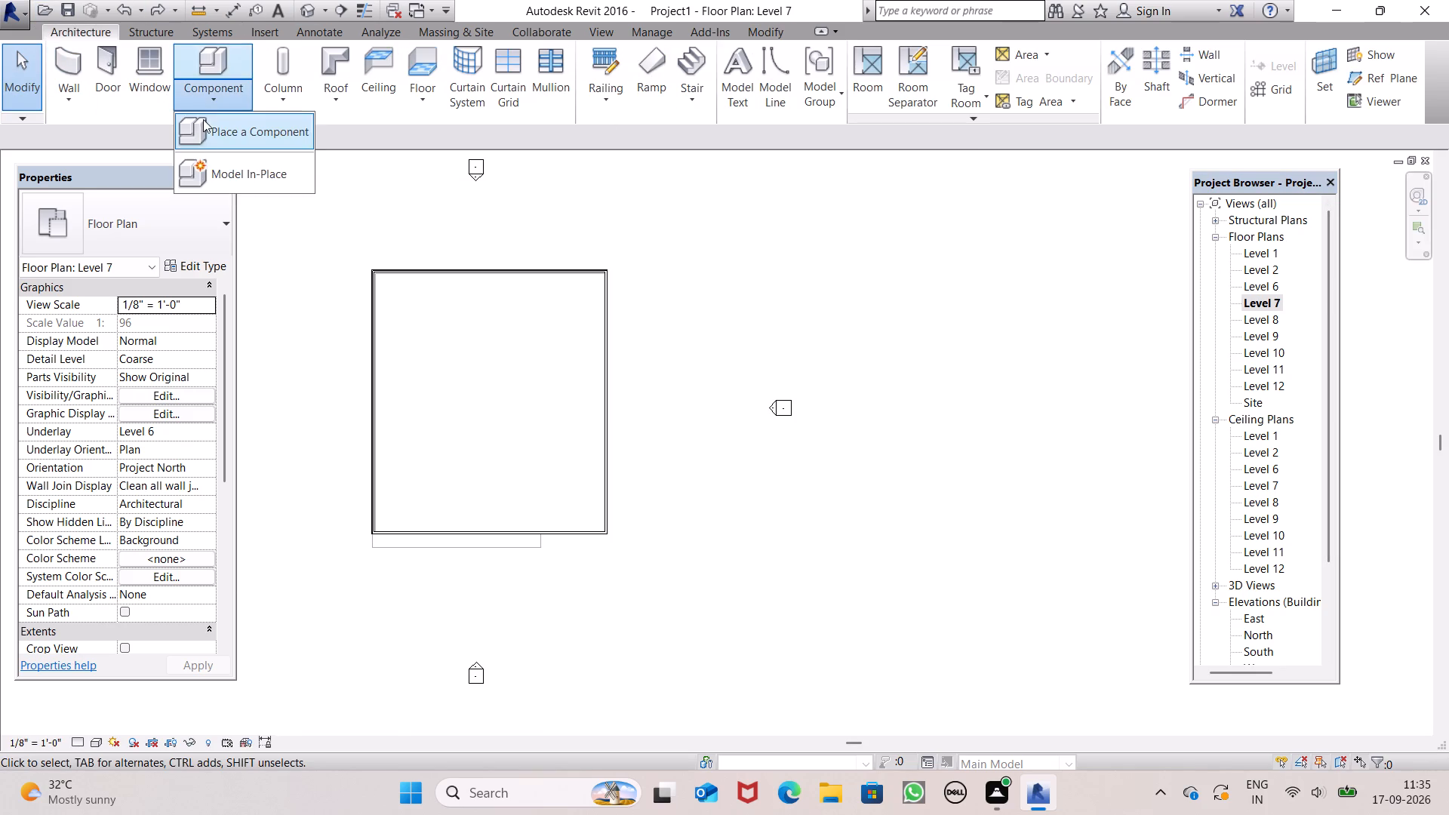
left_click(213, 174)
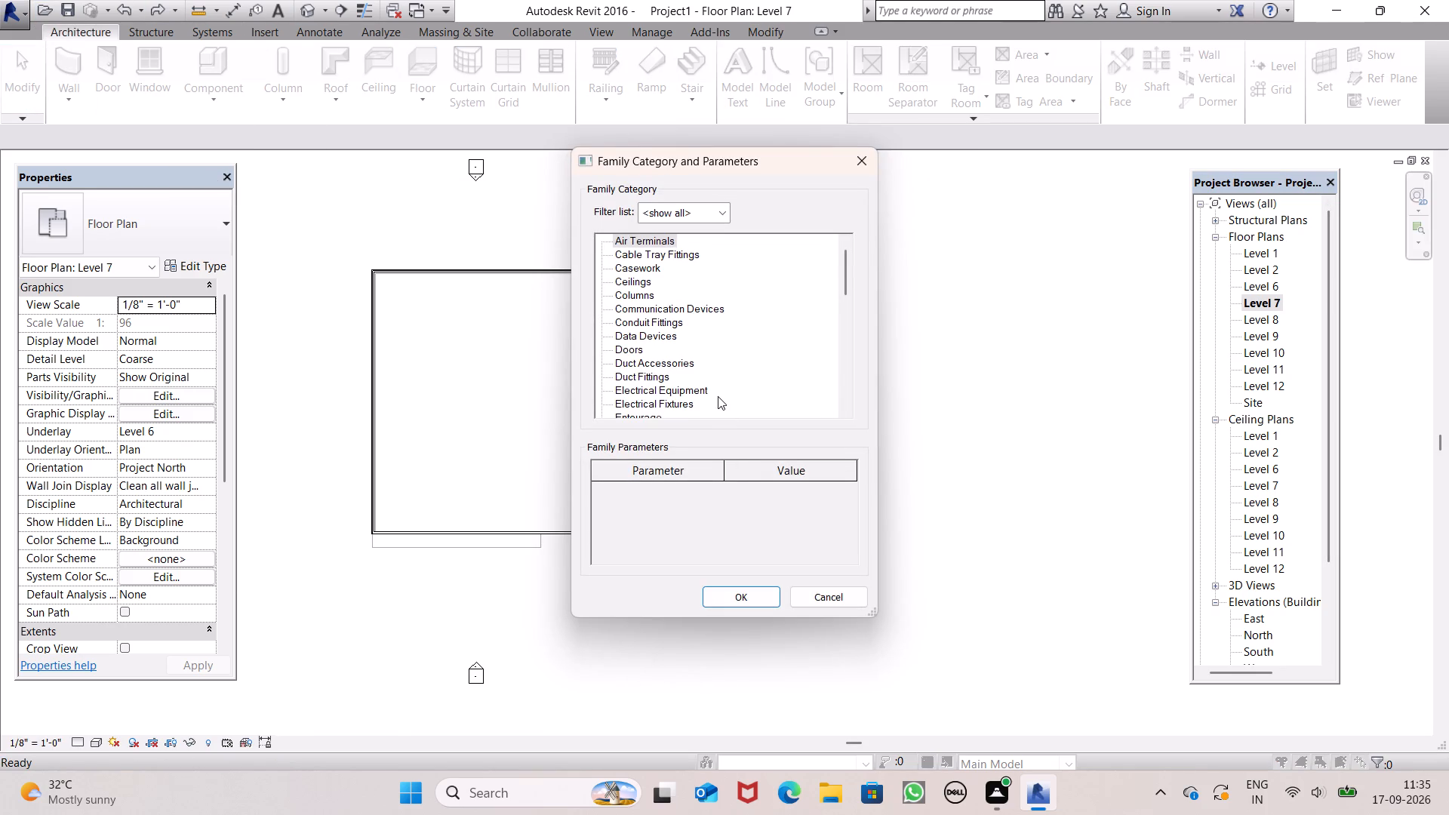
scroll(718, 396, "down", 2)
scroll(653, 389, "down", 2)
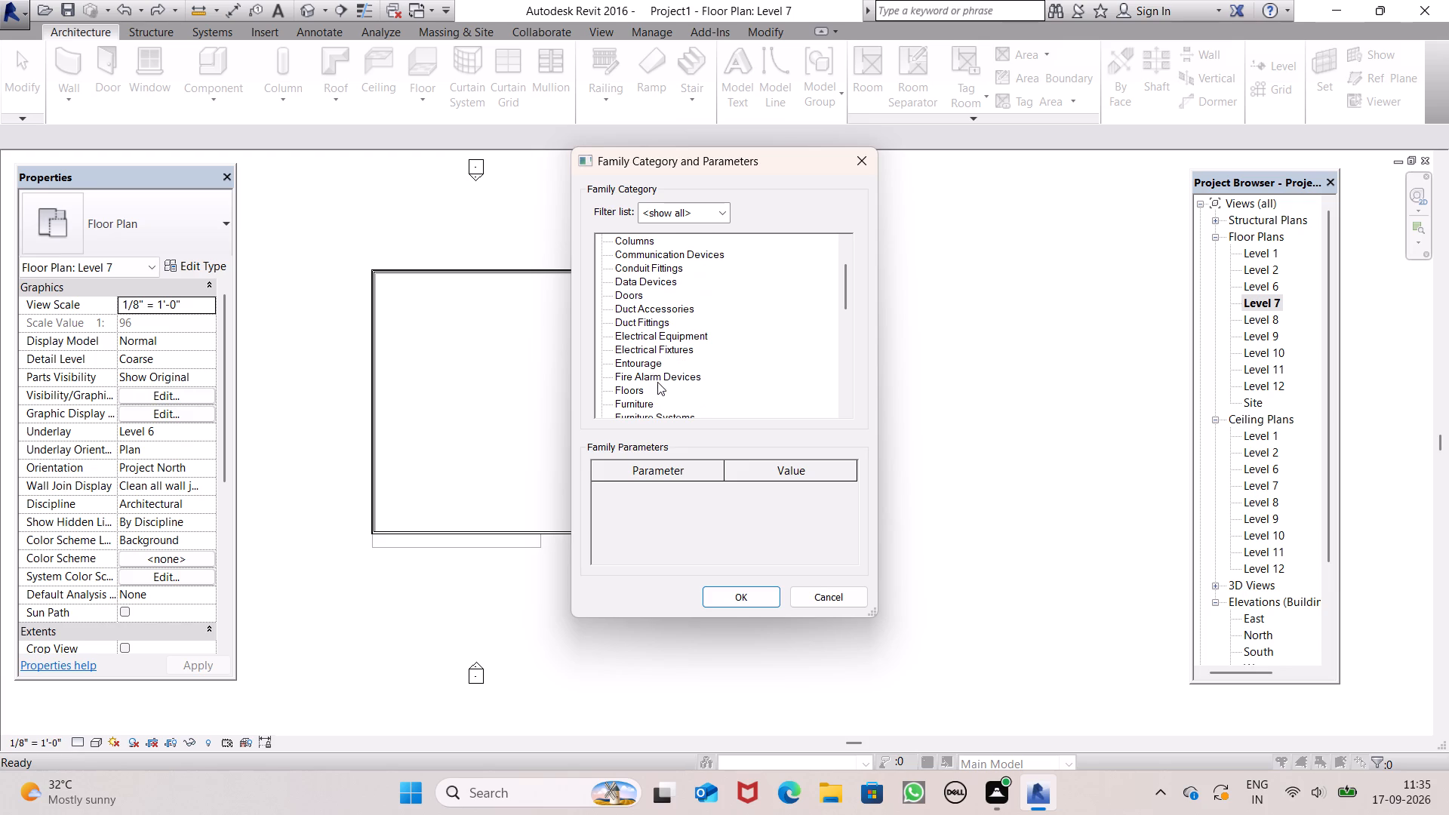
scroll(656, 370, "down", 1)
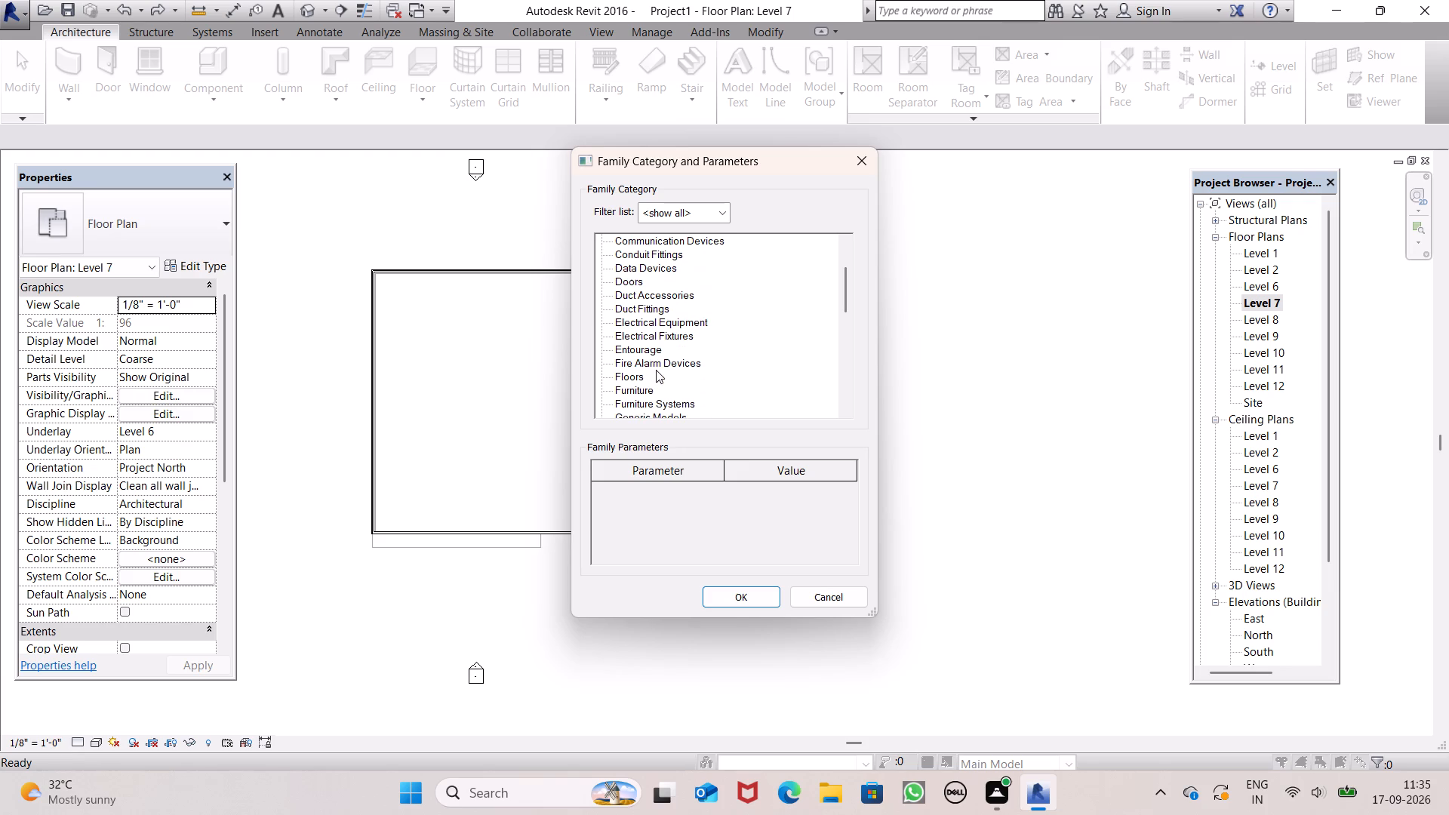
scroll(653, 368, "down", 2)
left_click(648, 391)
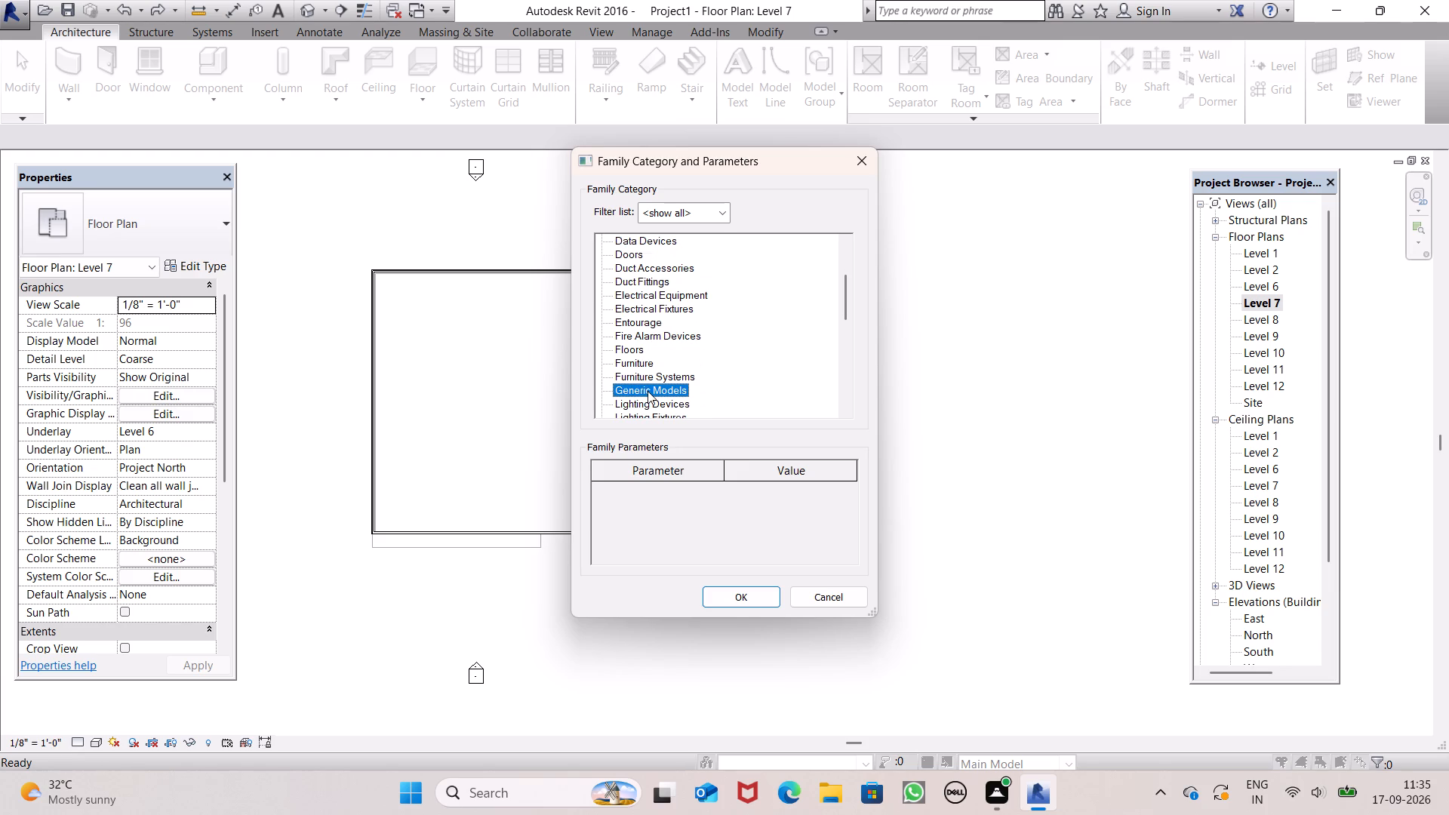
left_click(753, 601)
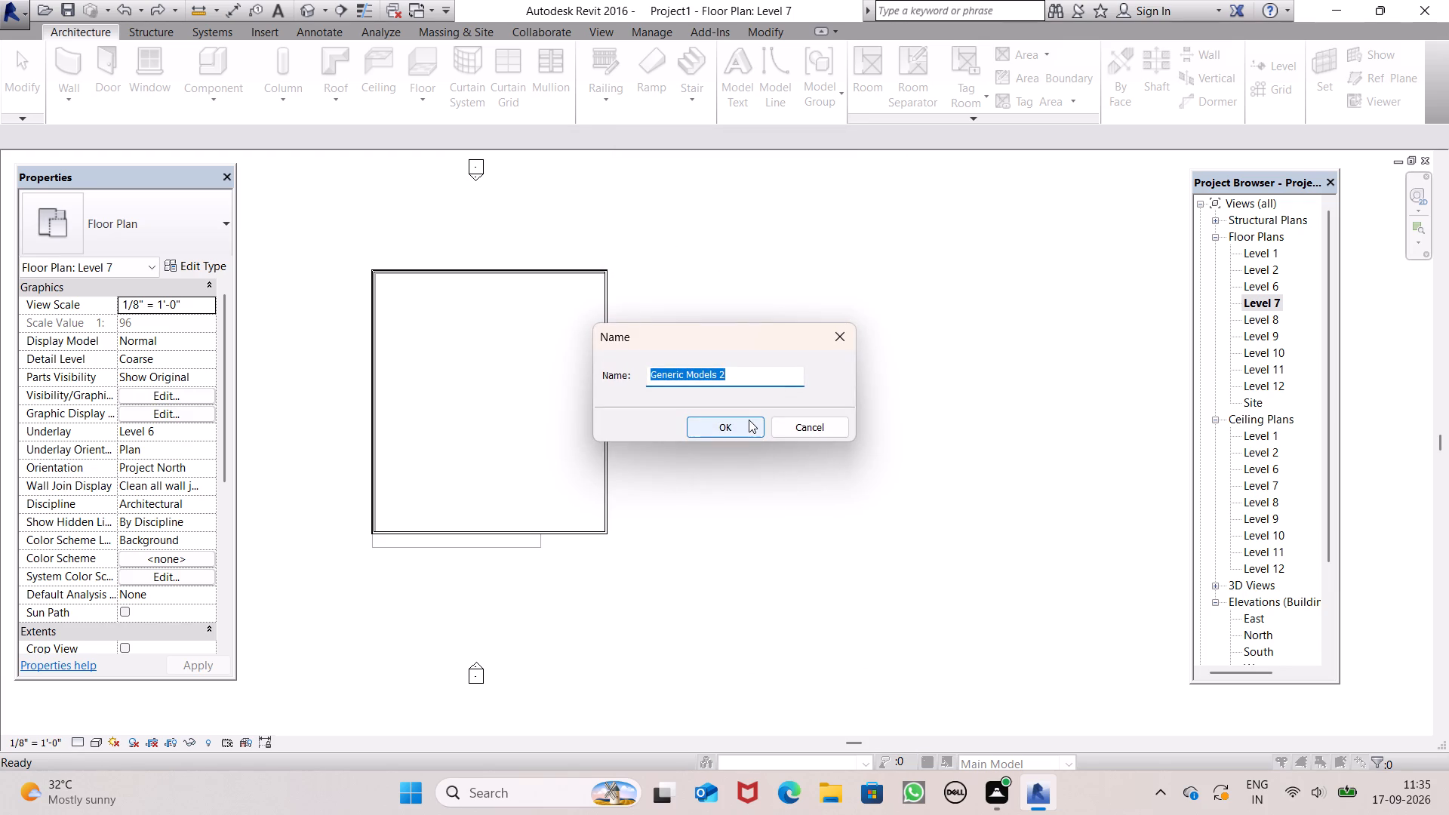
left_click(749, 420)
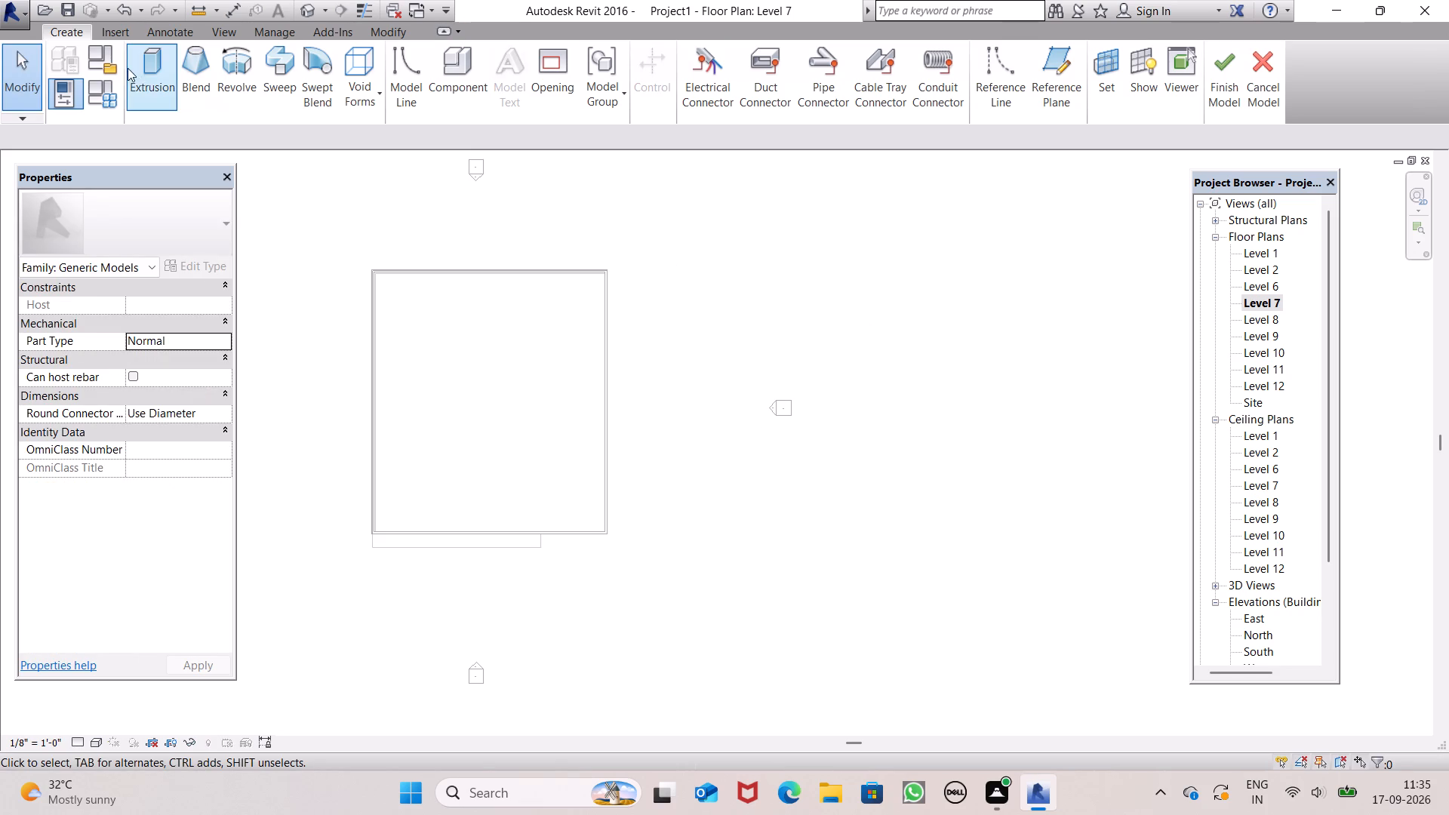
Create a rectangular extrusion about 3'-2 1/2" by 3'-8" from the front wall's outer face to the band's southeast corner, keeping the 1' 0" depth.
left_click(128, 67)
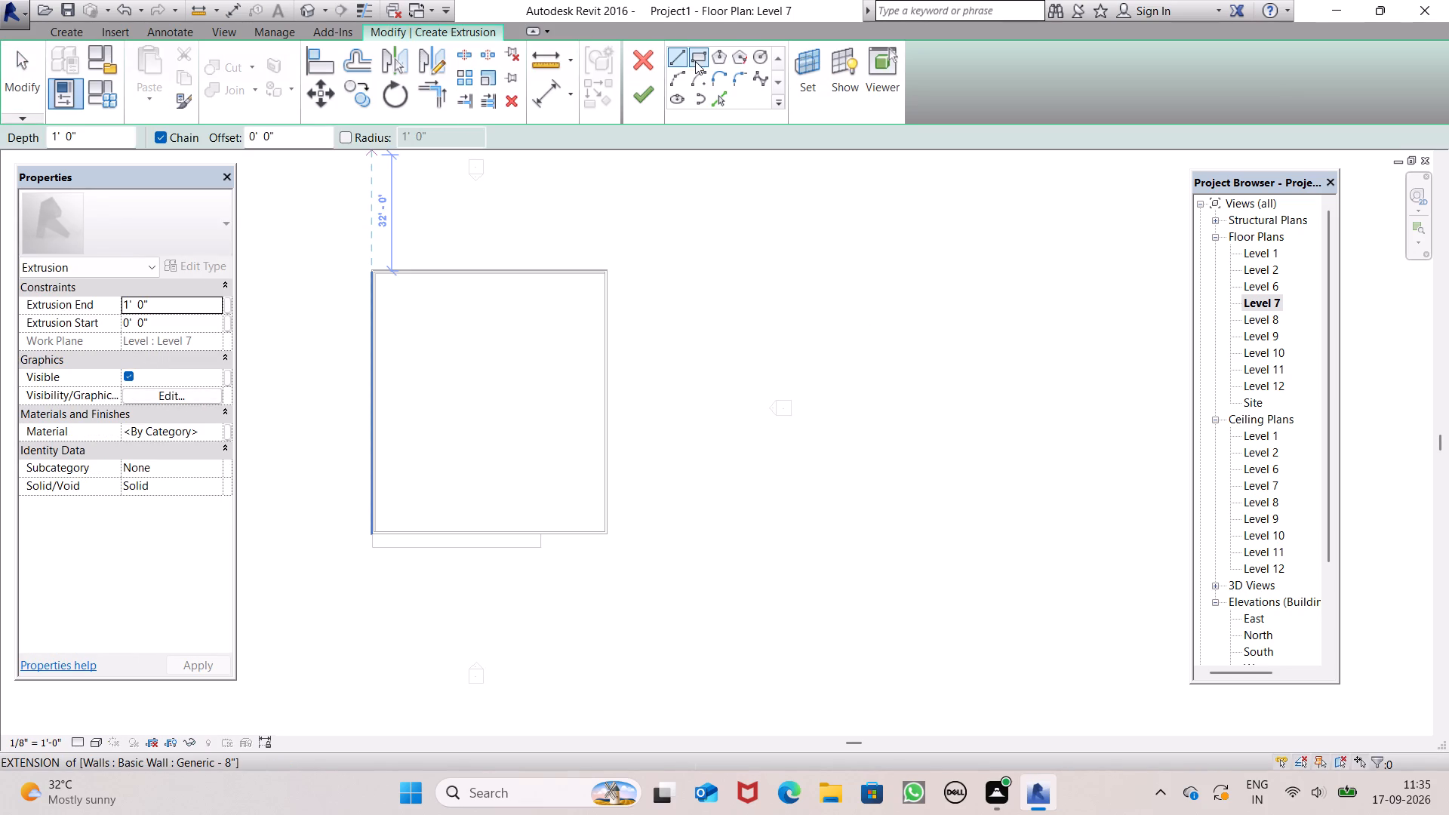
left_click(695, 60)
scroll(471, 570, "up", 7)
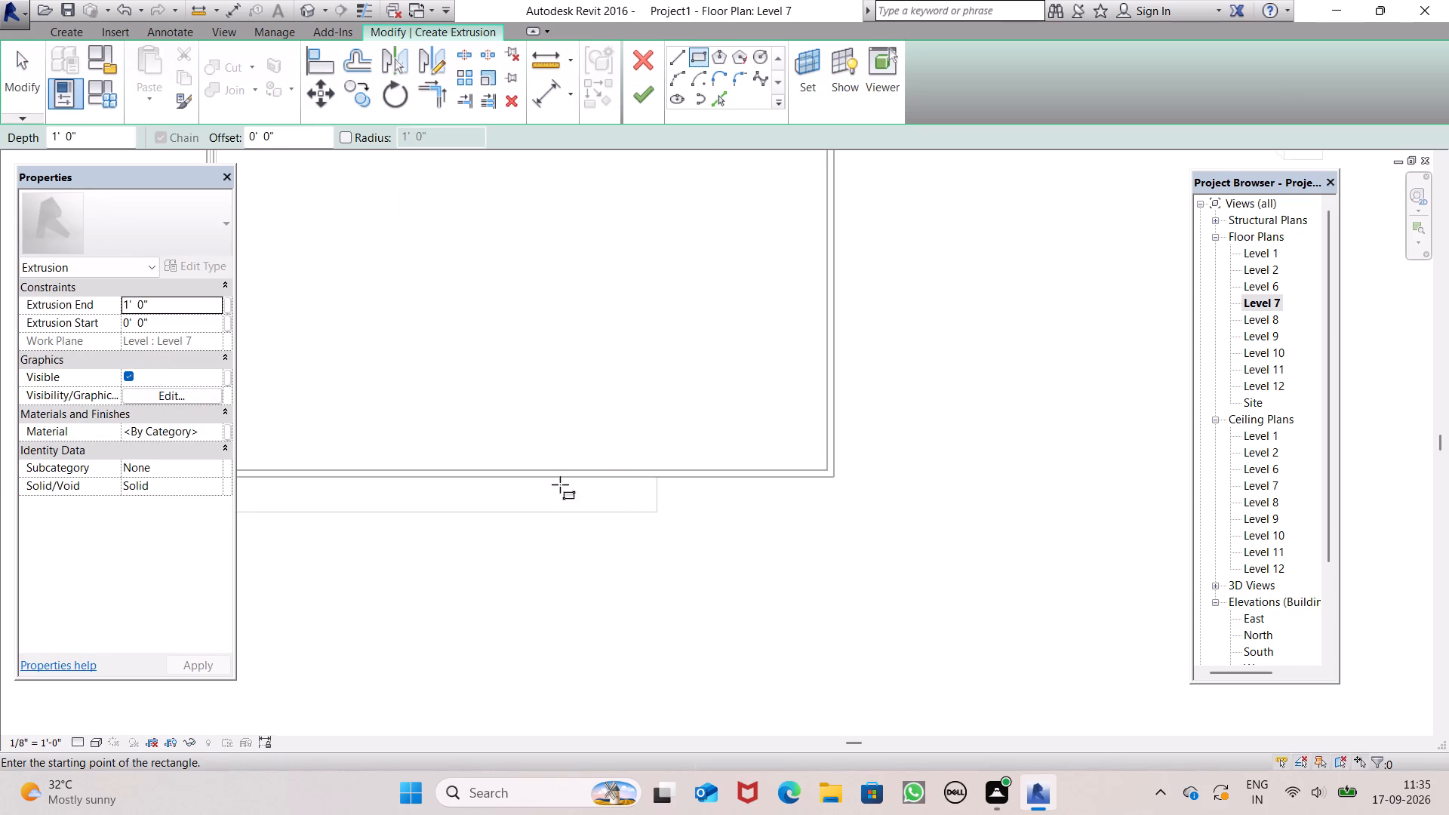
scroll(636, 475, "up", 7)
left_click(599, 489)
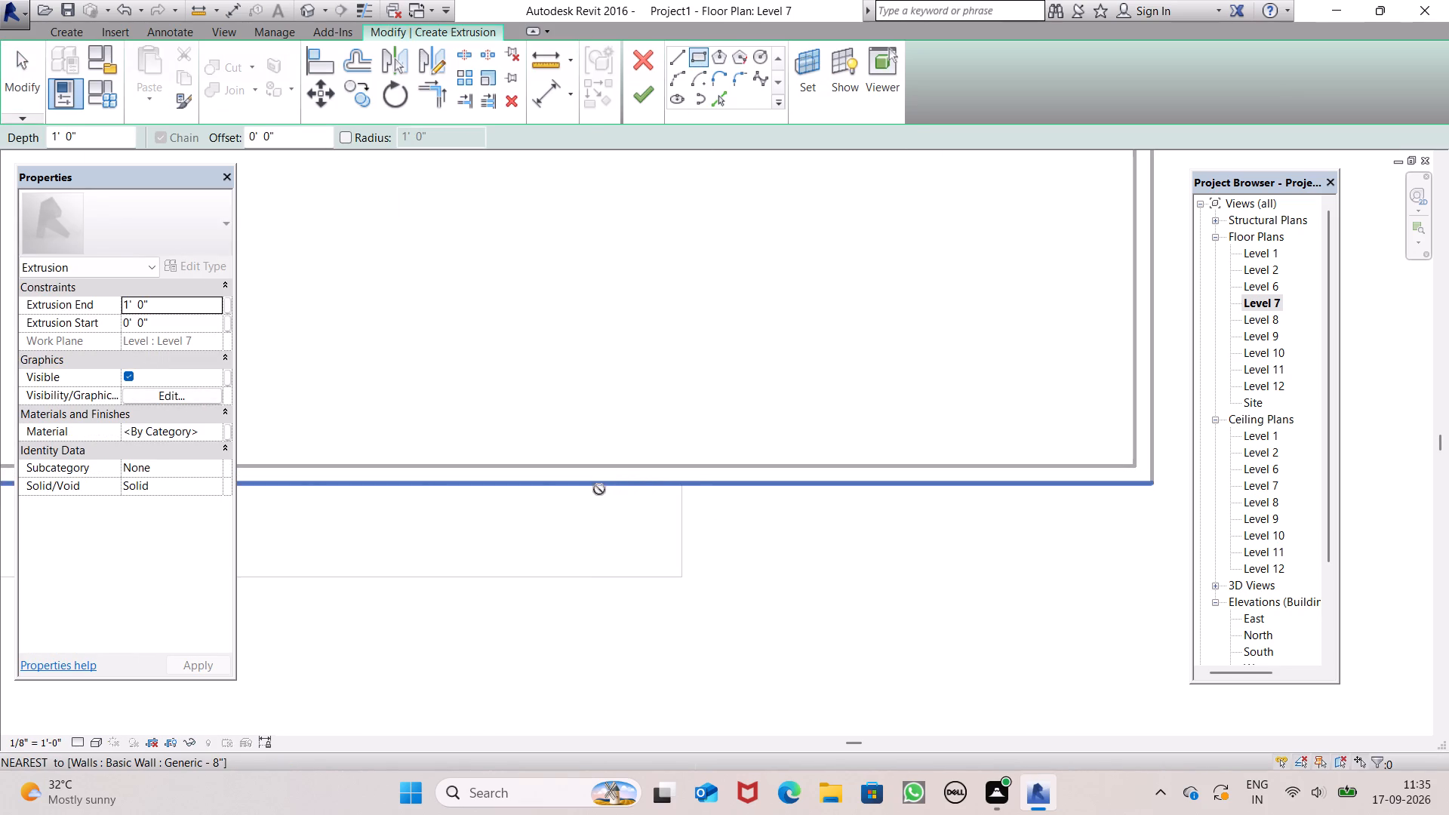
left_click(674, 574)
left_click(651, 104)
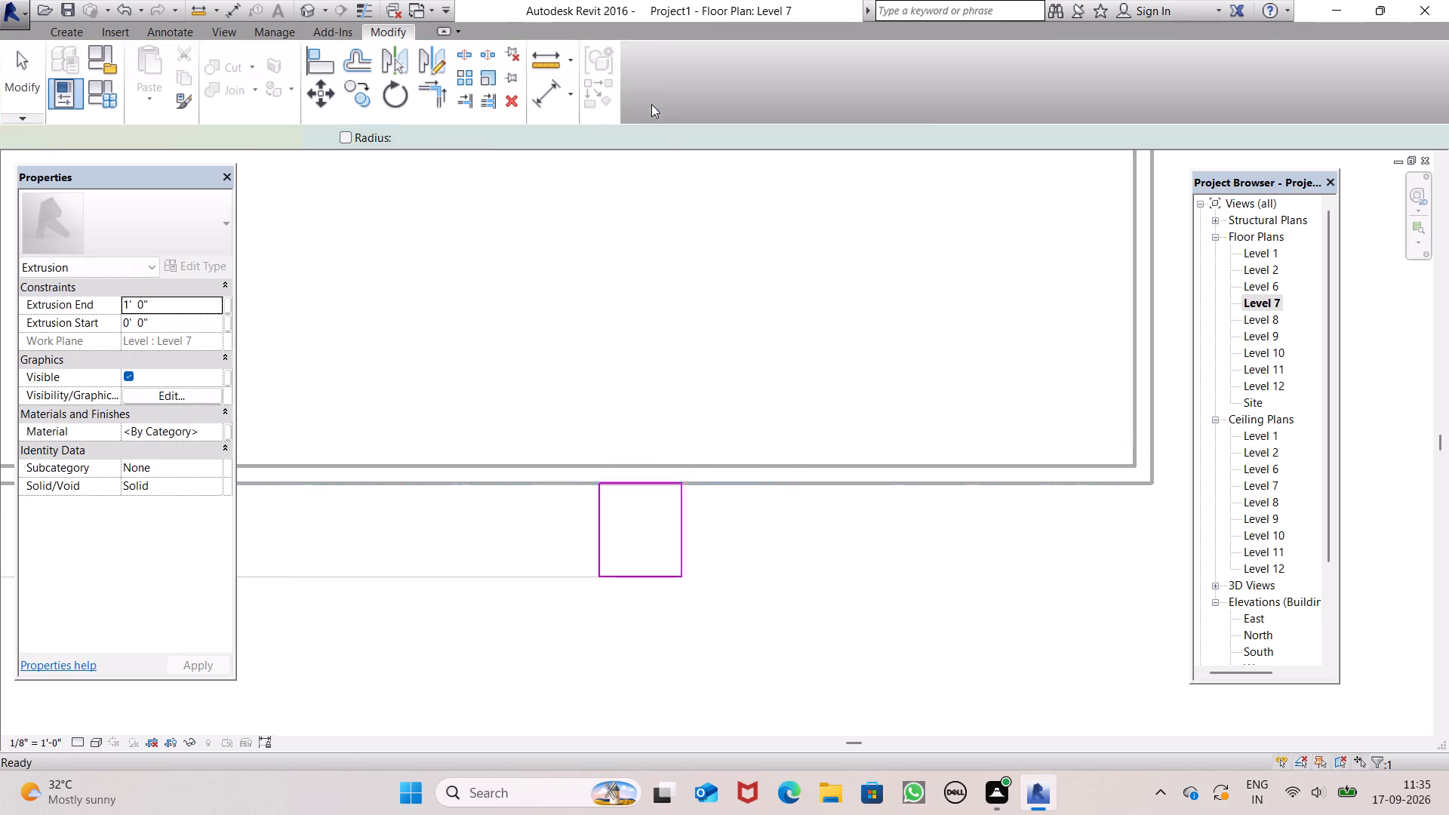
In the 3D view, stretch the new extrusion's top face upward to an extrusion end of about 4' 8".
left_click(298, 2)
scroll(1138, 475, "up", 5)
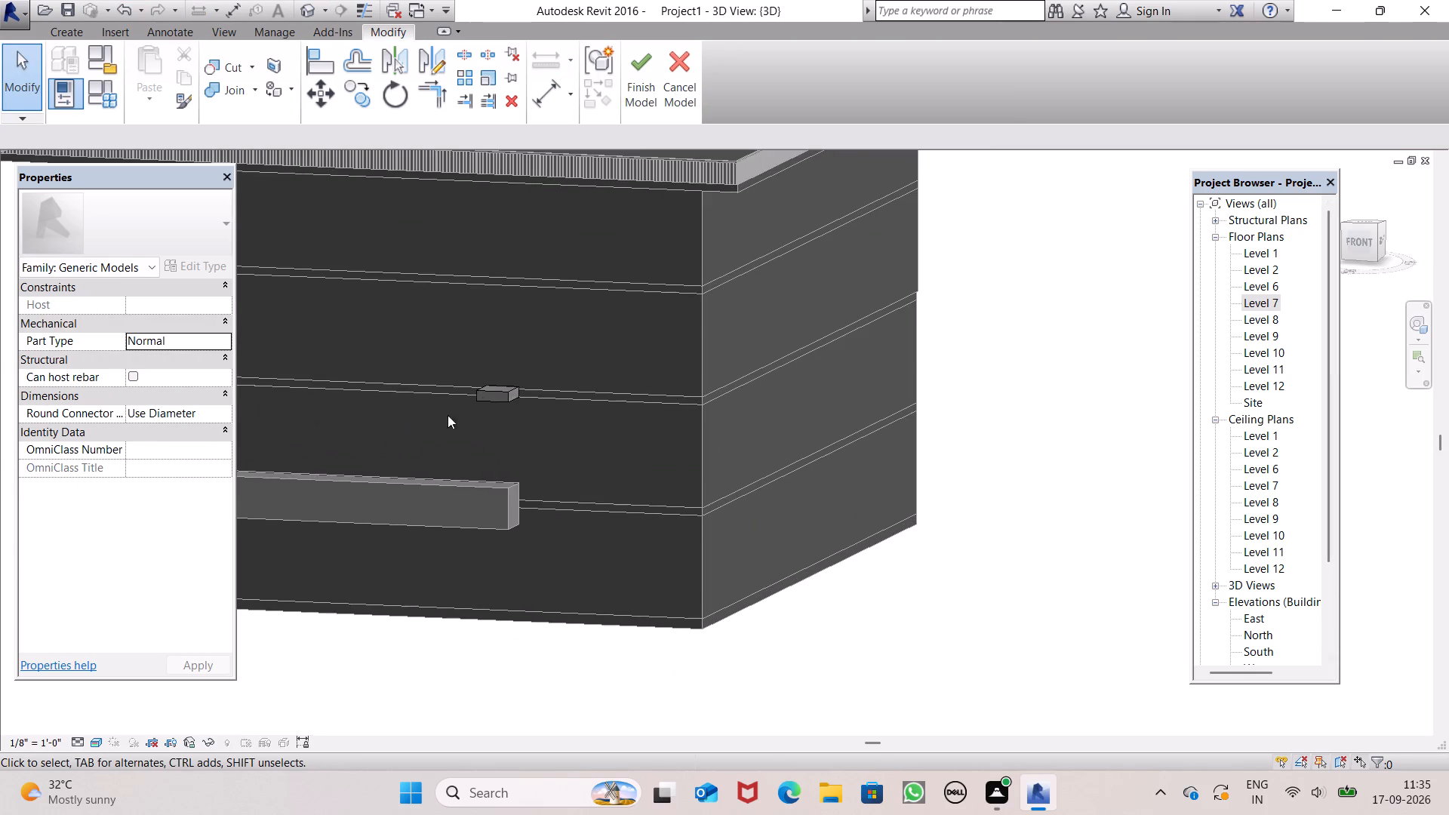
scroll(493, 389, "up", 5)
left_click(502, 398)
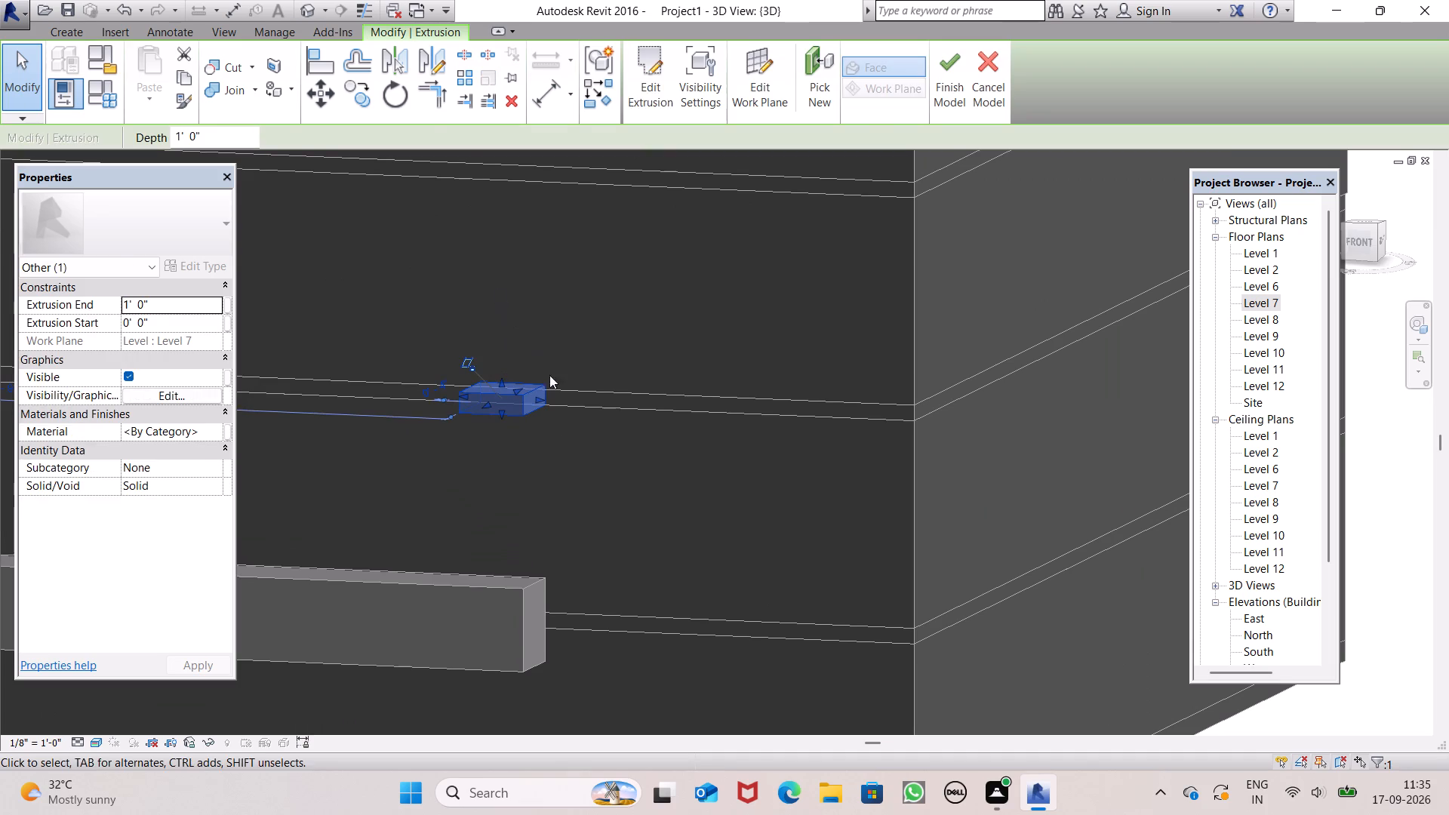
scroll(495, 359, "up", 7)
left_click_drag(516, 429, 524, 334)
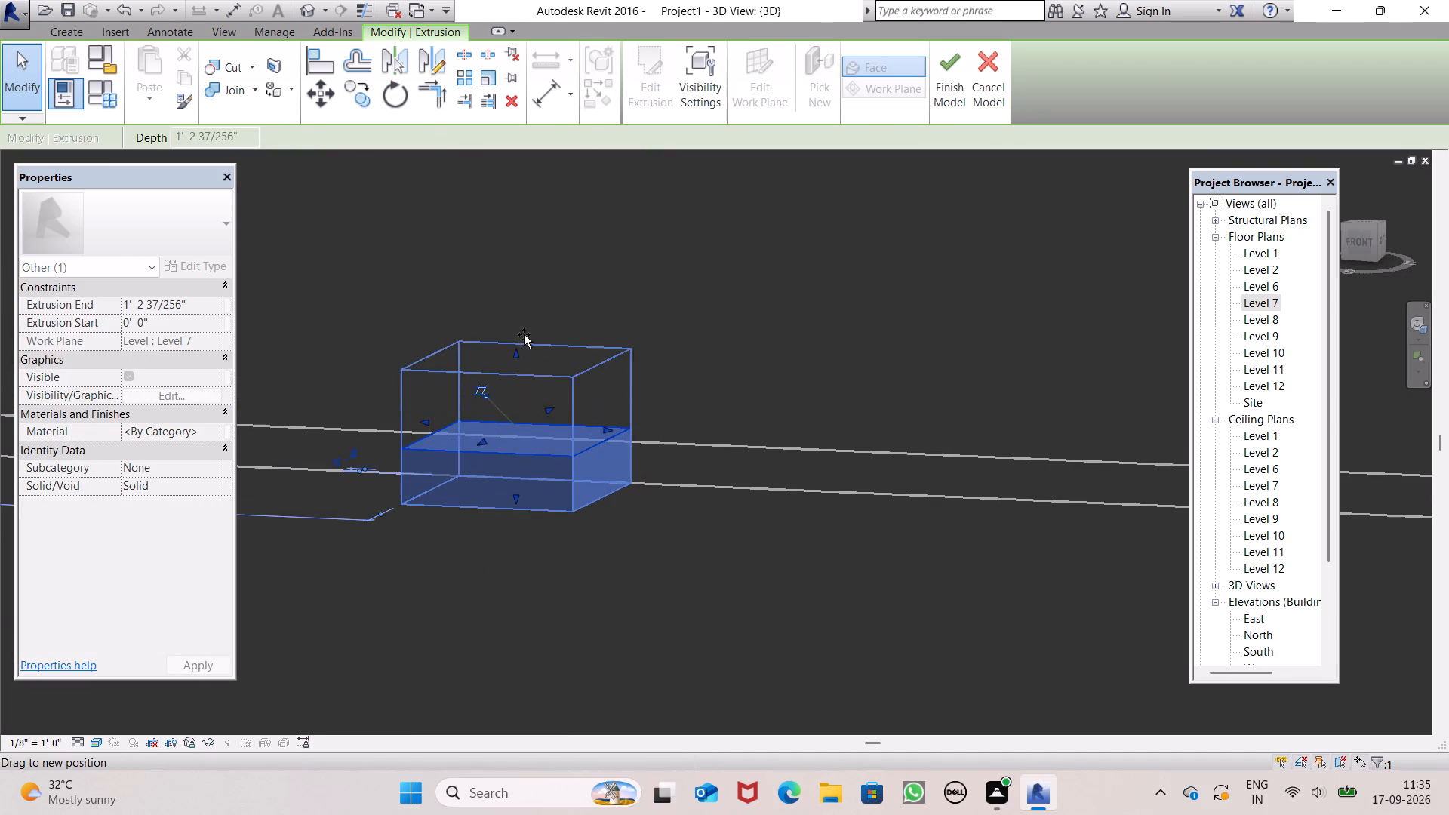
left_click_drag(524, 334, 546, 235)
scroll(844, 614, "down", 7)
middle_click_drag(749, 657, 848, 585)
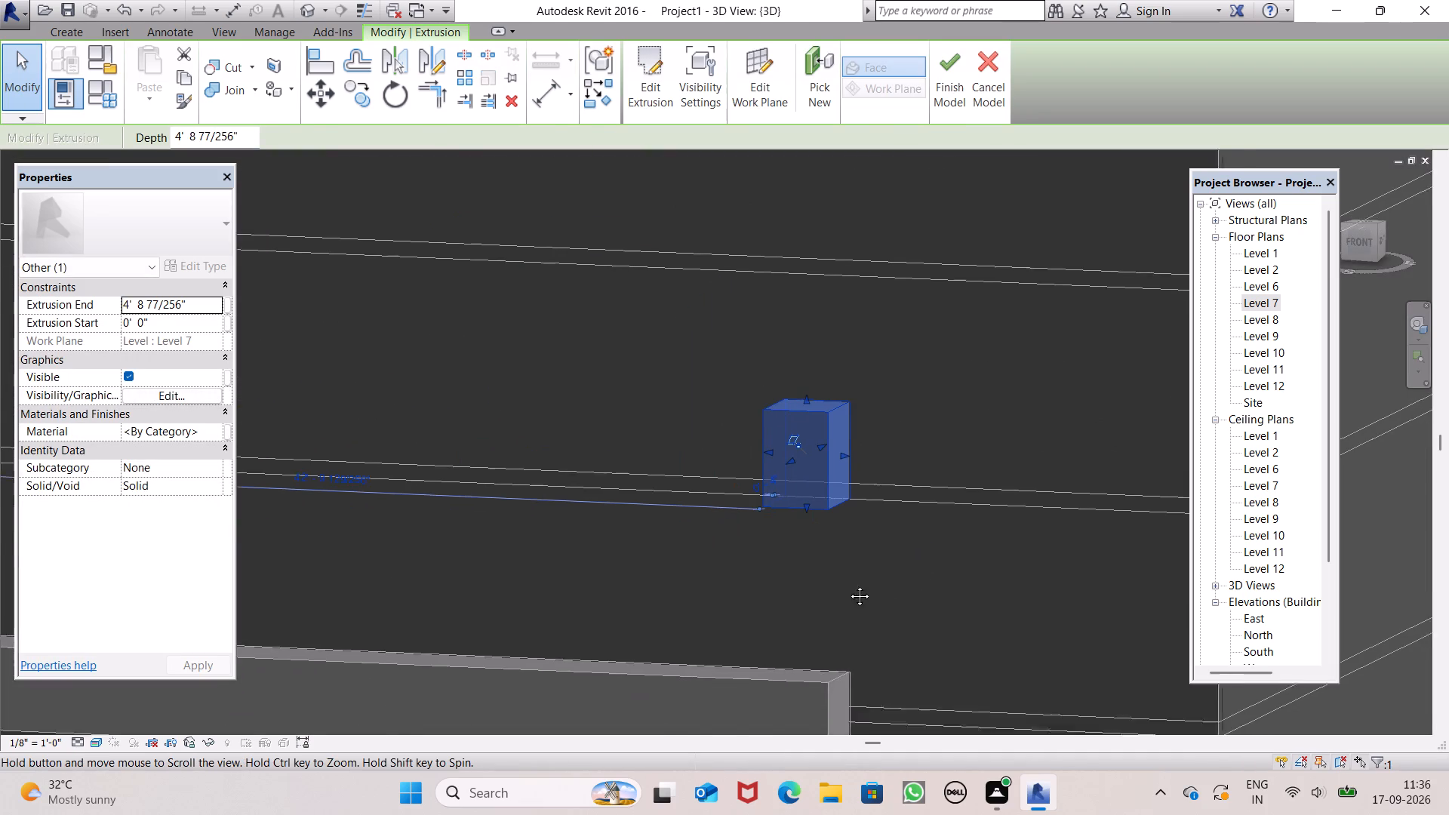
middle_click_drag(848, 585, 860, 567)
Stretch the extrusion's bottom face down to the band's top face, with an extrusion start of about -8' 4".
scroll(837, 546, "up", 5)
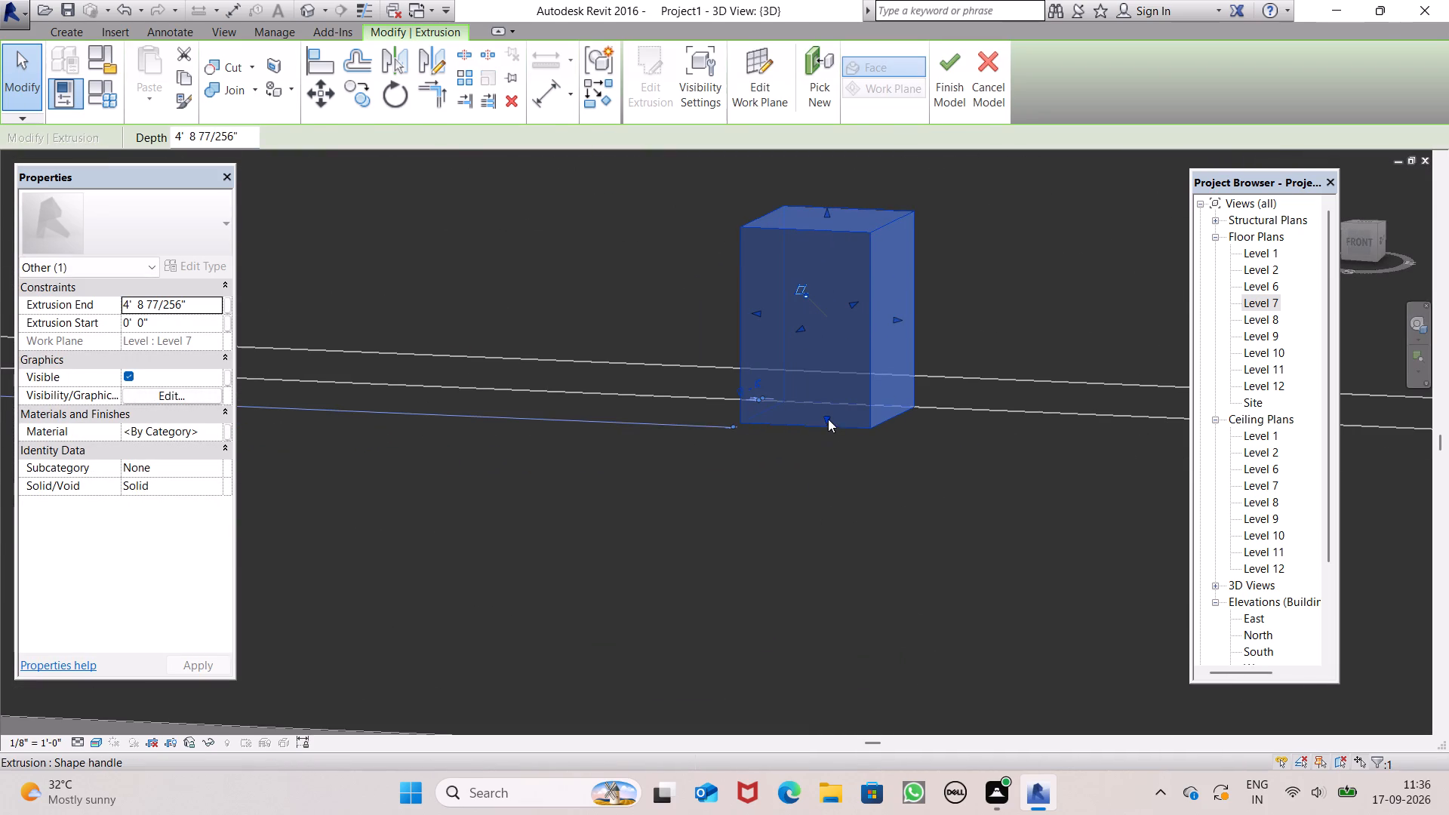
left_click_drag(827, 418, 820, 690)
scroll(811, 464, "down", 8)
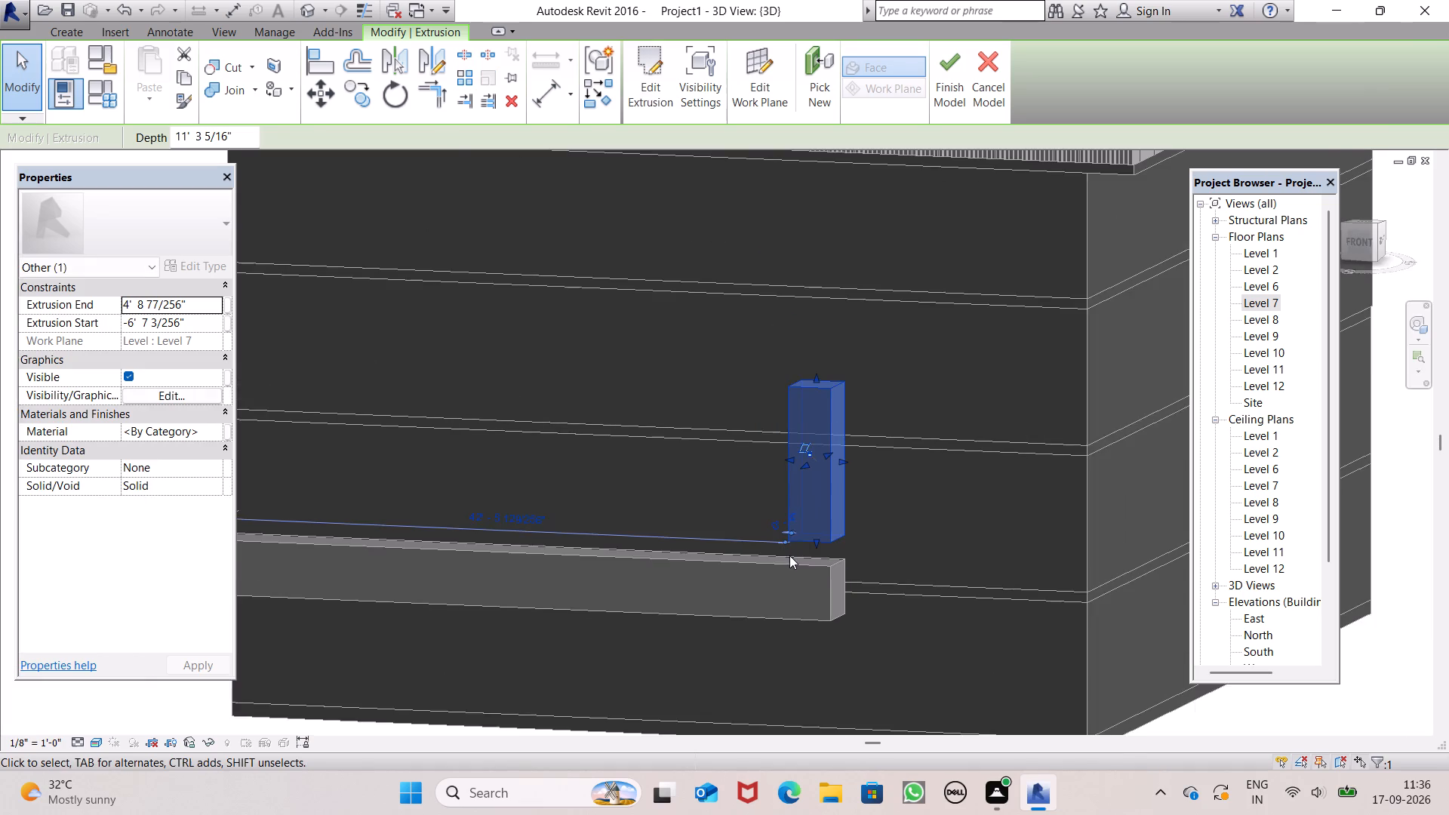
scroll(789, 555, "up", 6)
left_click_drag(855, 524, 855, 575)
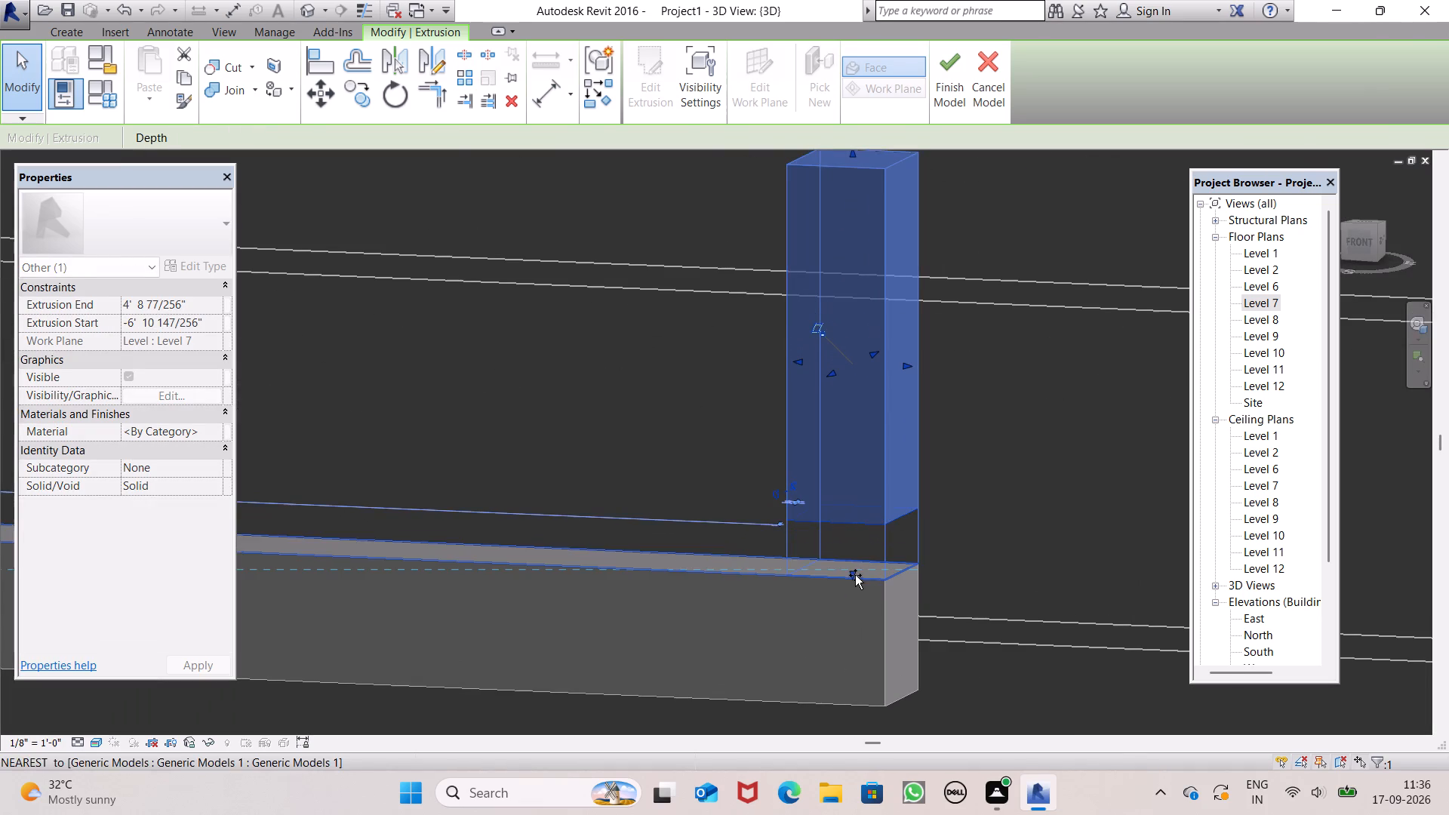
left_click_drag(855, 575, 856, 574)
scroll(817, 487, "down", 11)
left_click(974, 630)
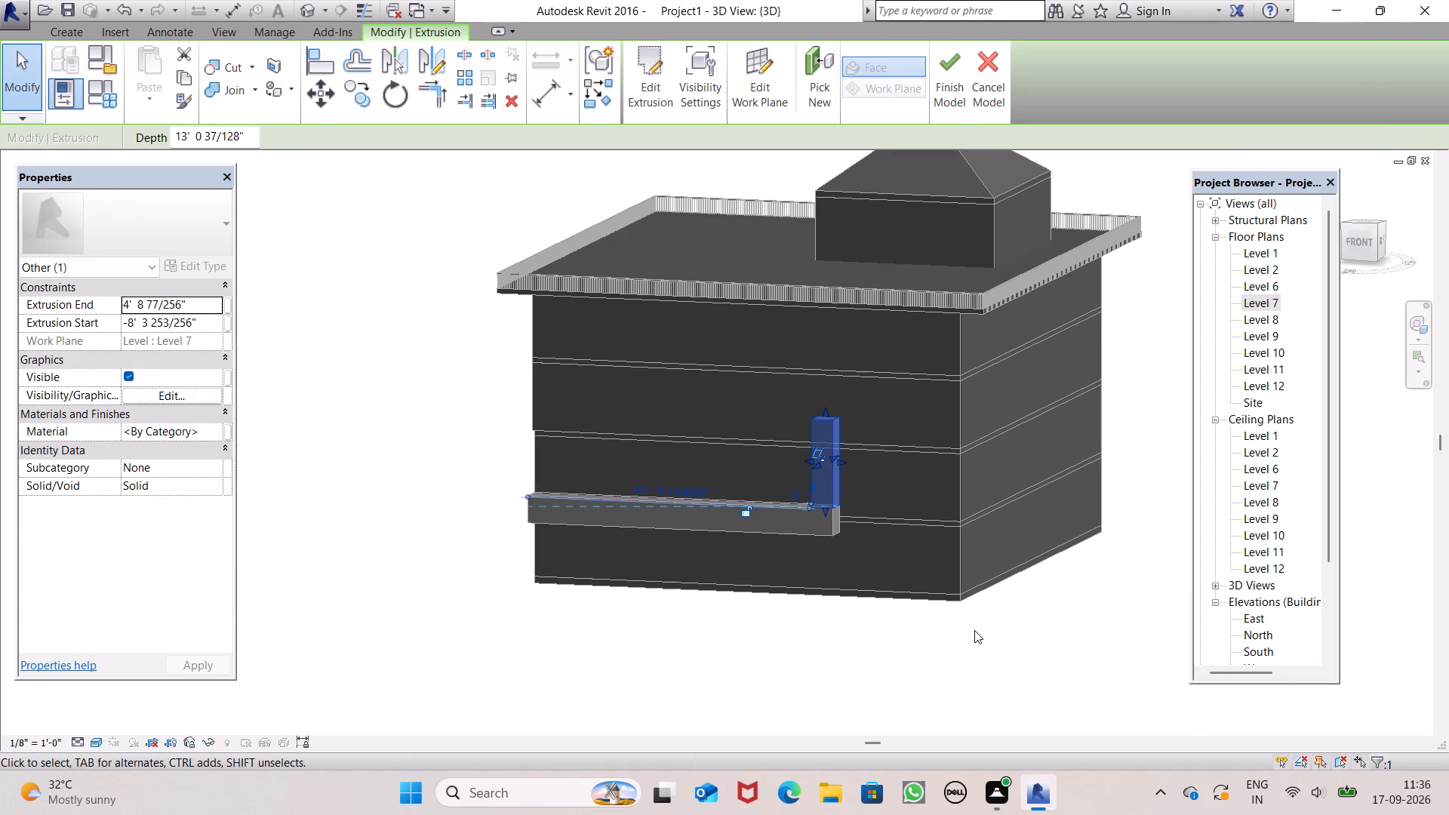
Examine the vertical extrusion and its junction with the band from several angles around the front wall.
scroll(832, 454, "up", 6)
scroll(866, 496, "down", 9)
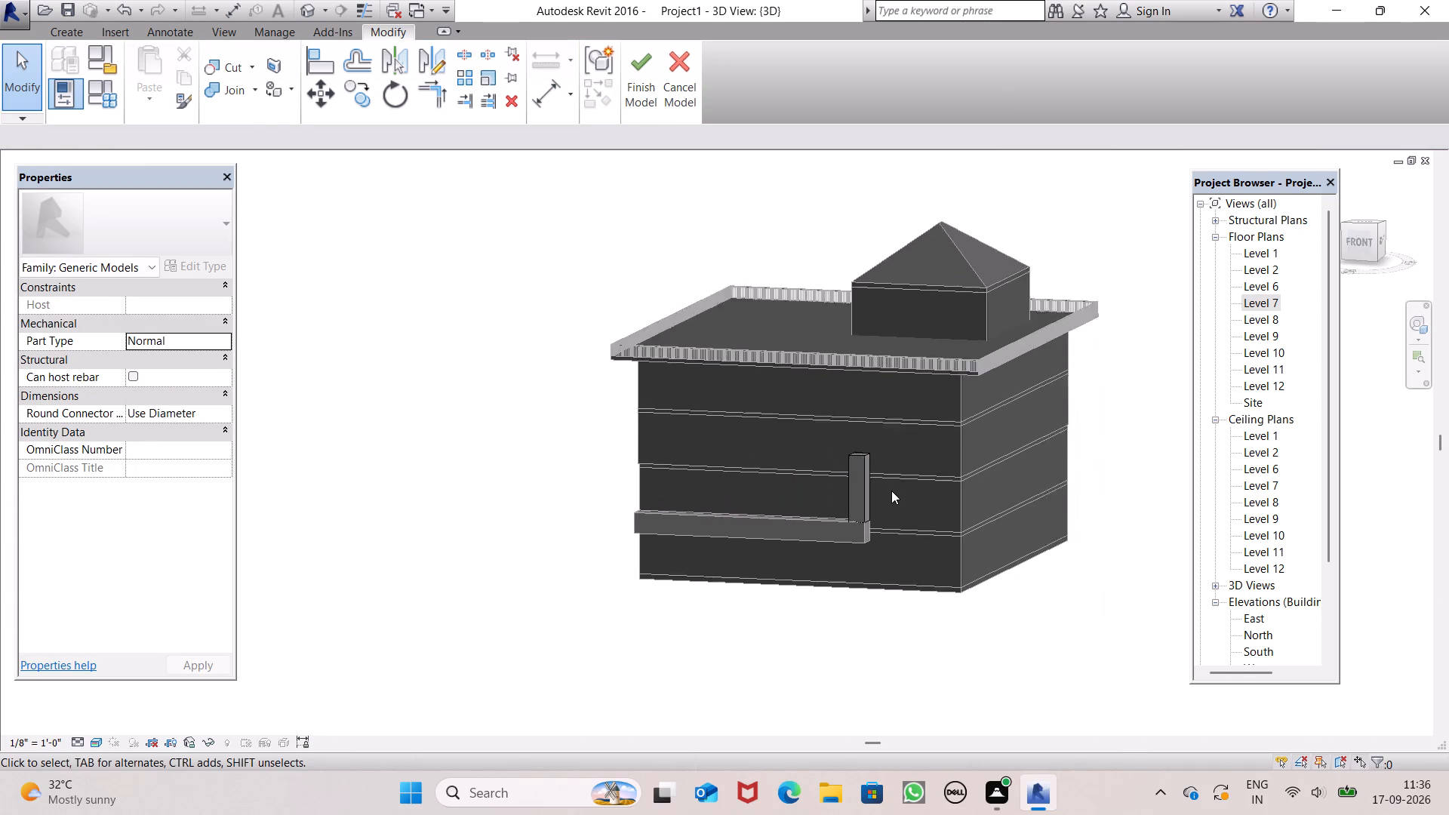
middle_click_drag(903, 488, 977, 471)
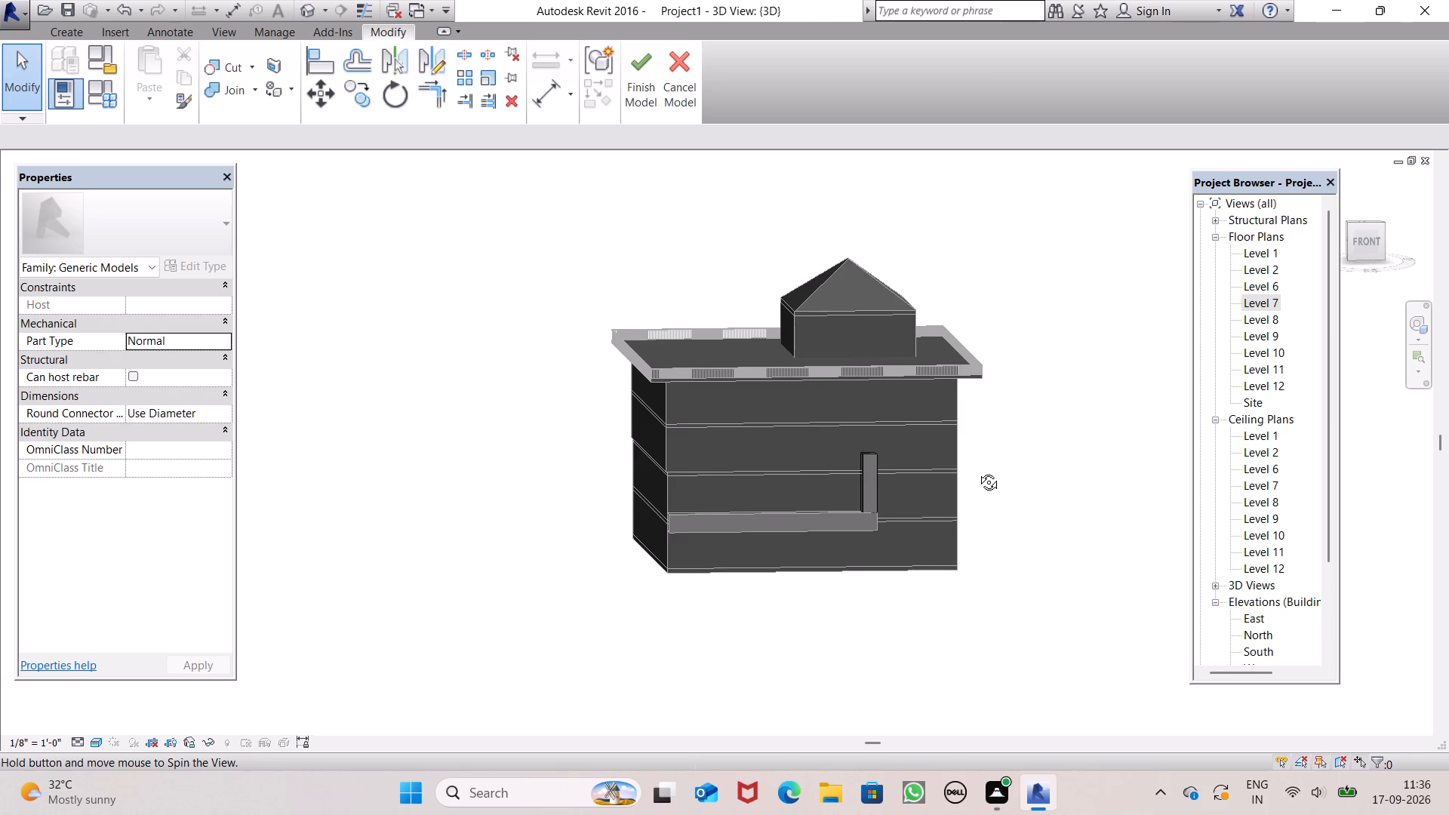
middle_click_drag(977, 471, 986, 470)
scroll(943, 419, "up", 4)
scroll(888, 420, "down", 1)
scroll(888, 420, "up", 2)
scroll(827, 520, "up", 6)
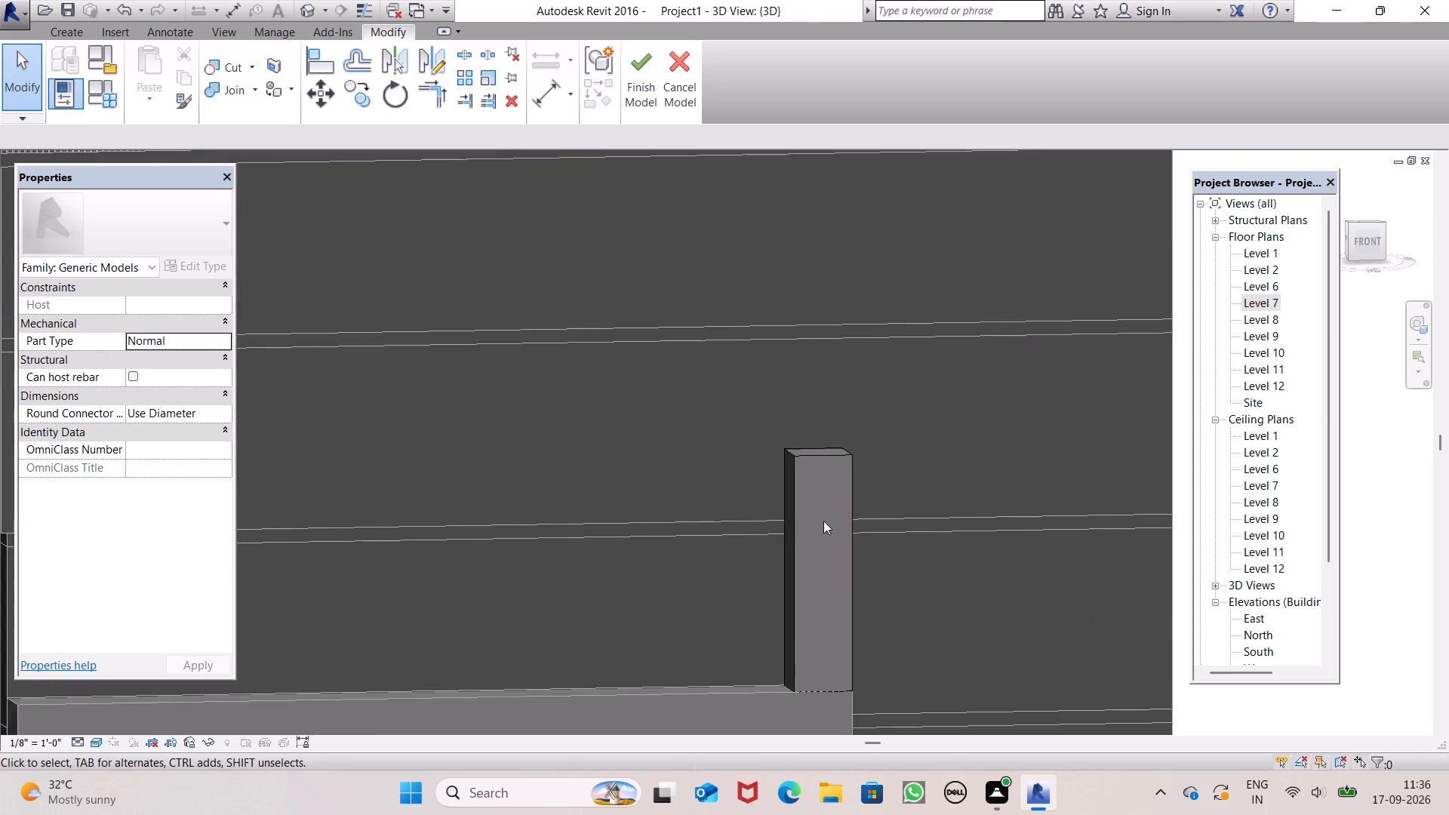
scroll(841, 521, "down", 10)
middle_click_drag(844, 516, 868, 557, "shift")
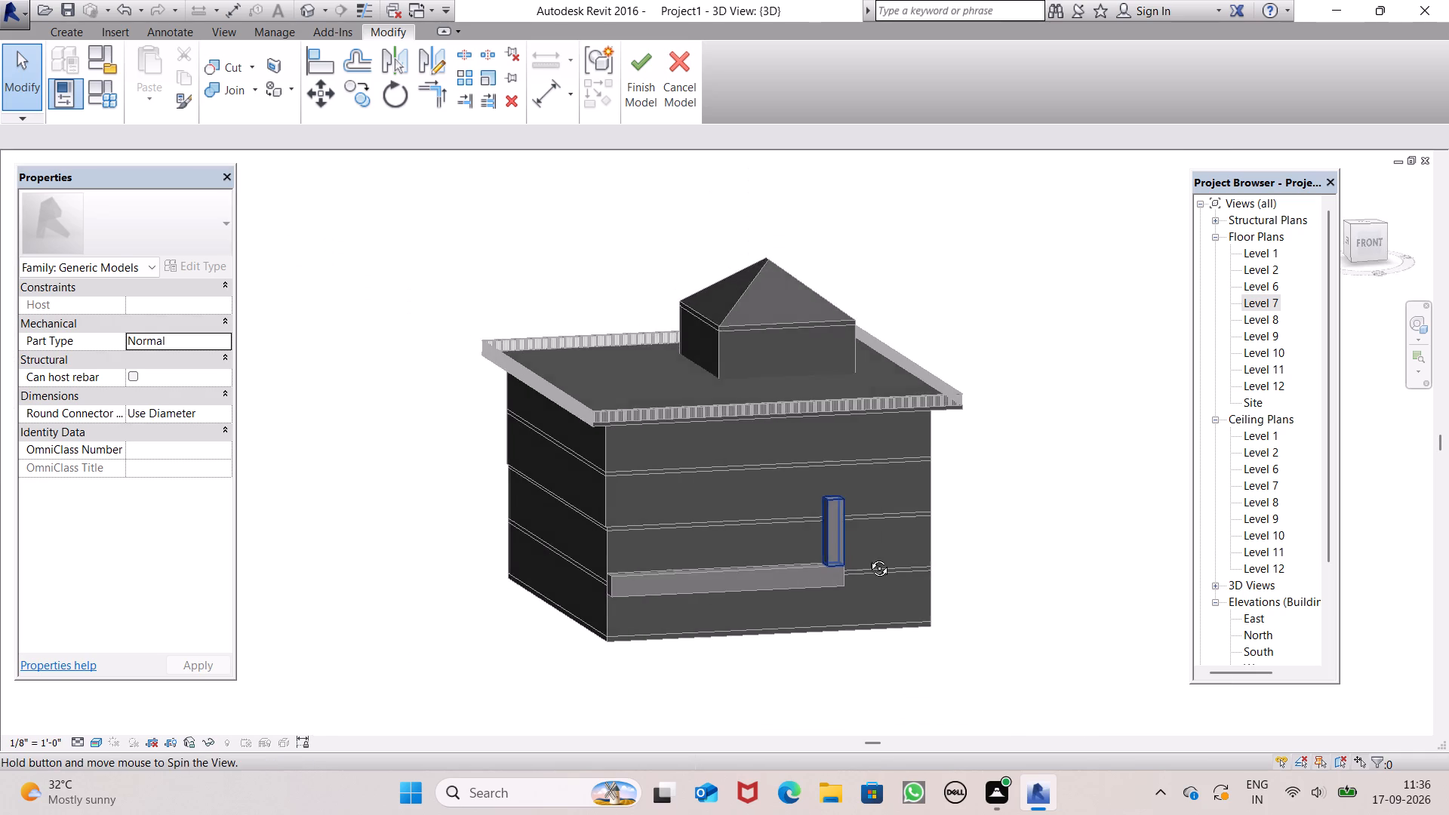
middle_click_drag(868, 557, 878, 602, "shift")
scroll(771, 451, "up", 5)
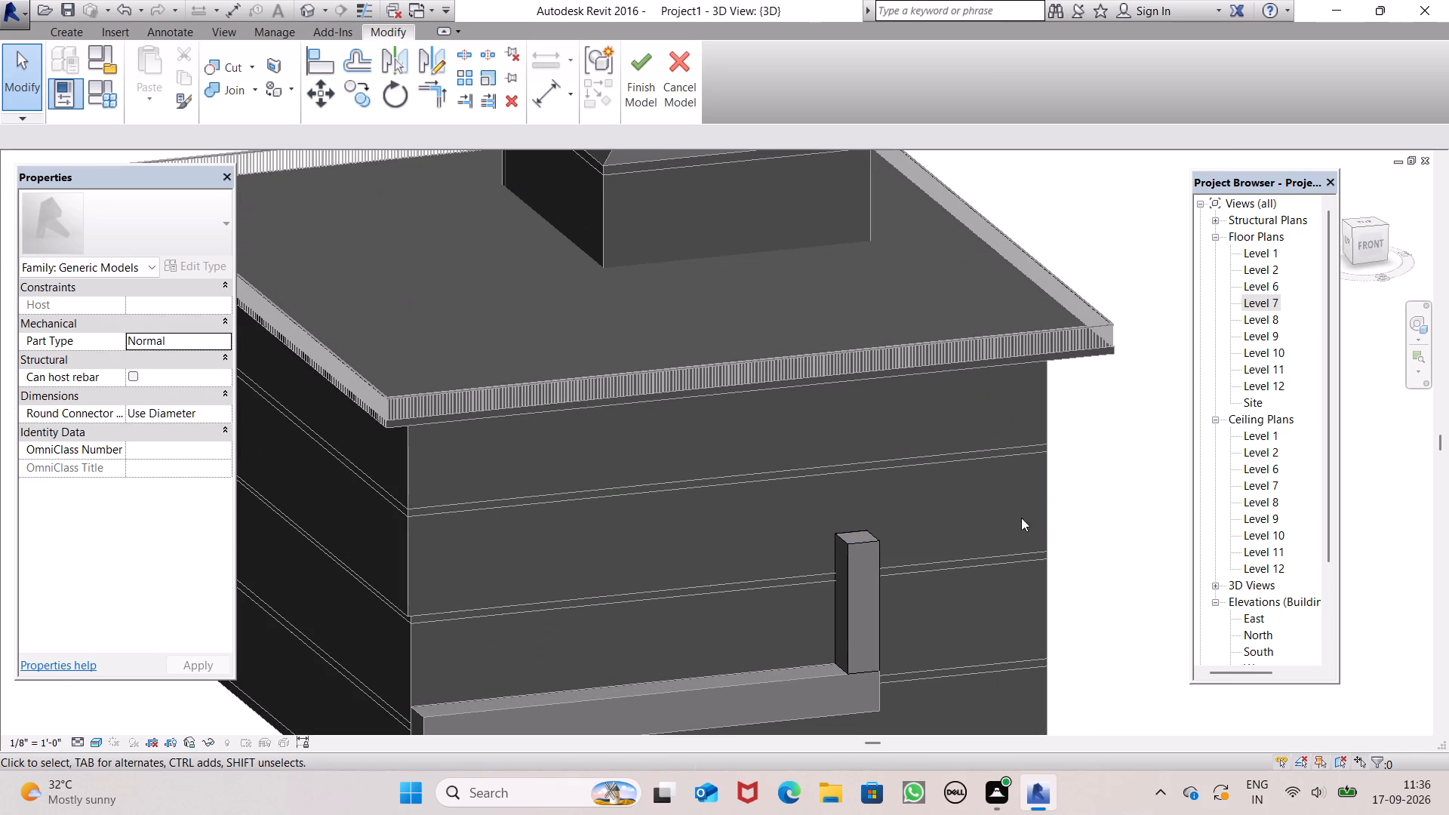
scroll(853, 543, "up", 2)
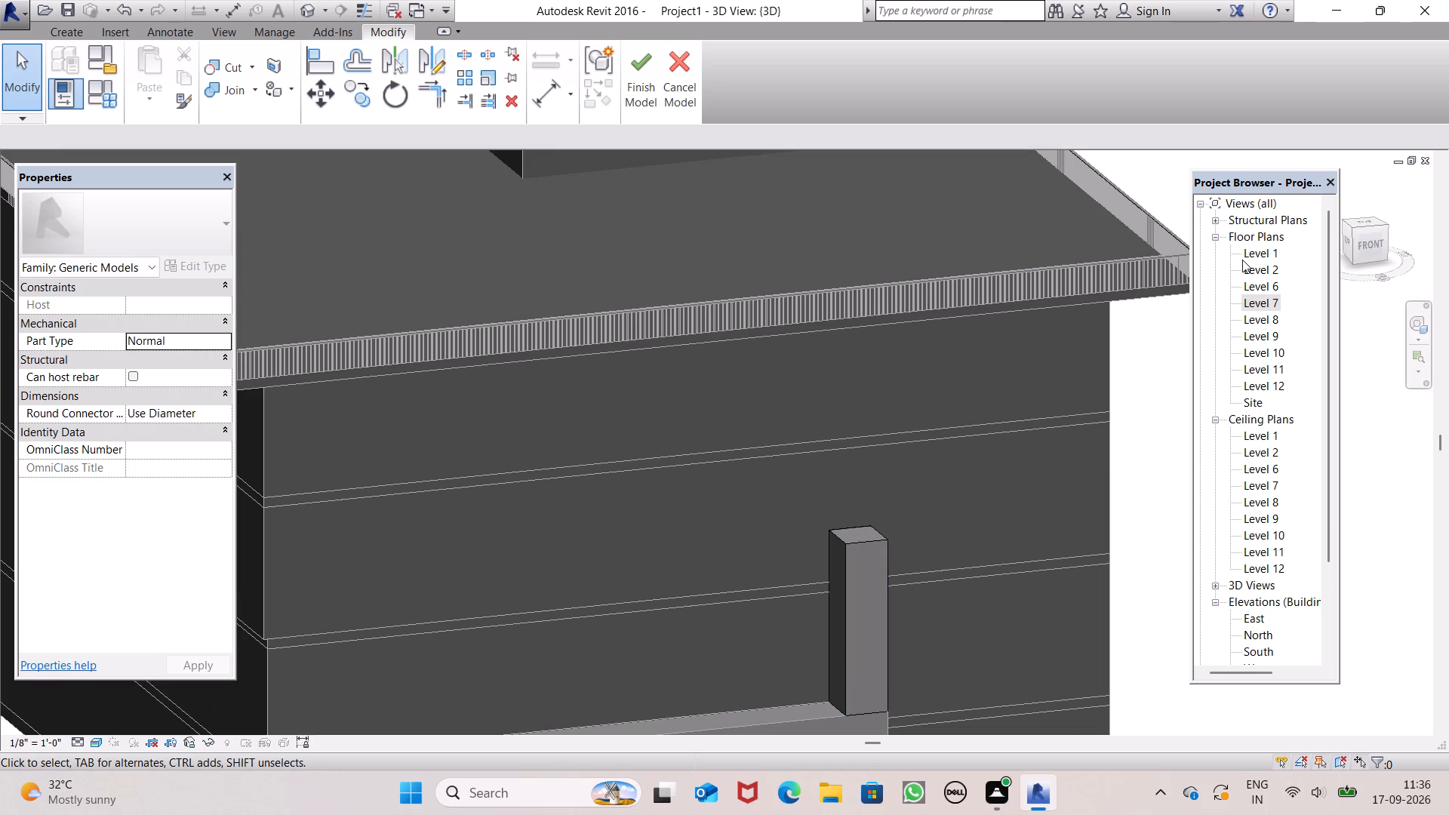
Return to the Level 7 floor plan and finish the in-place model containing the vertical extrusion.
double_click(1257, 297)
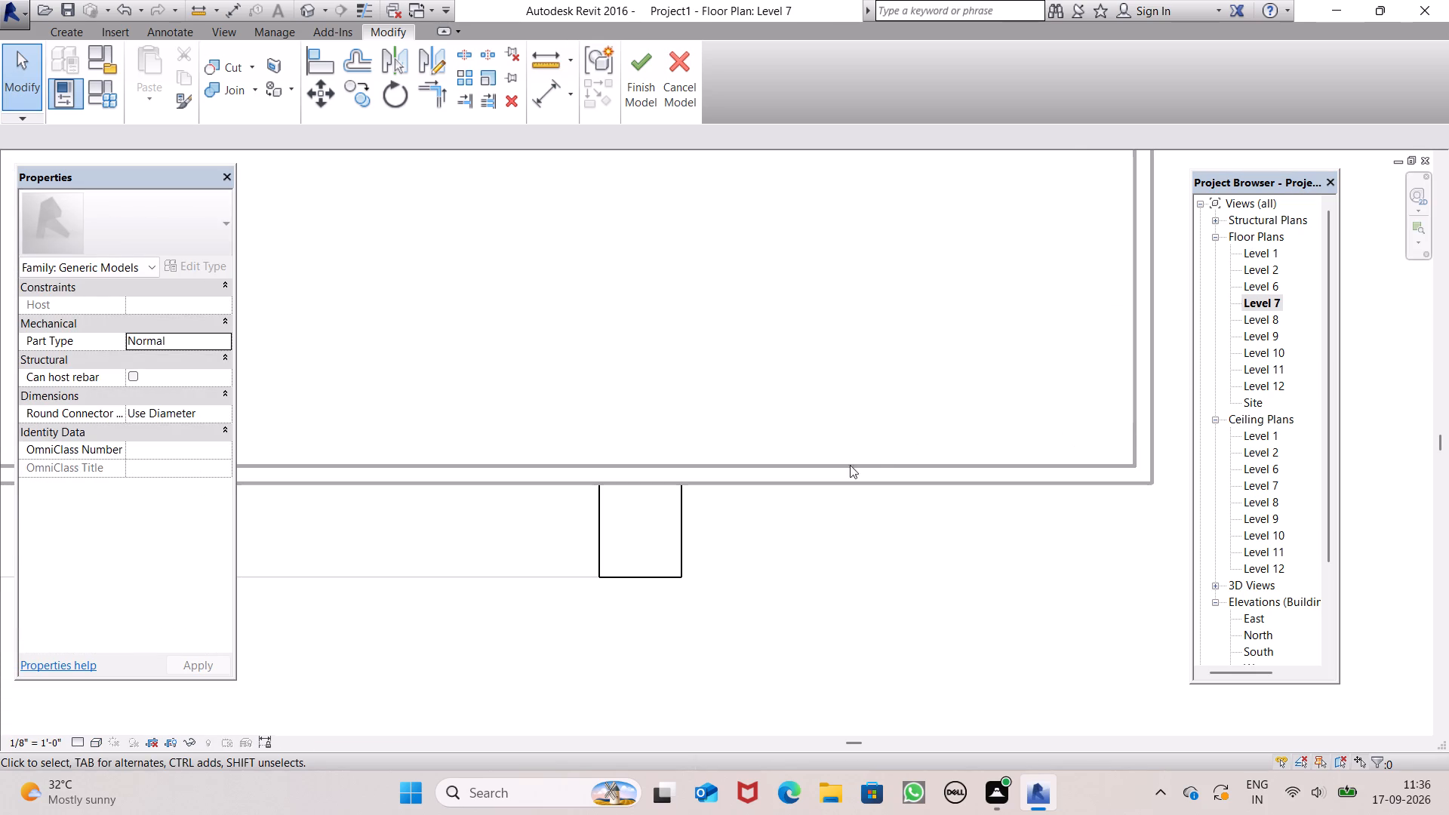
scroll(856, 398, "down", 2)
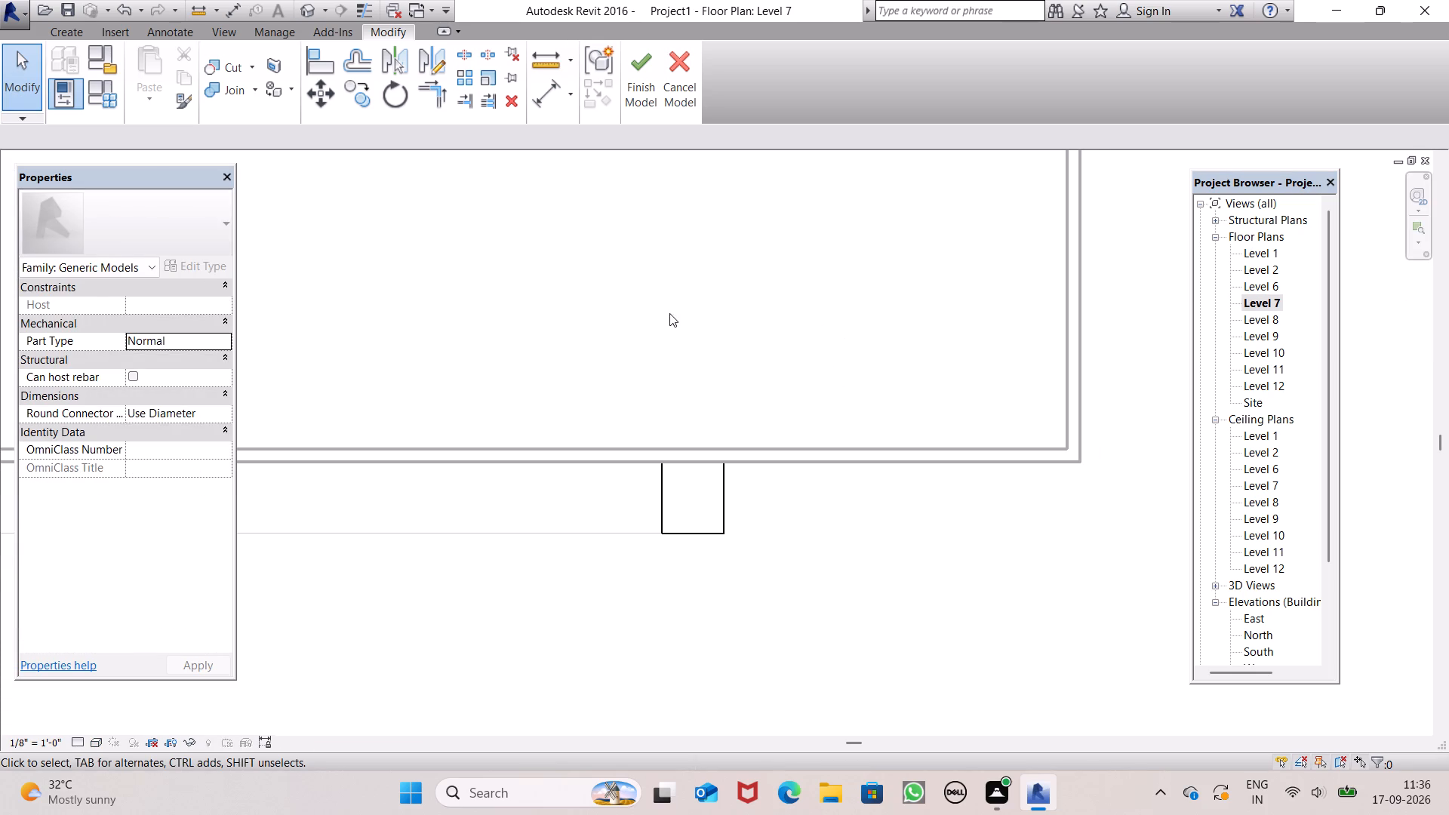
left_click(645, 81)
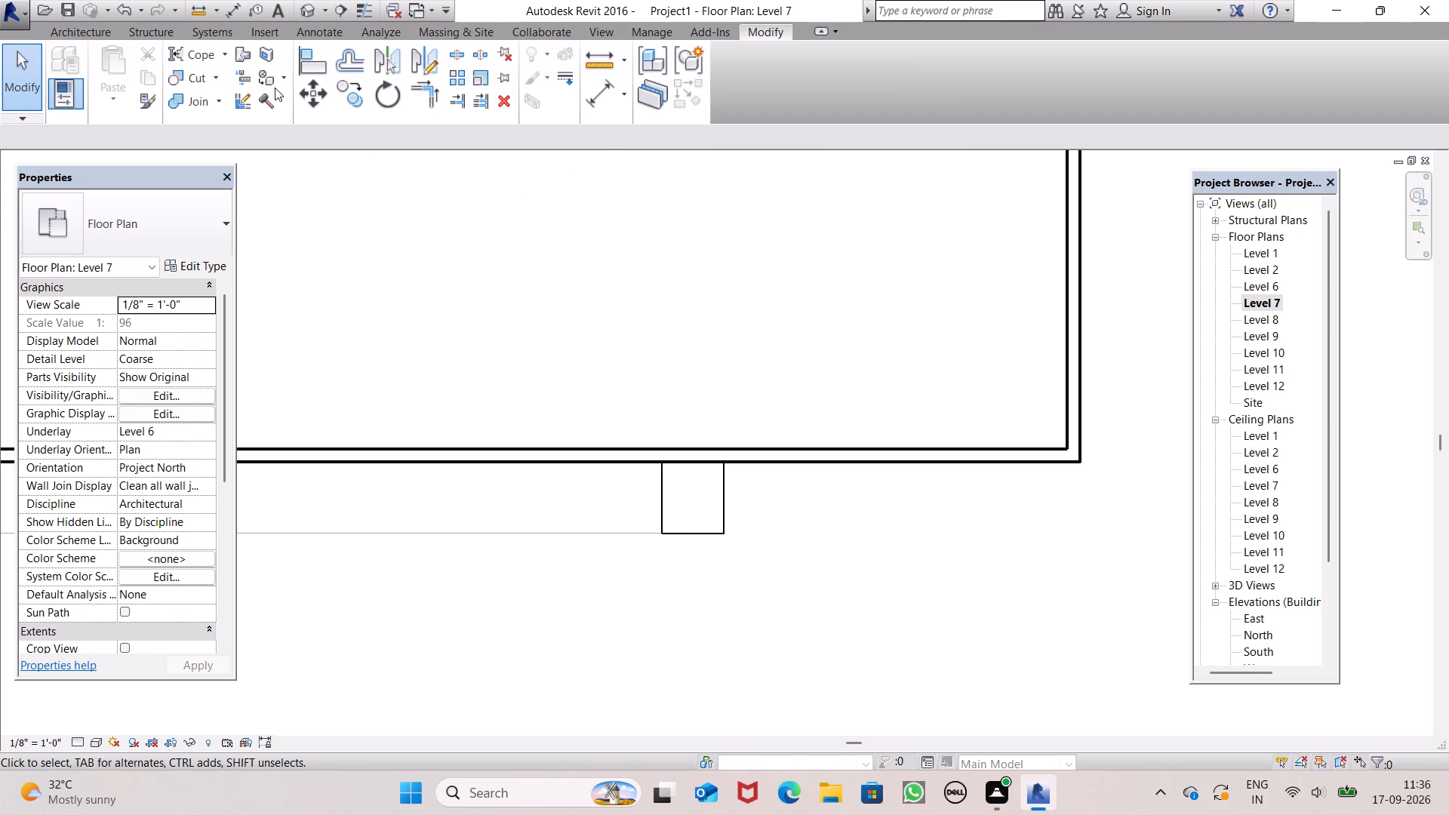
Start another in-place model in the Generic Models category on Level 7, accepting the default name.
left_click(75, 29)
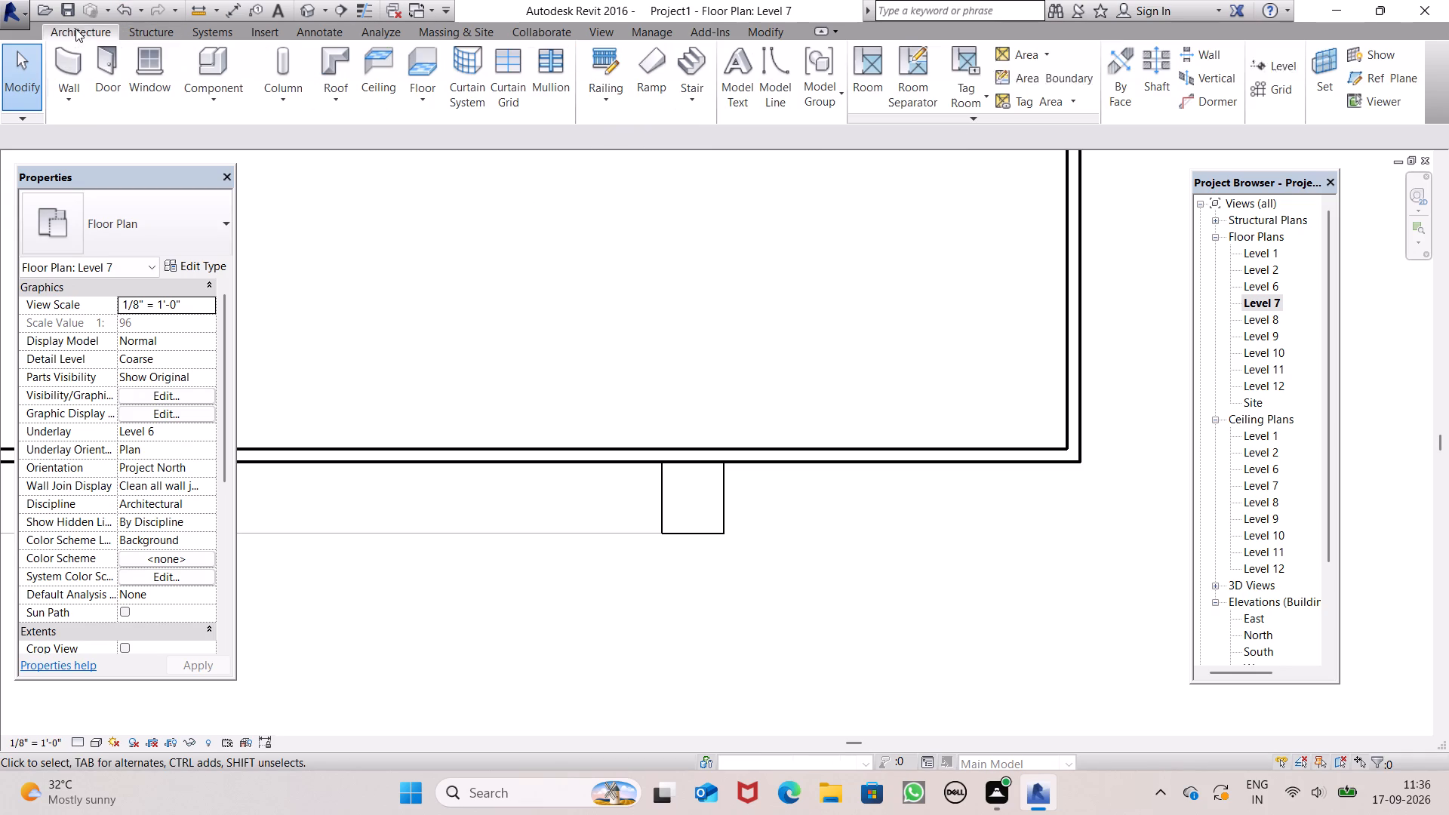
left_click(198, 106)
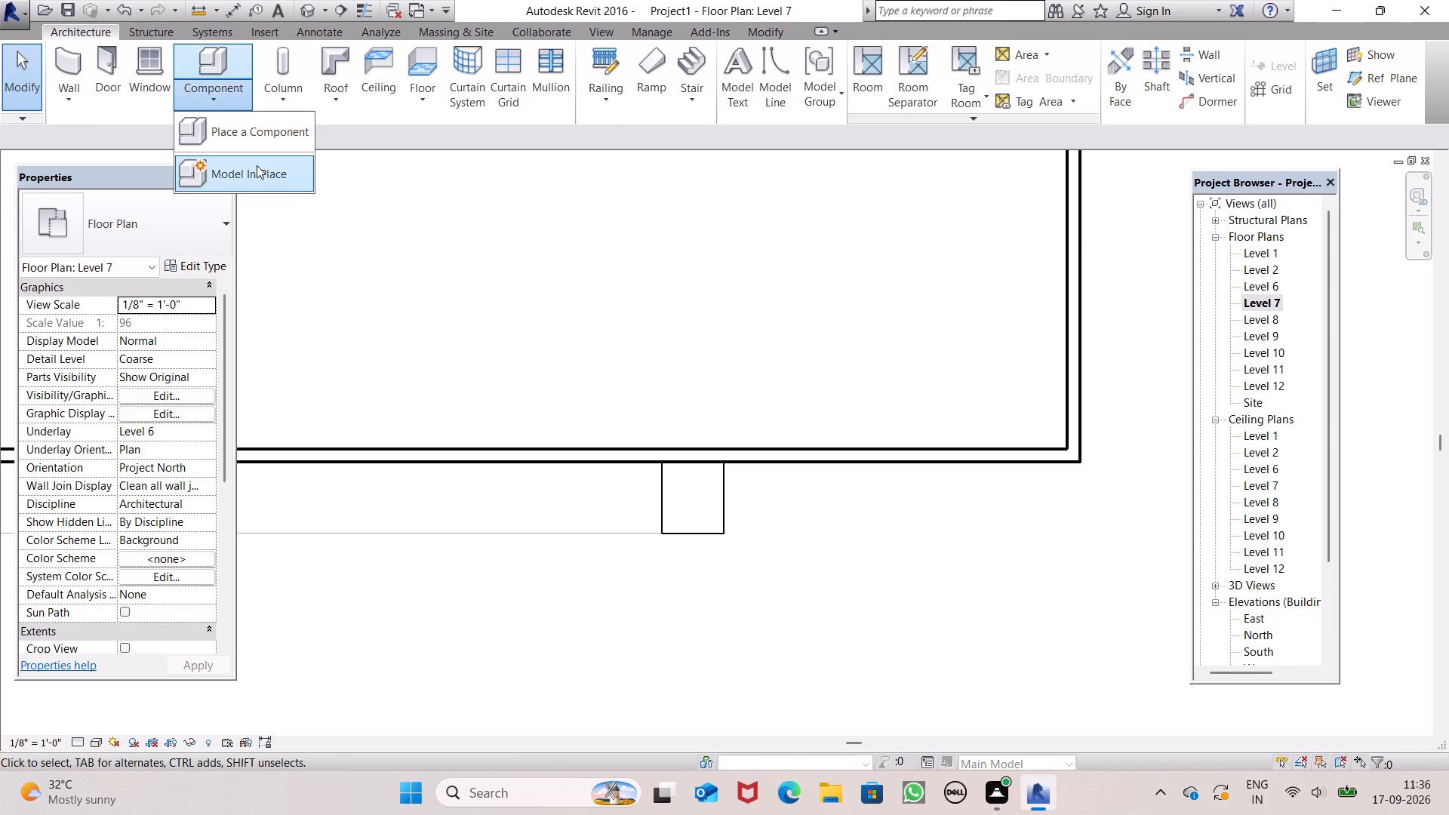
left_click(257, 165)
scroll(660, 365, "down", 7)
left_click(647, 391)
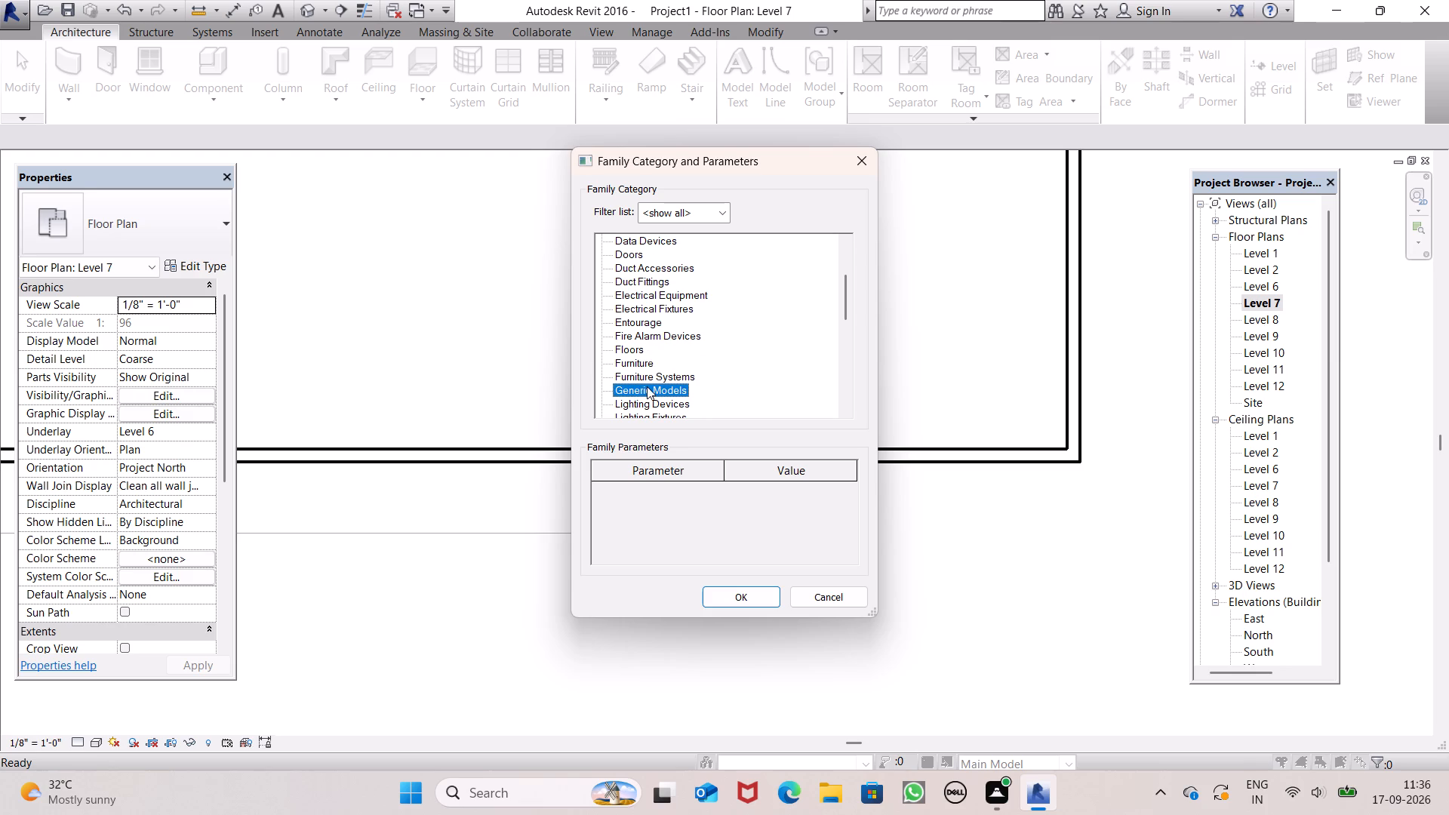
left_click(761, 593)
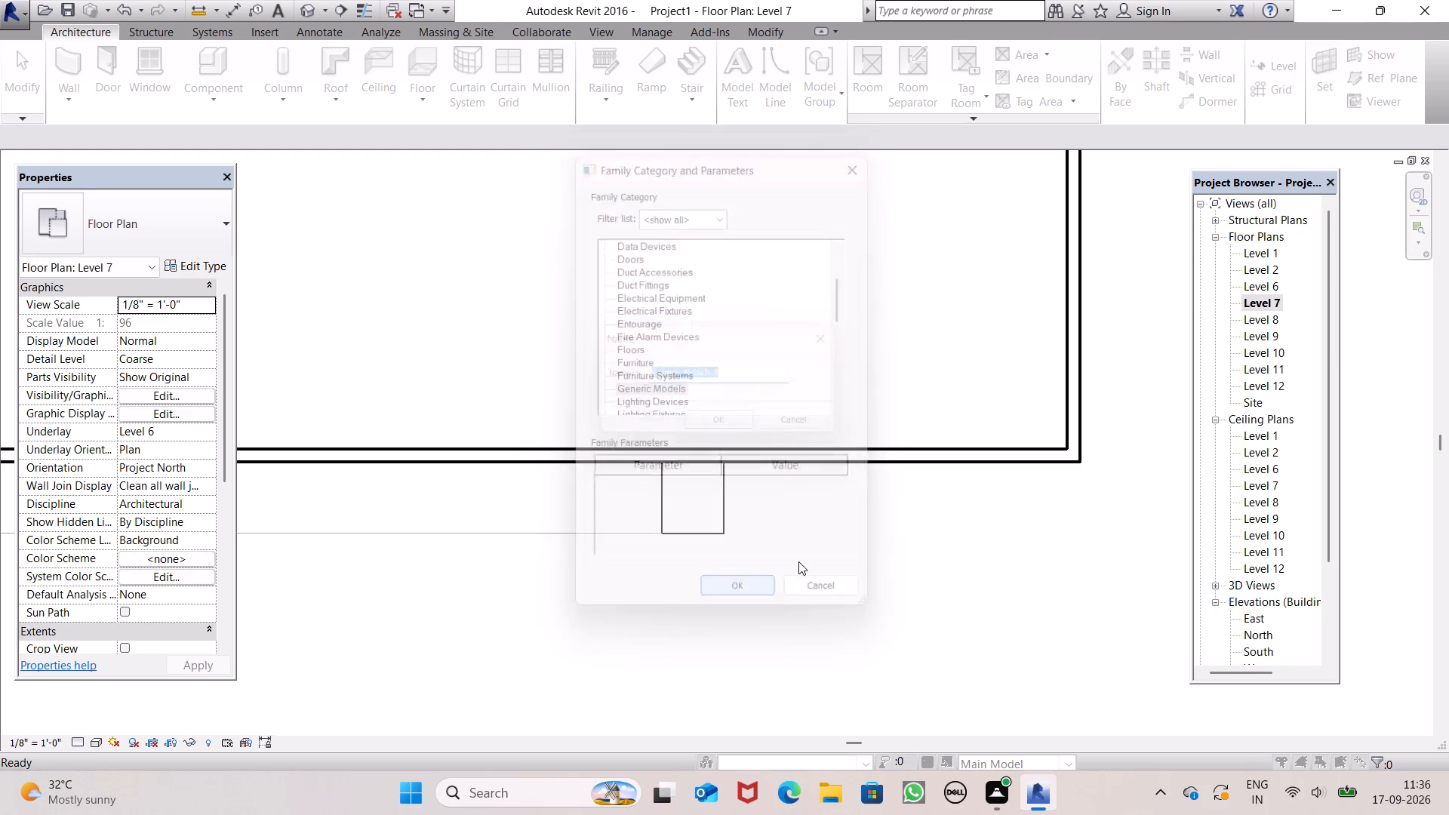
left_click(740, 436)
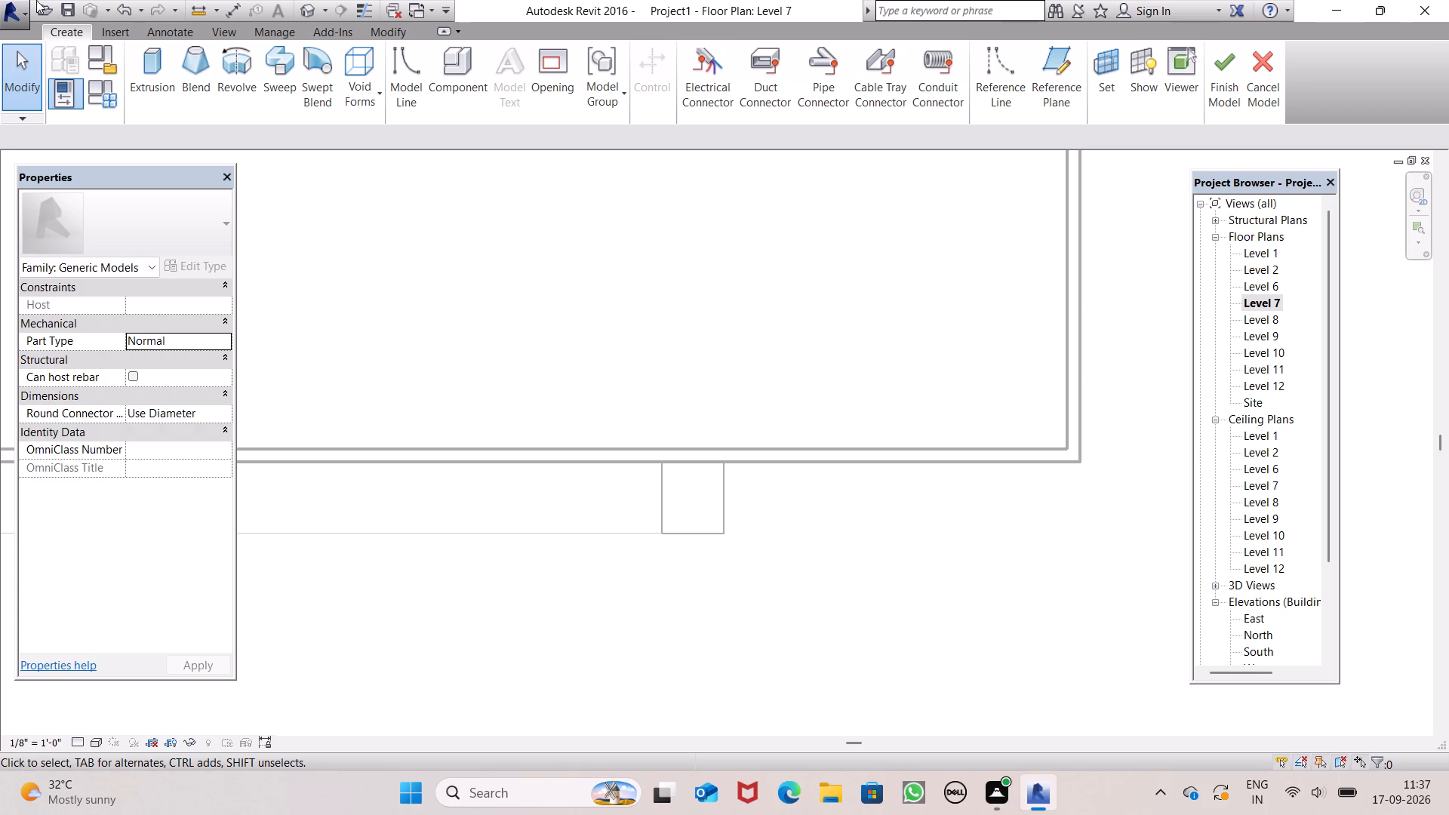
Sketch a rectangular extrusion profile about 3' 9" by 3' 3" just outside the front wall, beside the existing vertical extrusion.
scroll(853, 604, "down", 5)
scroll(603, 432, "up", 4)
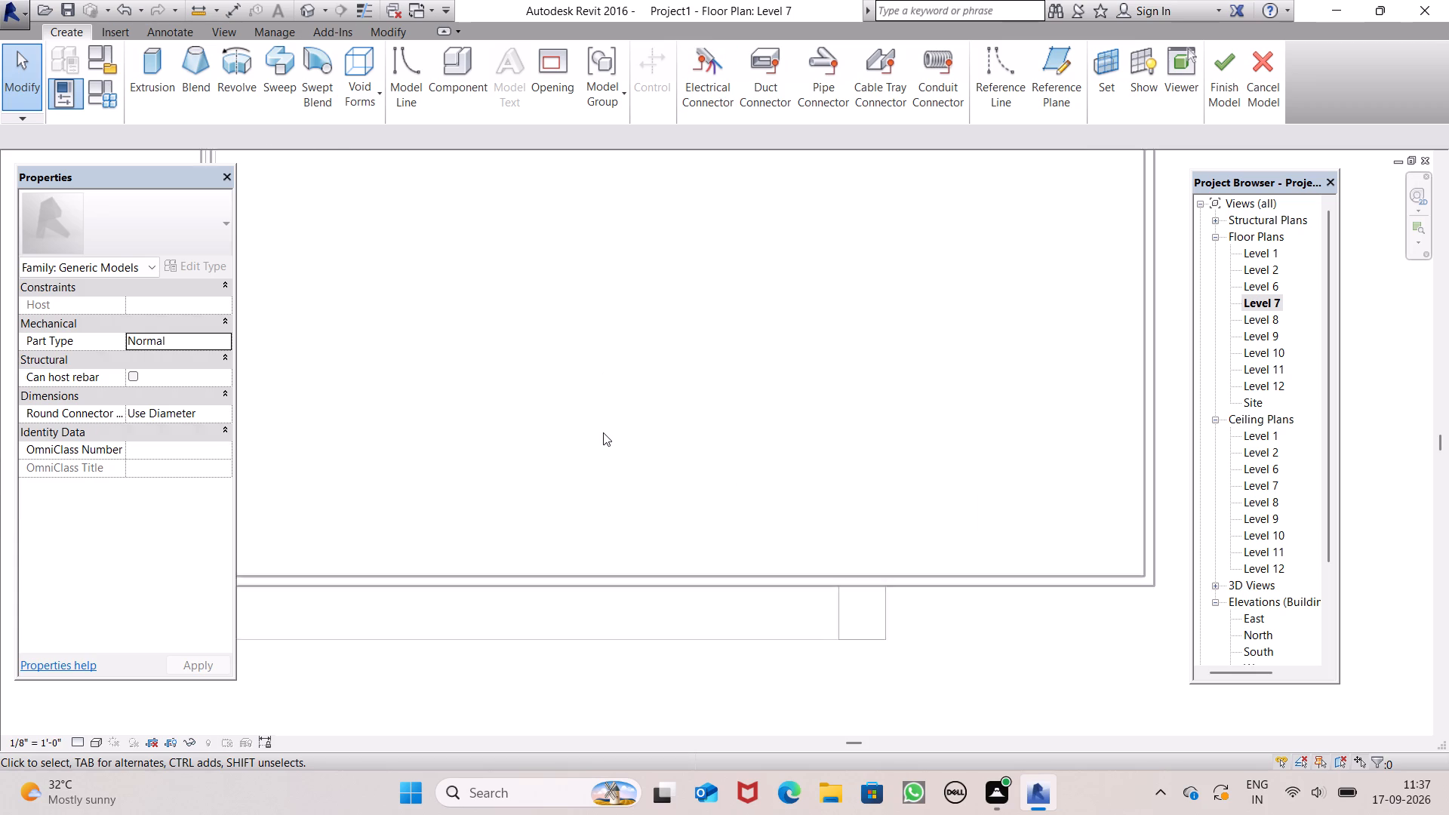
scroll(603, 432, "up", 1)
scroll(603, 432, "down", 5)
scroll(866, 624, "up", 2)
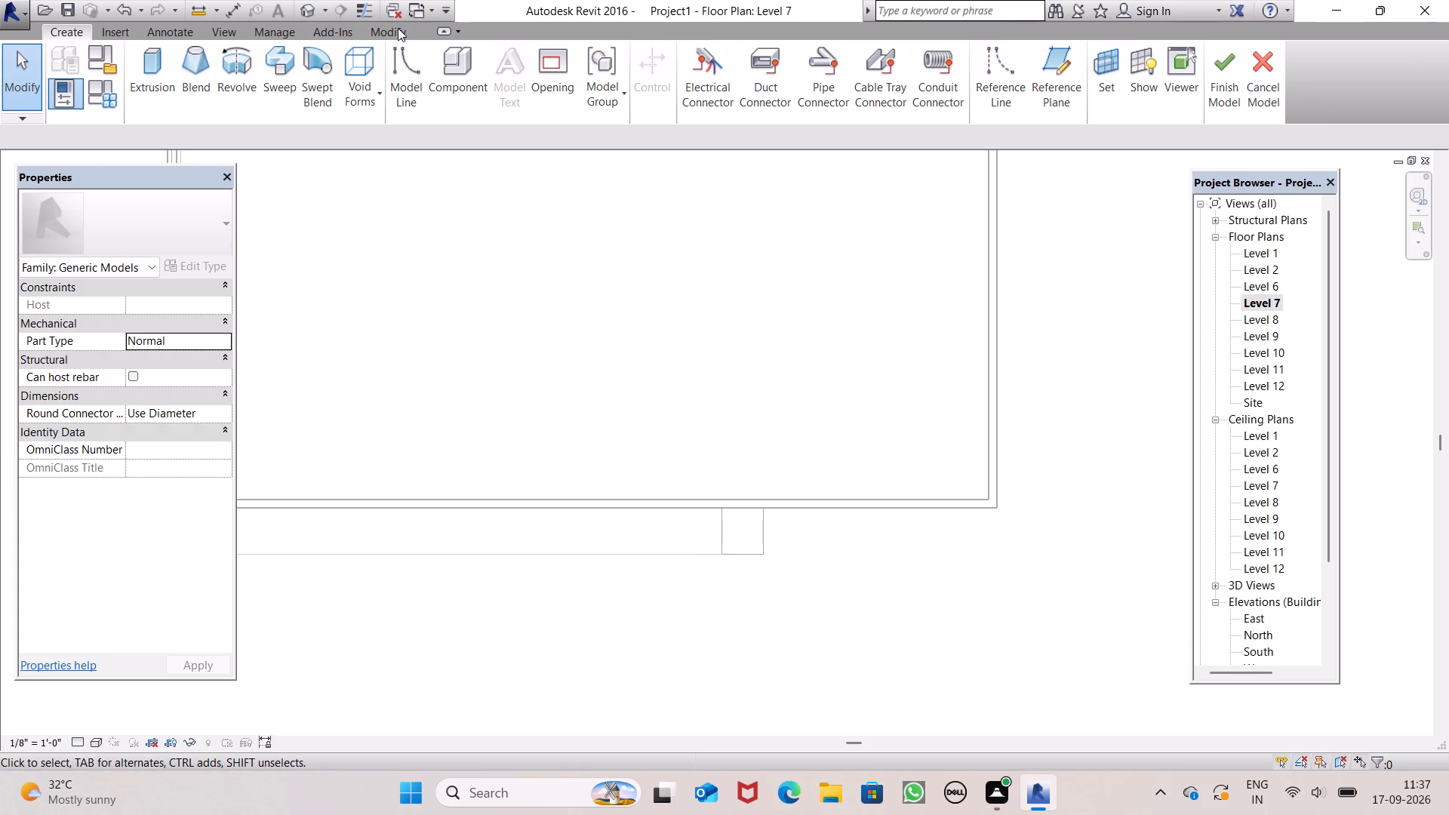
left_click(148, 58)
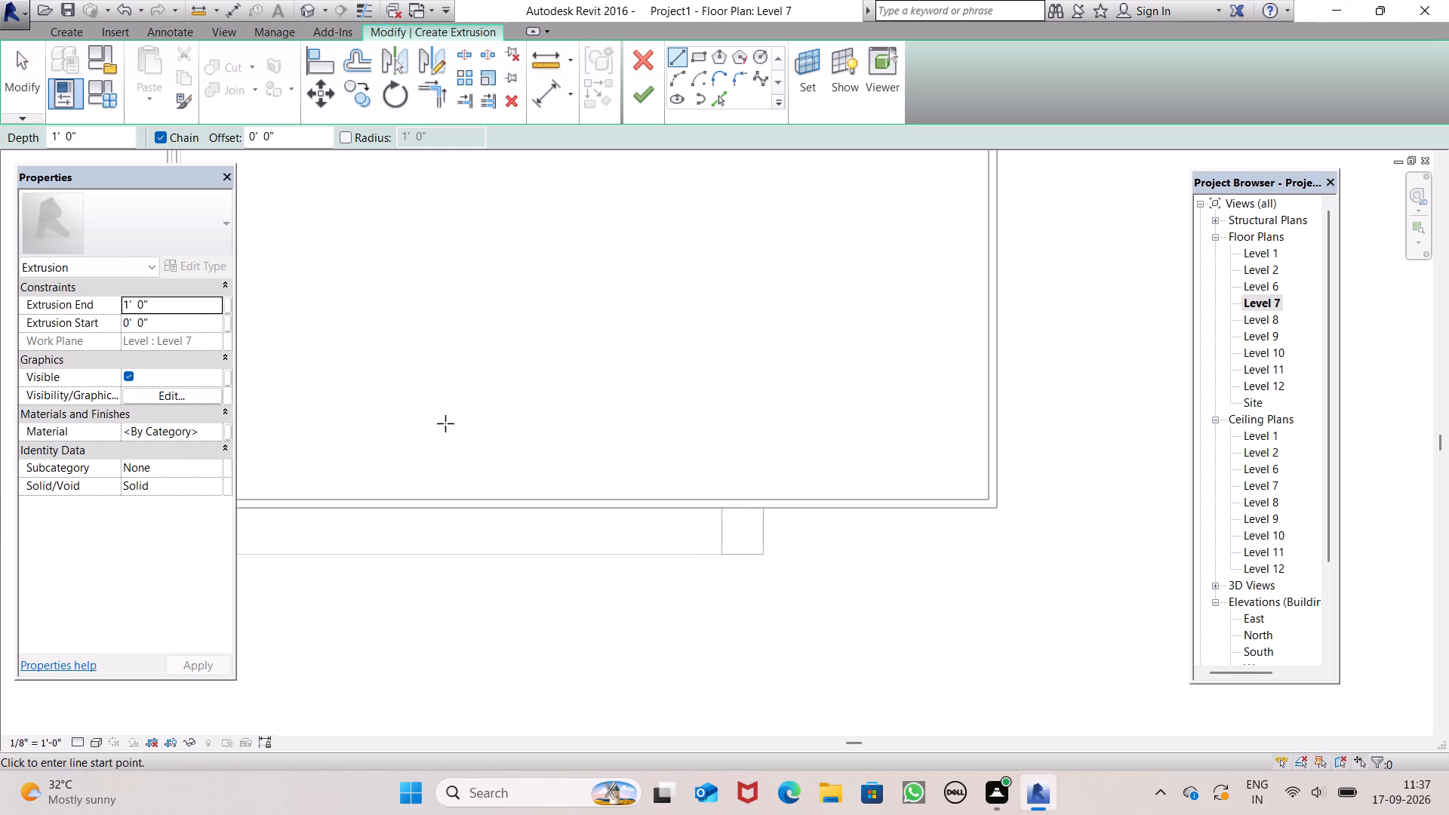
scroll(686, 555, "up", 6)
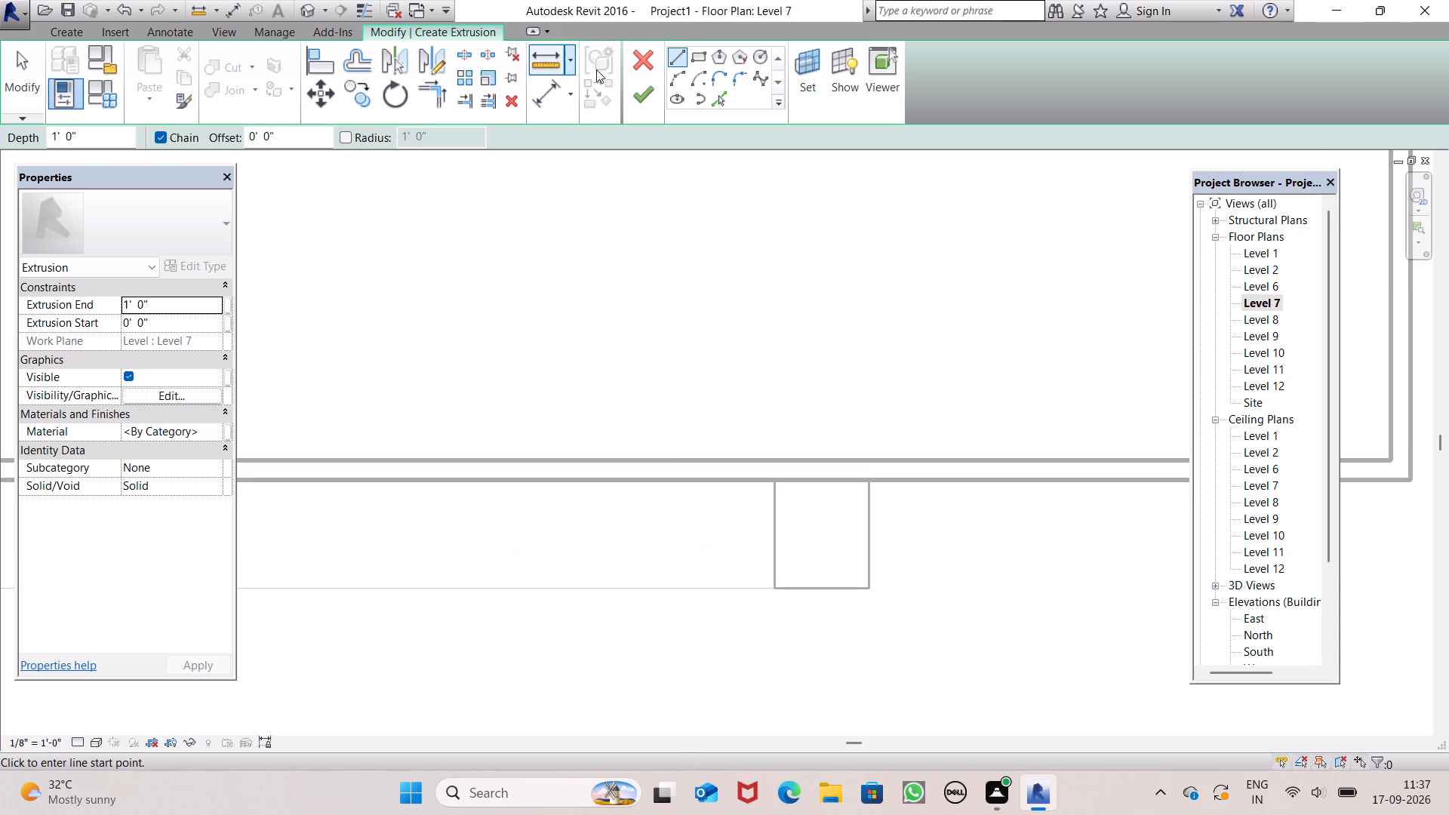
left_click(707, 61)
scroll(701, 501, "up", 6)
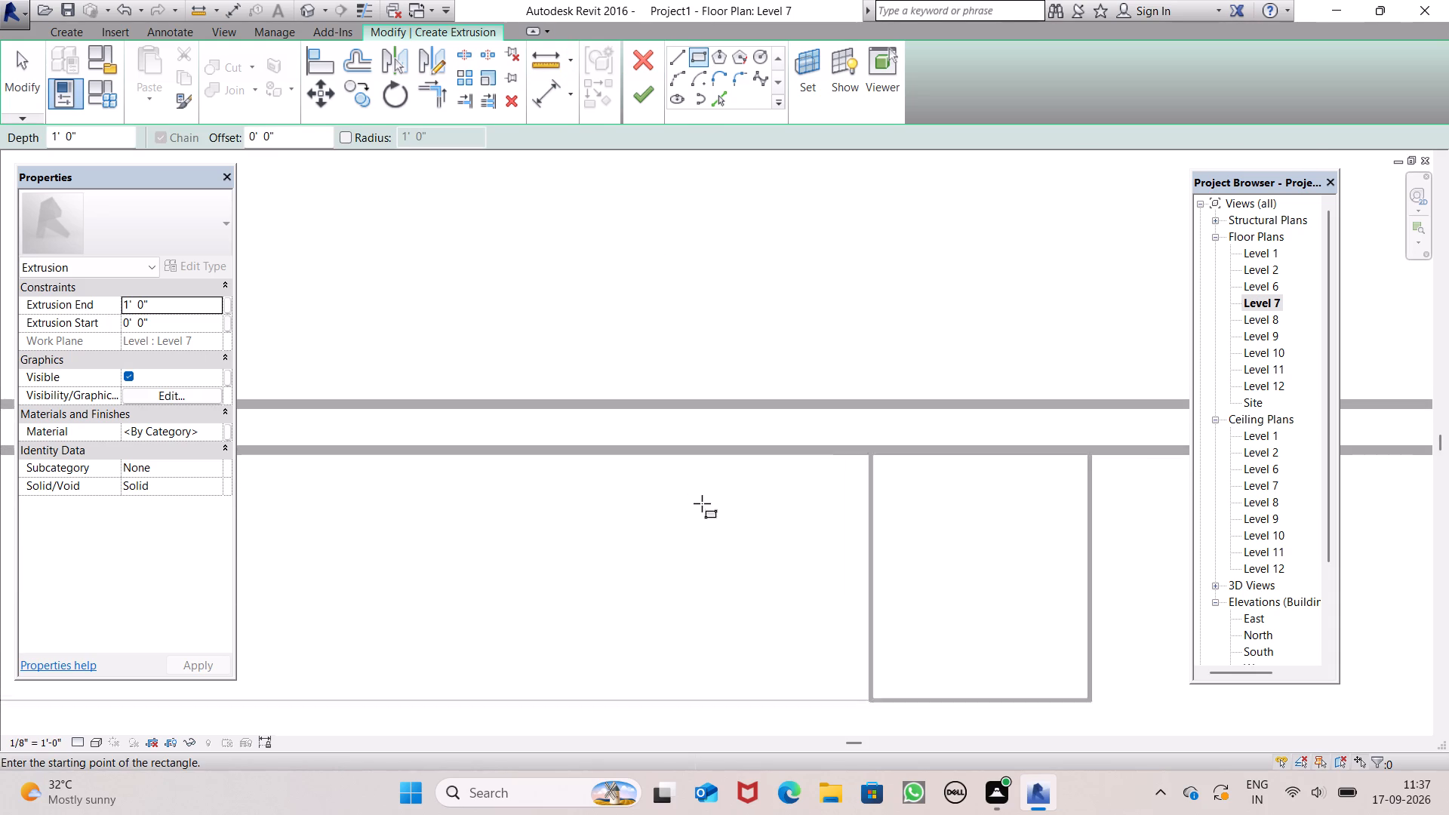
scroll(702, 503, "up", 2)
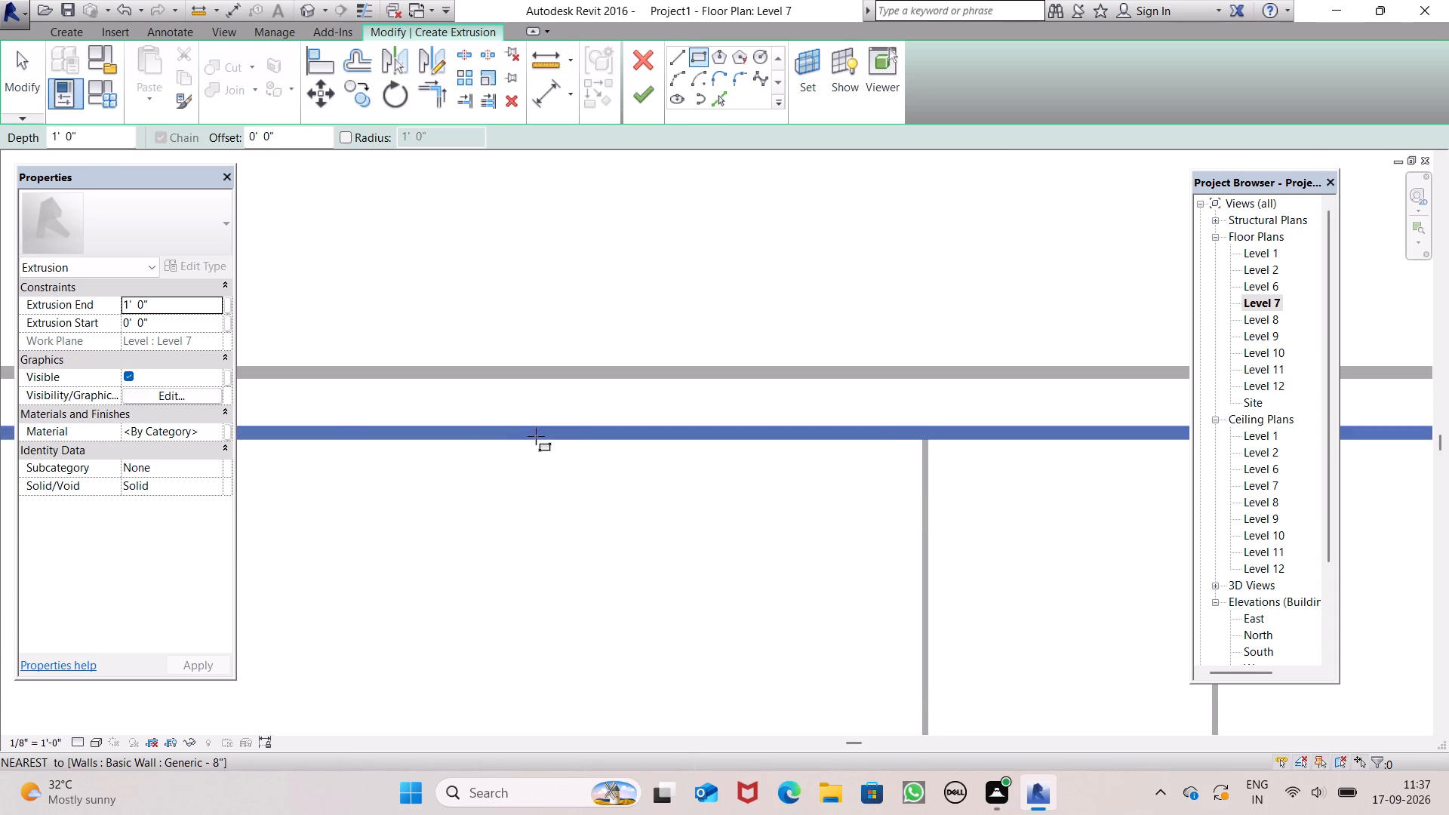
left_click(536, 436)
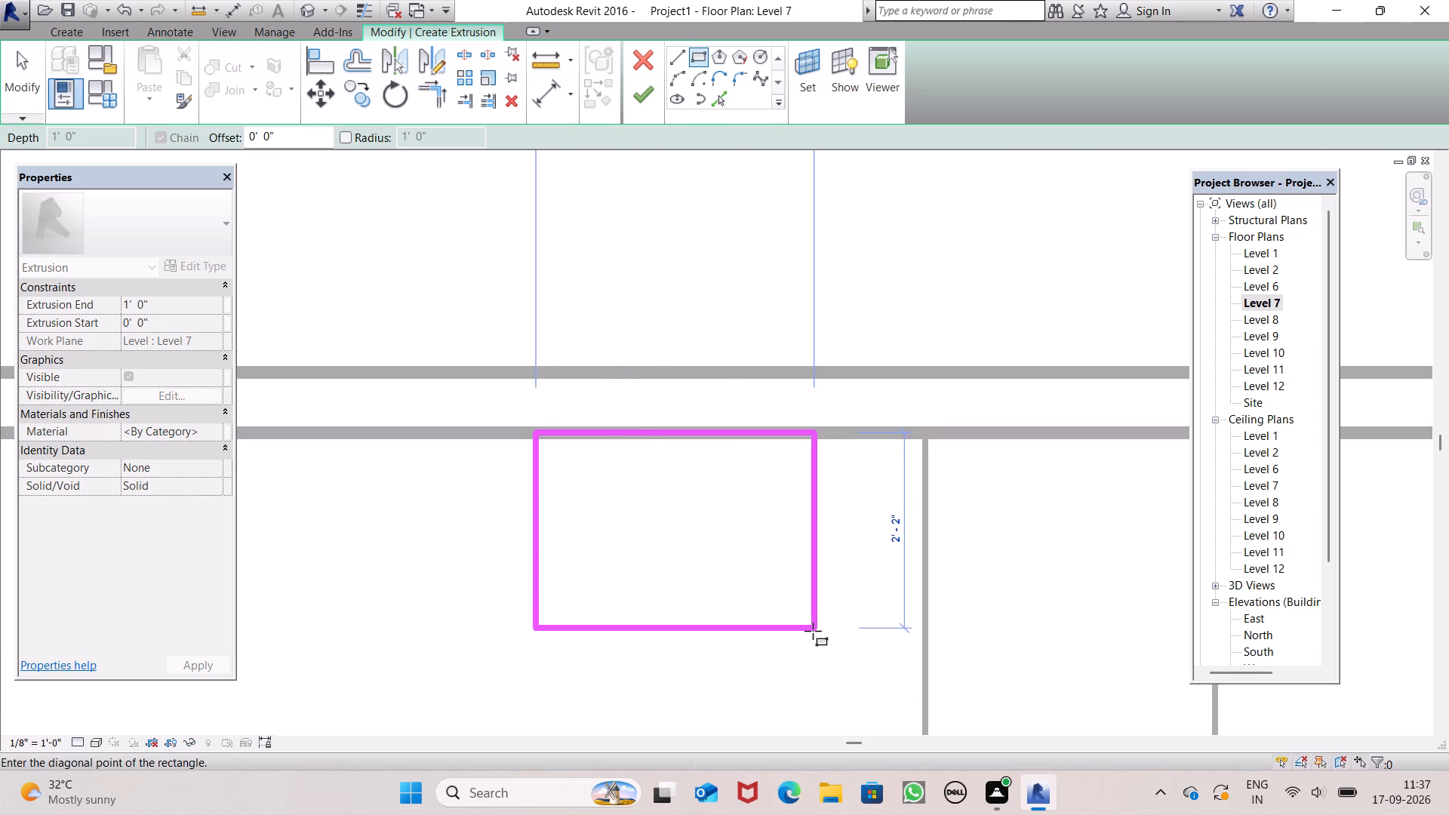
key("Escape")
scroll(700, 558, "down", 3)
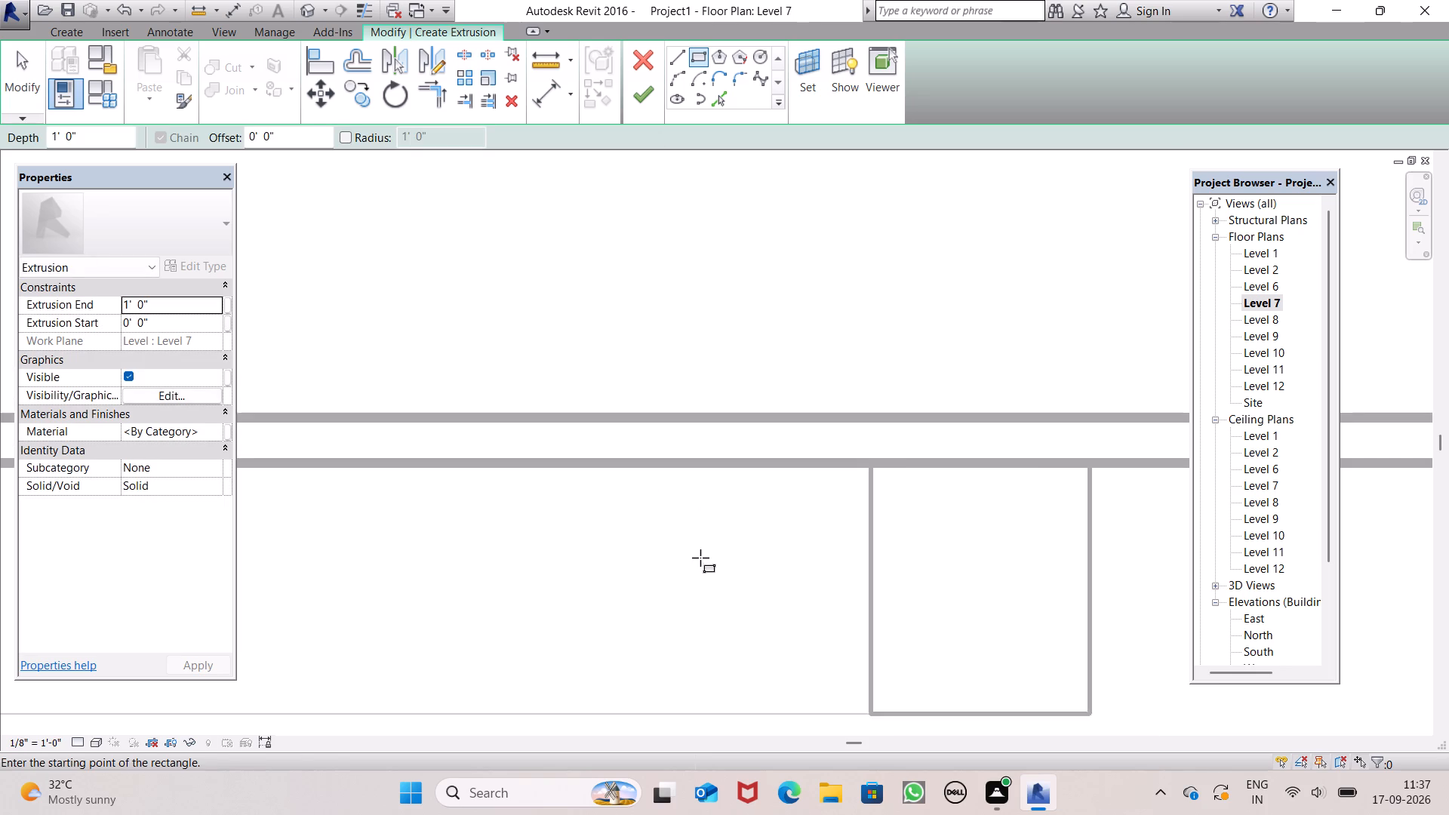
left_click(568, 487)
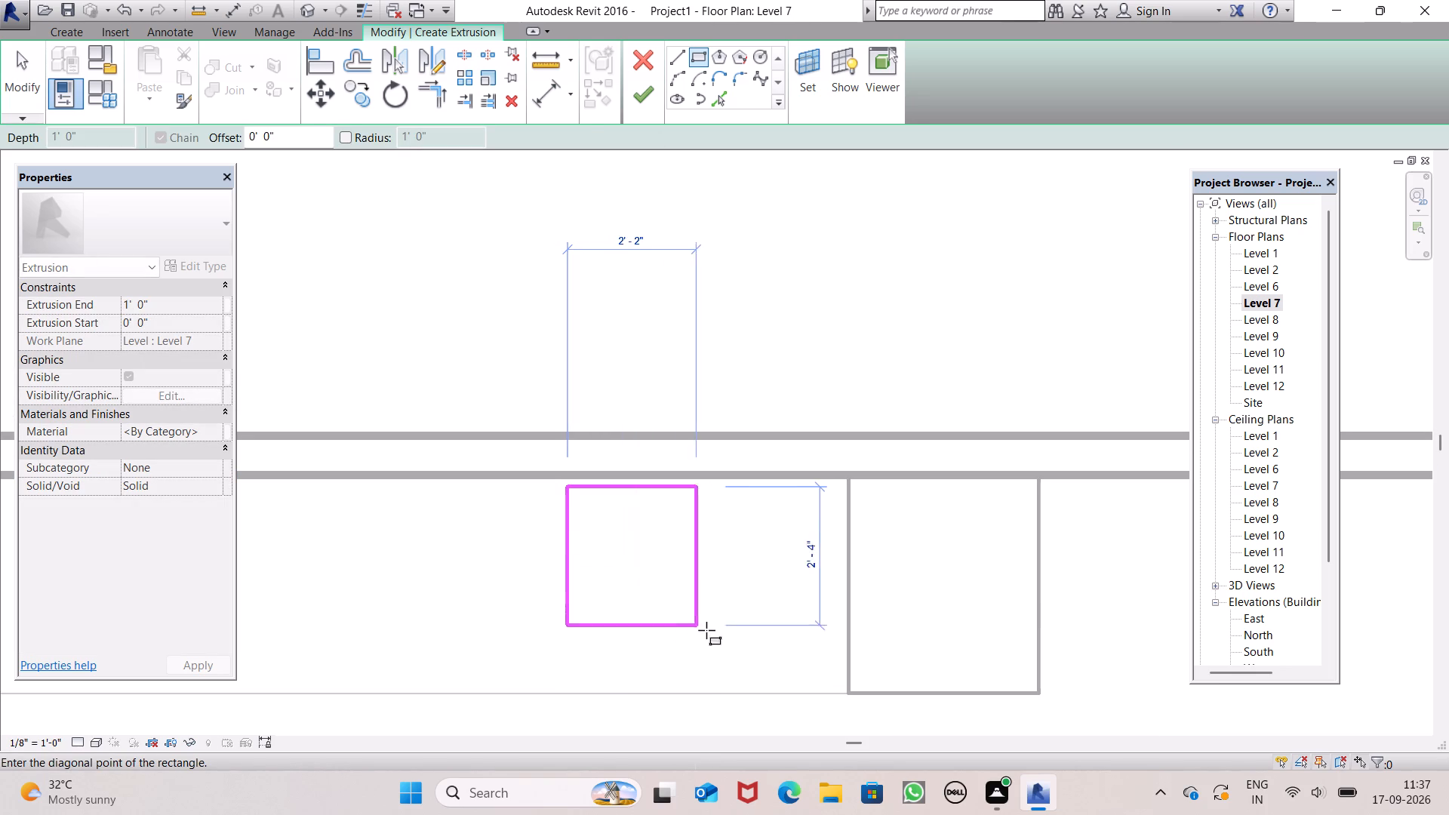
left_click(789, 681)
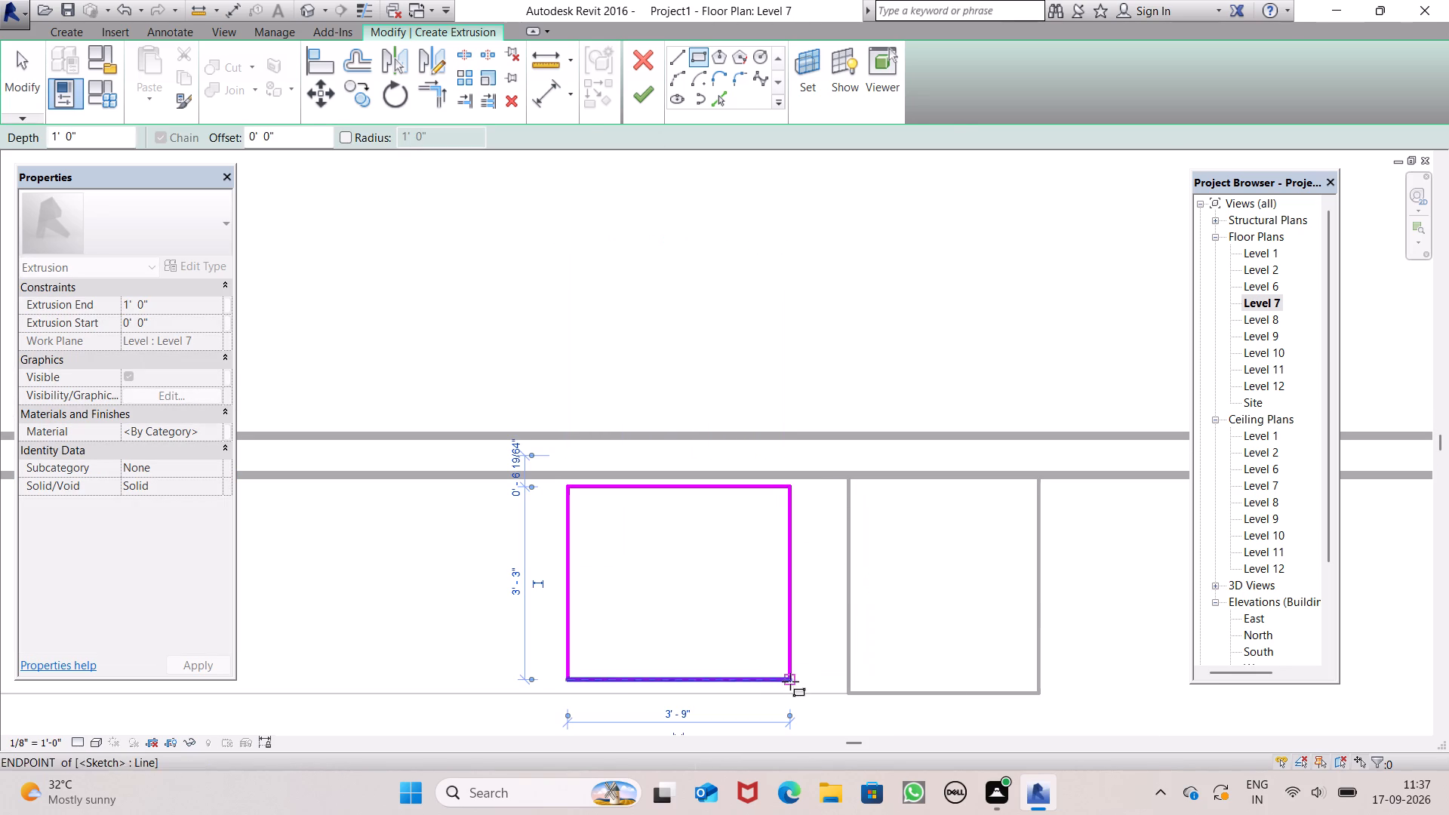
Finish the extrusion with a 1' 0" depth and finish the in-place model.
left_click(649, 96)
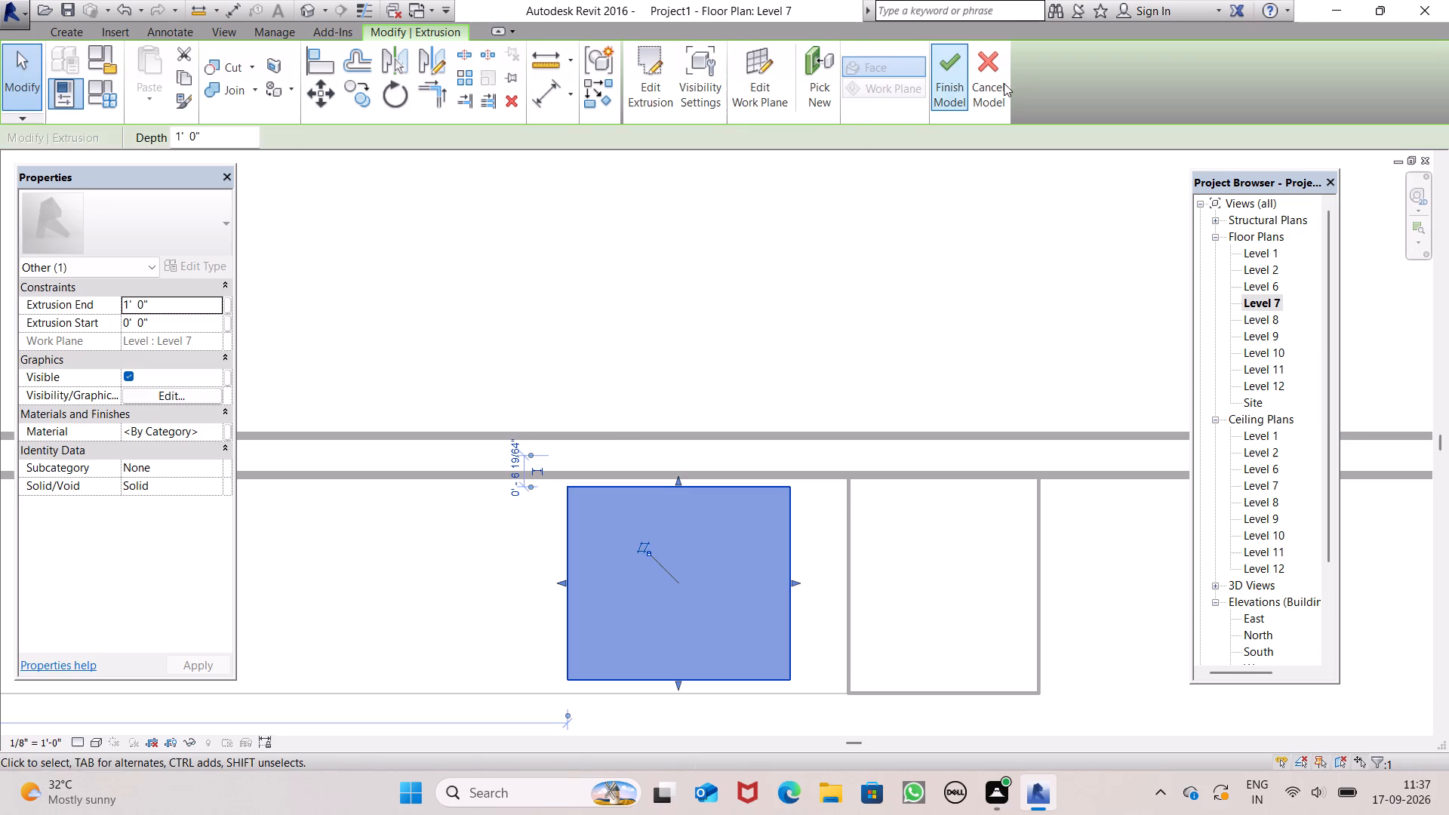
left_click(939, 66)
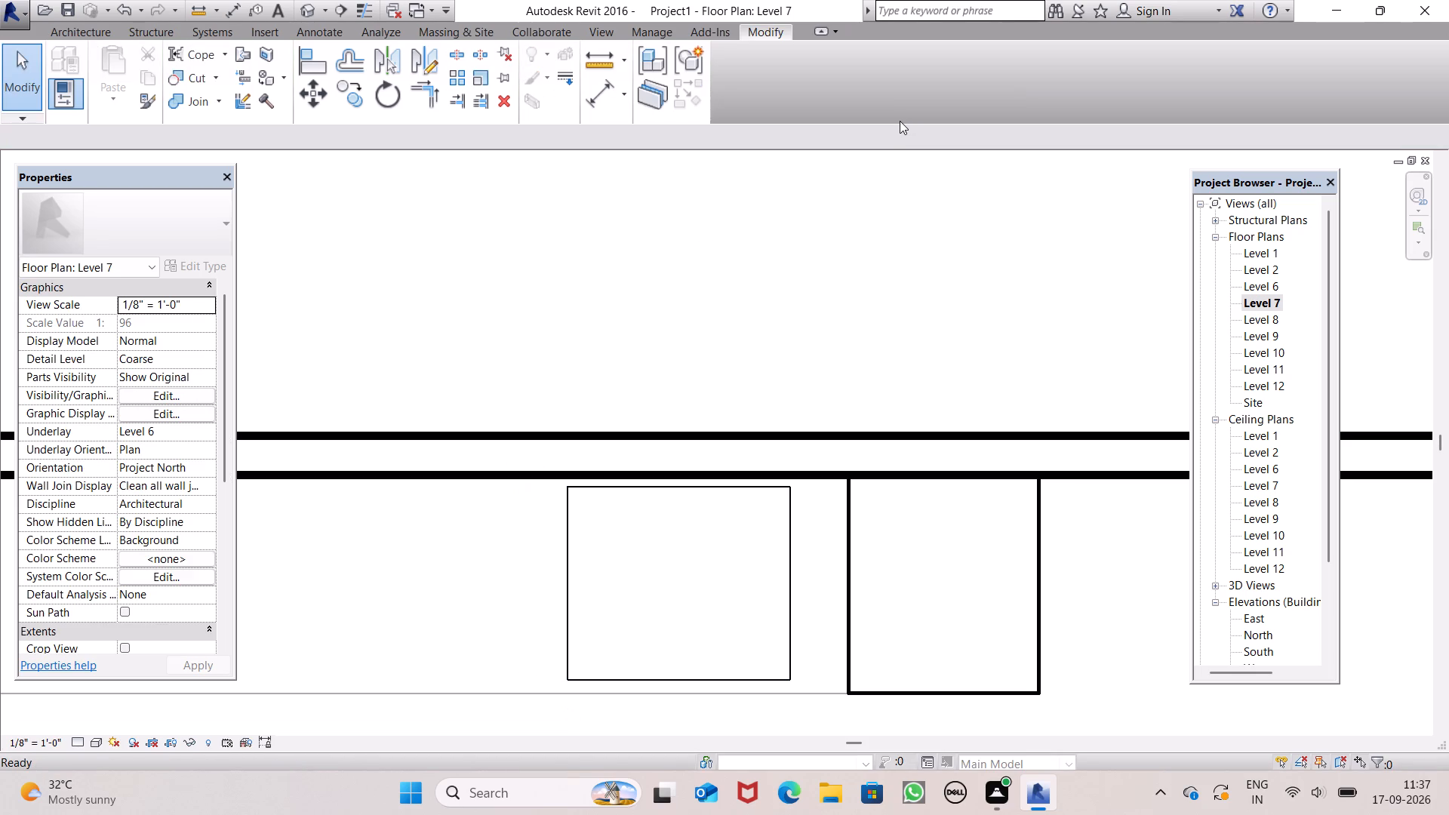
In the 3D view, stretch the new block's top face up nearly level with the vertical extrusion's top, about 58 CF in volume.
scroll(930, 302, "down", 3)
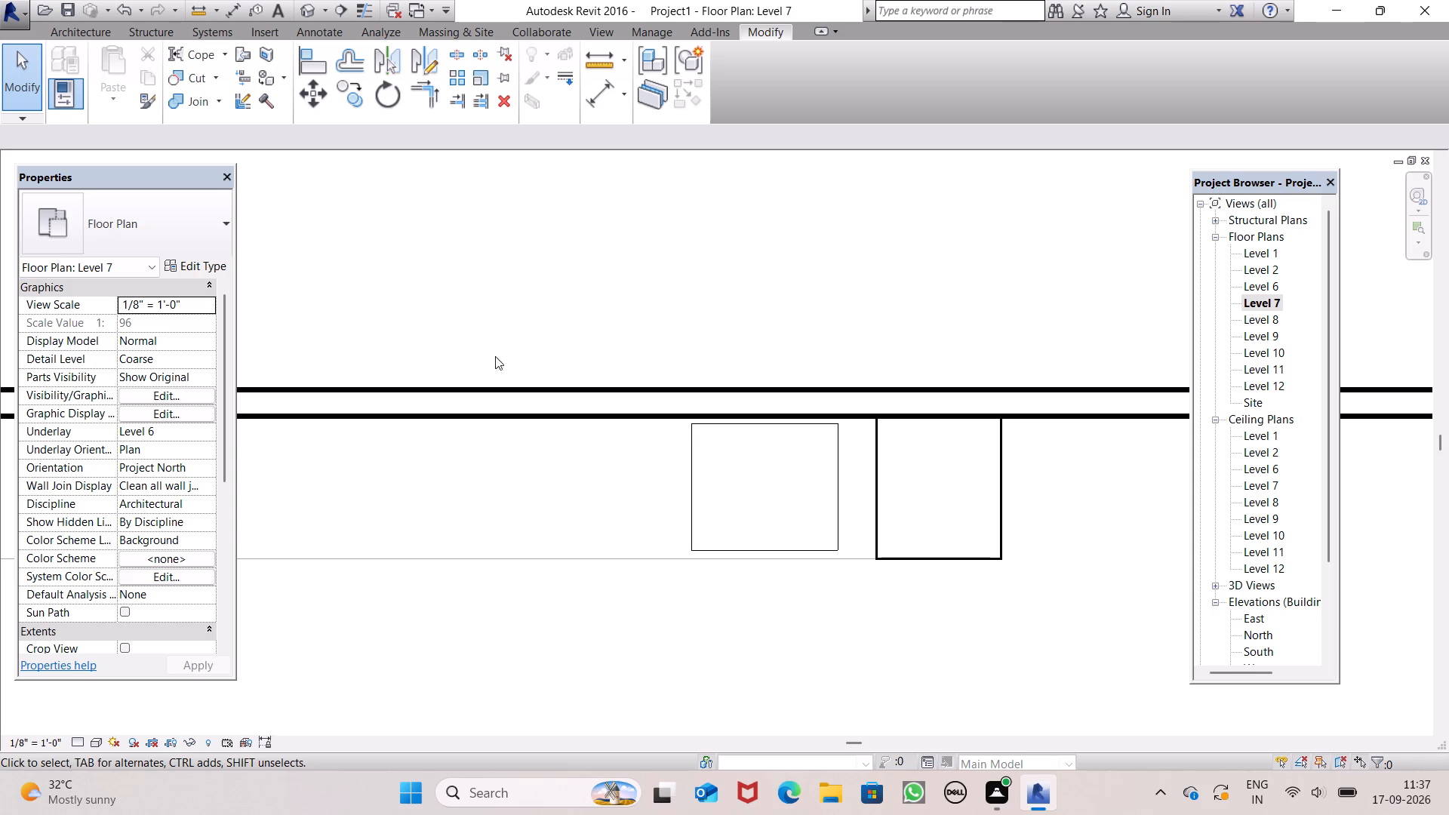
left_click(319, 20)
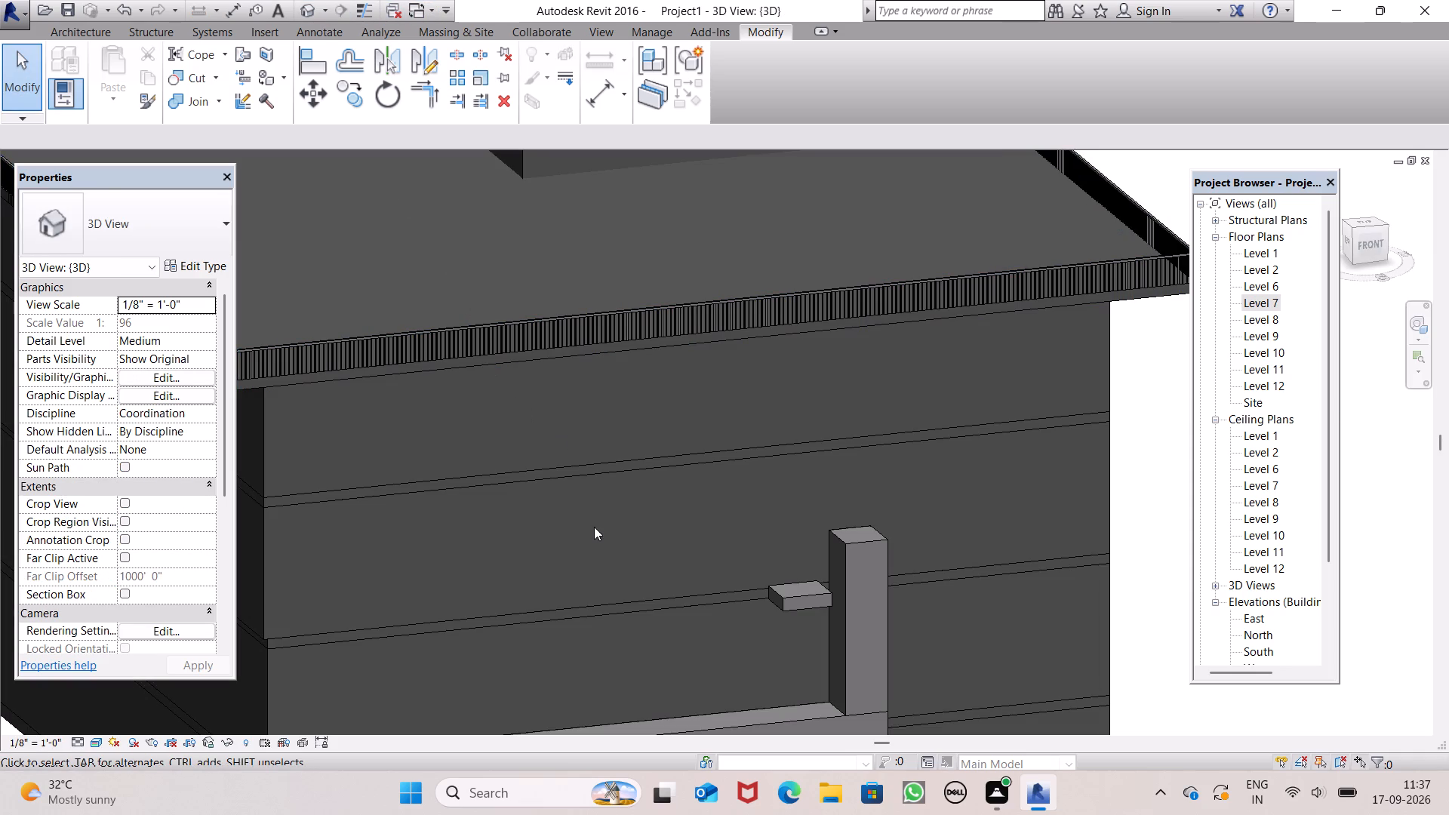
scroll(840, 584, "up", 11)
left_click(718, 644)
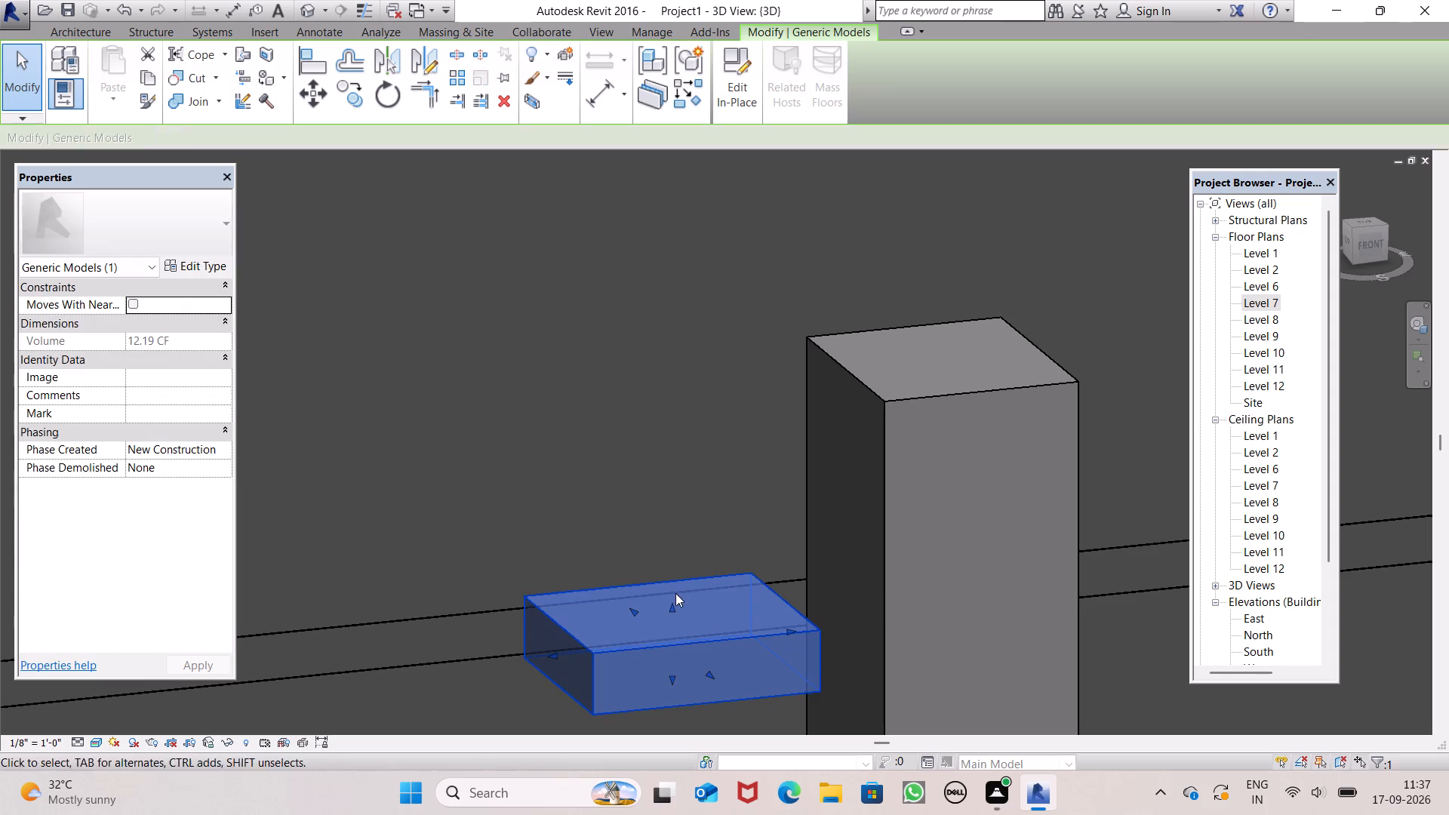
left_click_drag(672, 601, 725, 410)
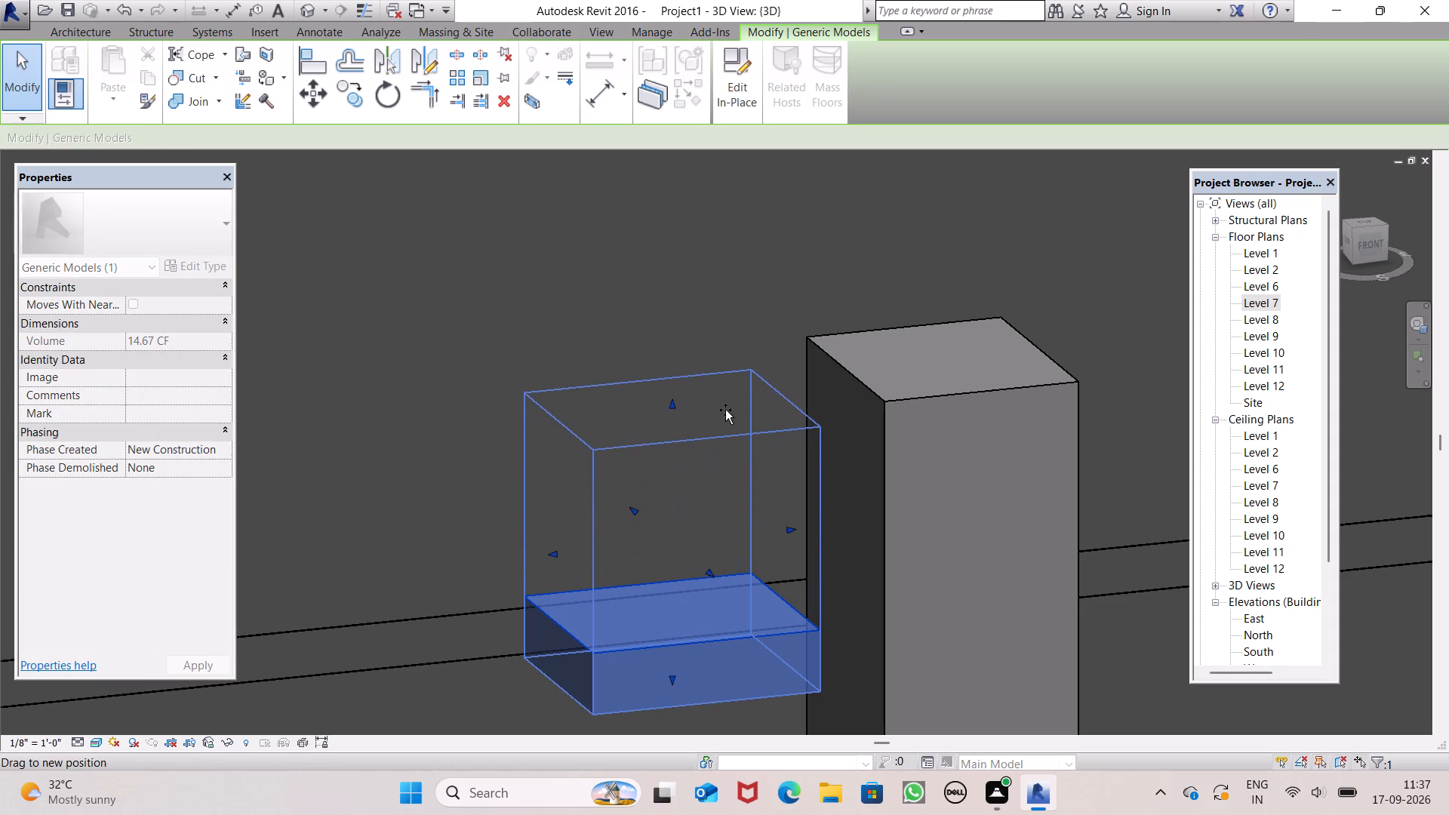
left_click_drag(725, 410, 743, 383)
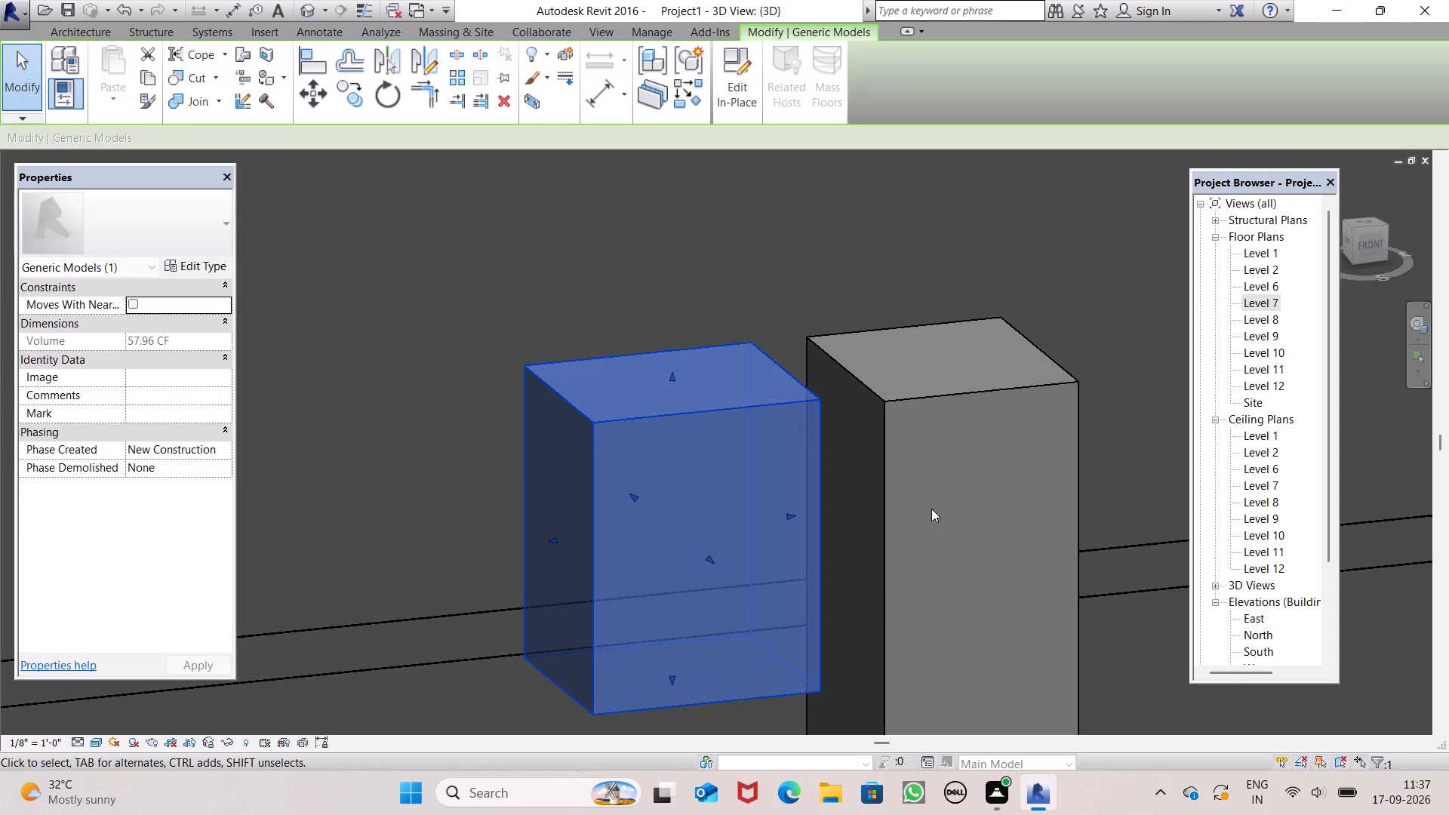
Stretch the block's side face across to meet the vertical extrusion's side, giving a volume of about 73 CF.
middle_click_drag(937, 509, 829, 497)
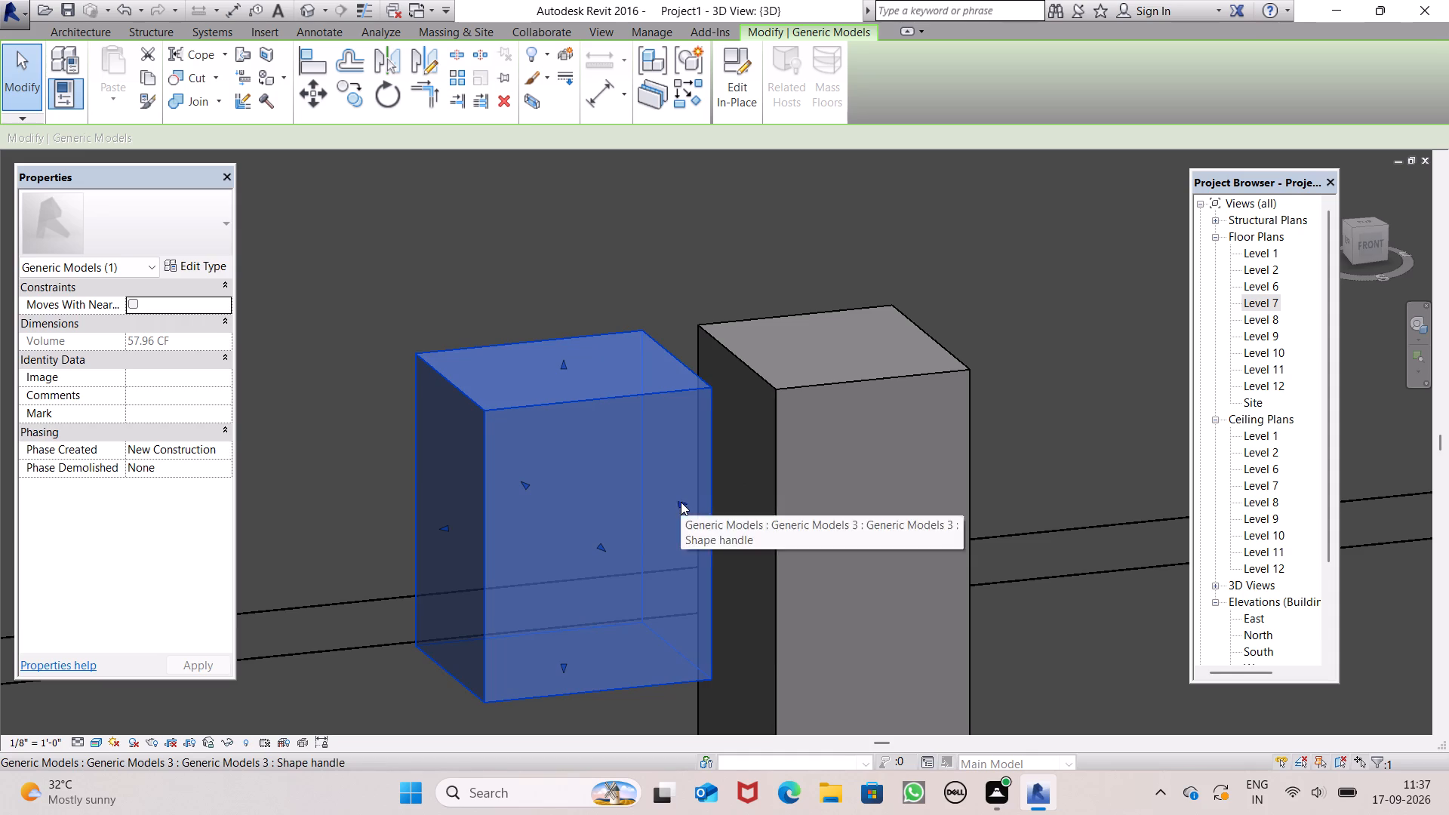
left_click_drag(681, 502, 737, 512)
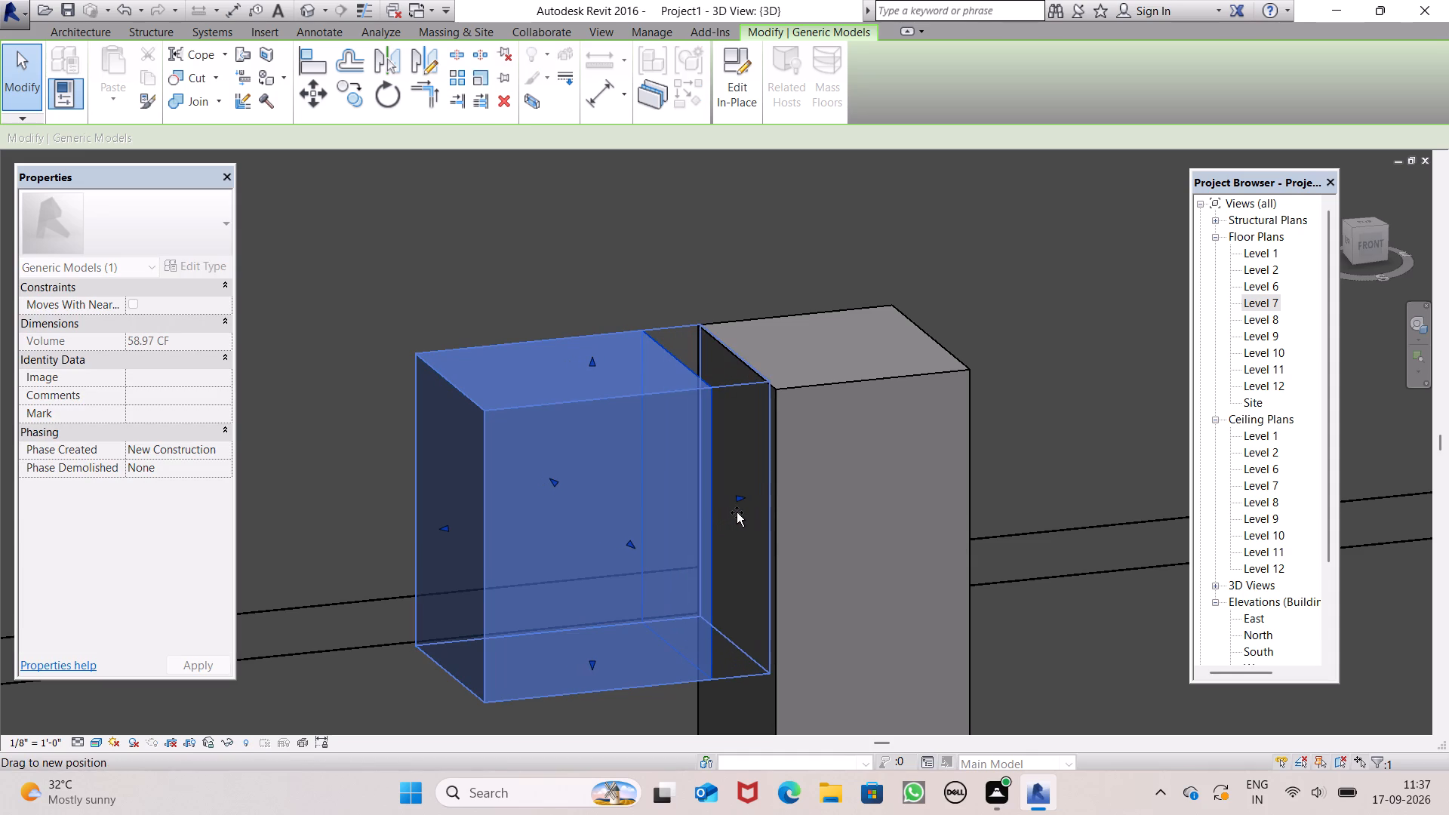
left_click_drag(737, 512, 737, 512)
left_click(1110, 450)
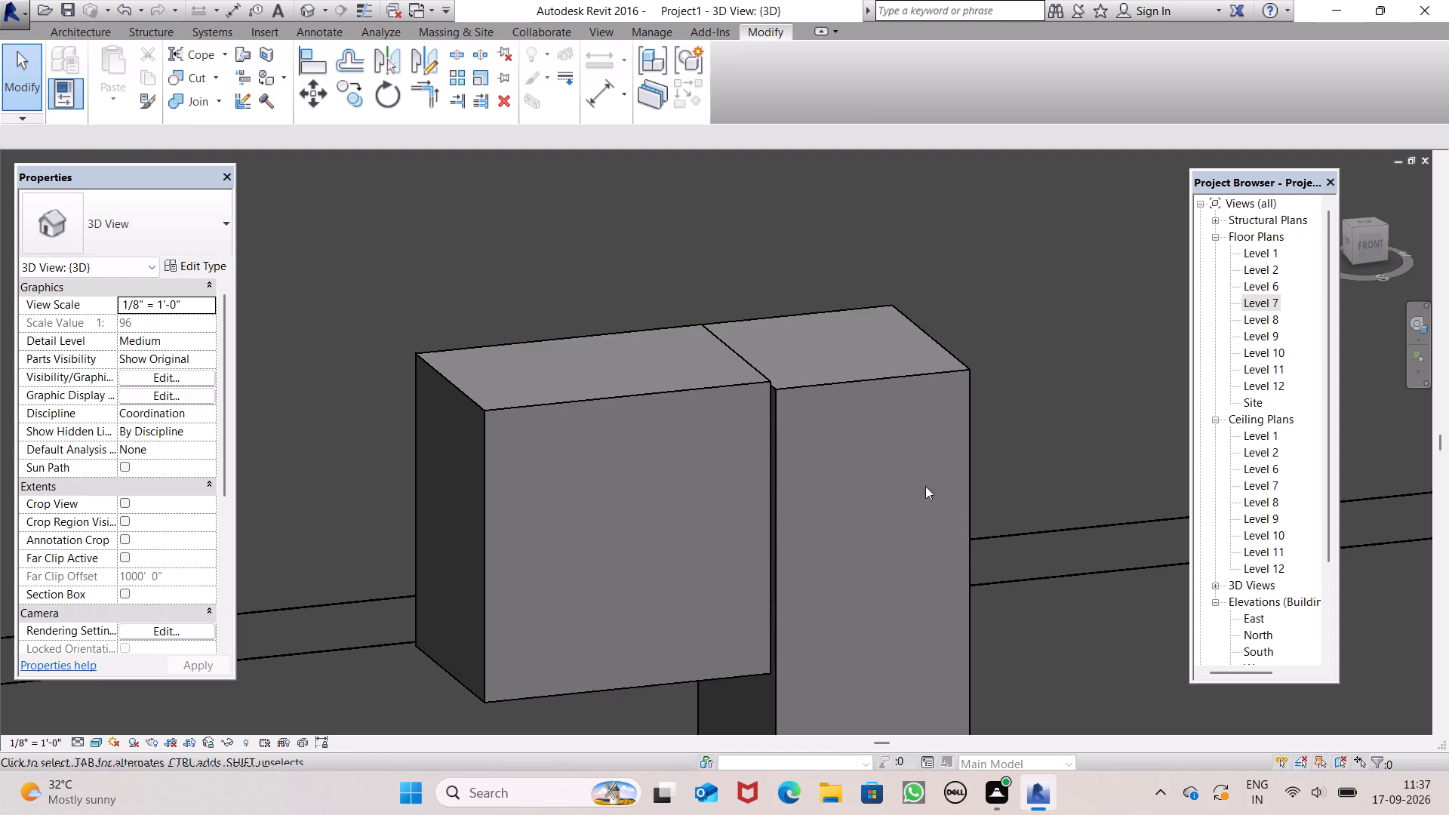
Stretch the block's front face outward flush with the vertical extrusion's front face, giving a volume of about 78 CF.
scroll(908, 500, "up", 1)
middle_click_drag(908, 500, 815, 489, "shift")
scroll(848, 457, "down", 5)
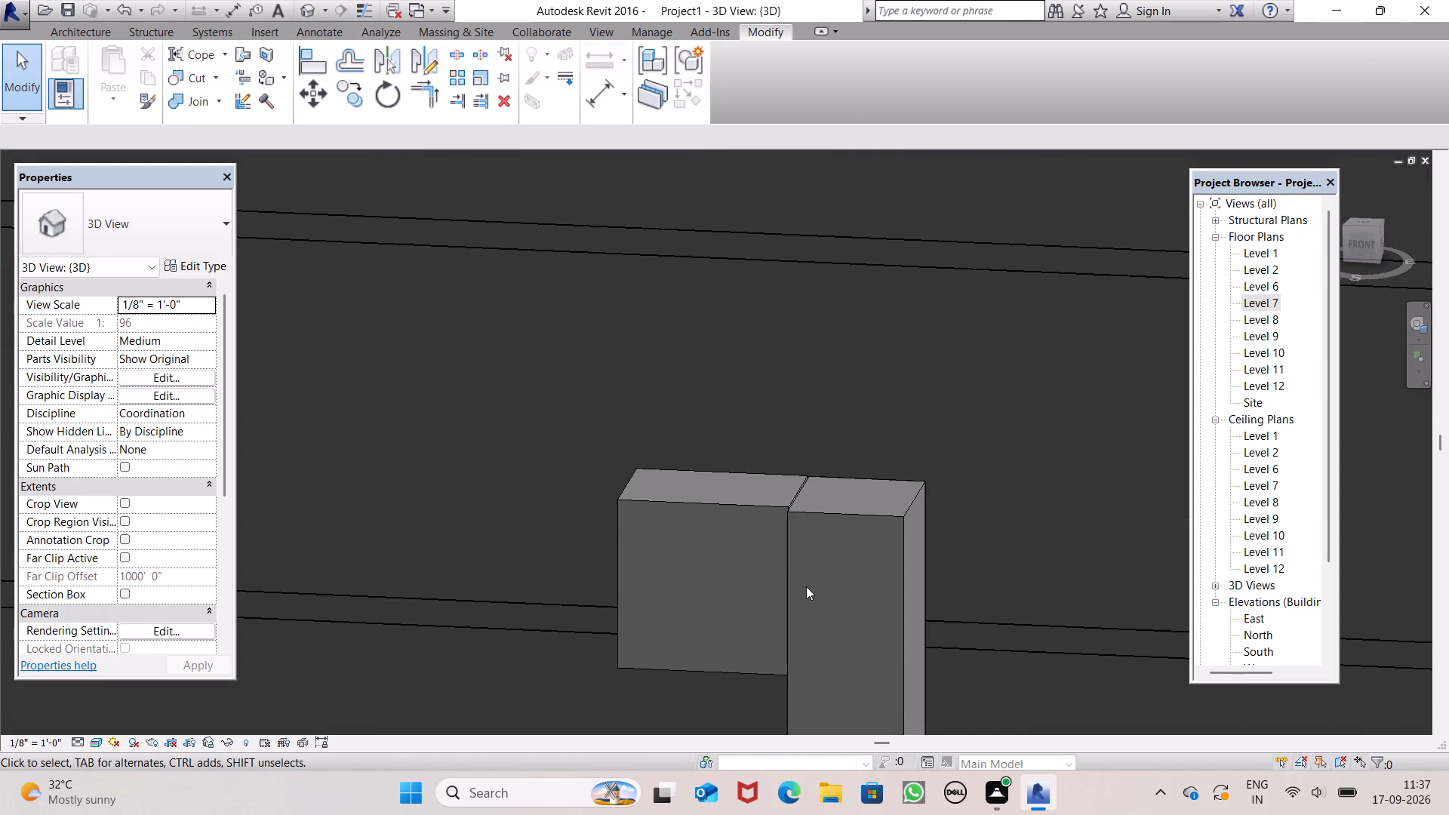
middle_click_drag(806, 586, 1060, 621)
scroll(574, 426, "up", 5)
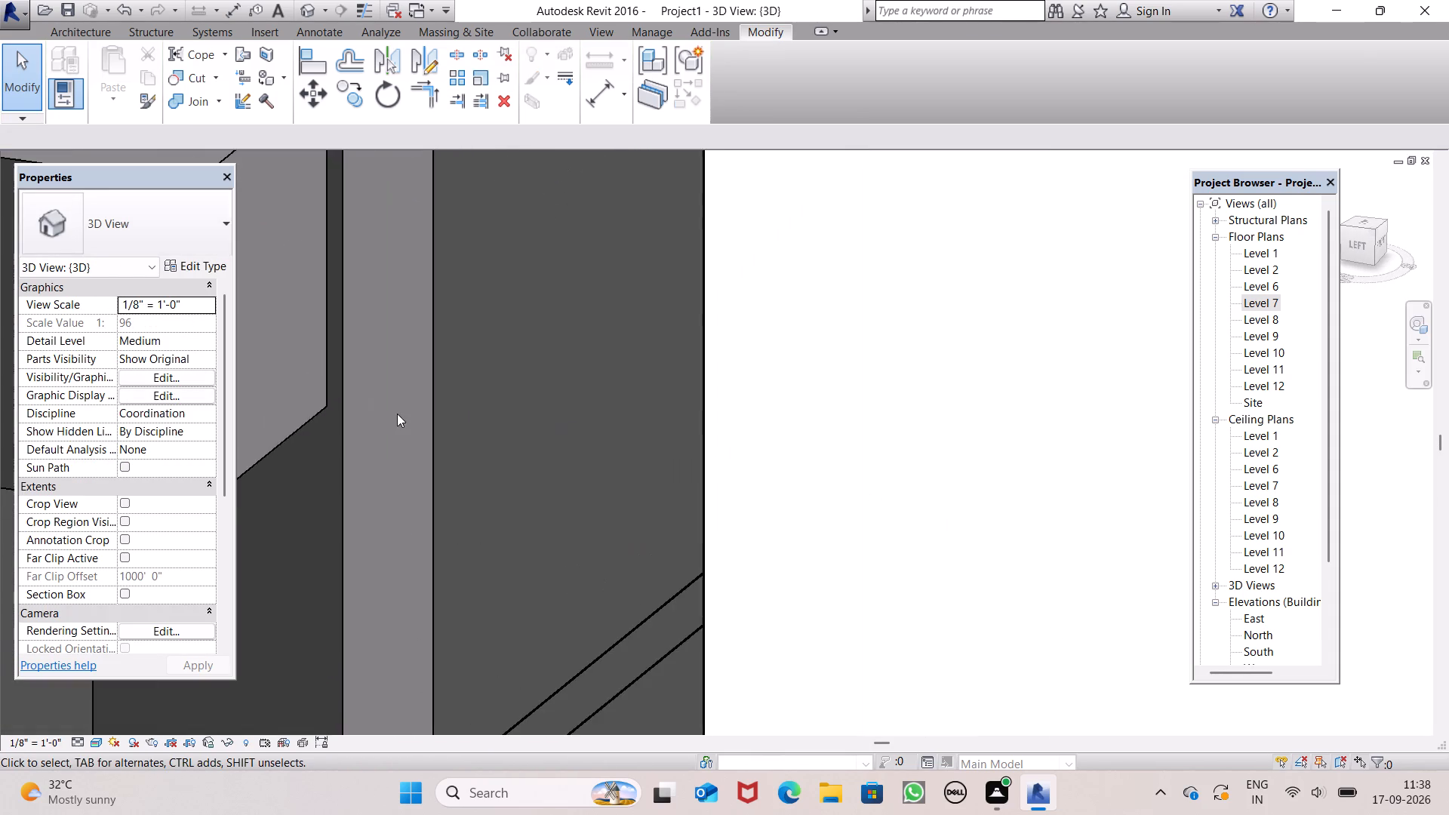
scroll(414, 414, "down", 5)
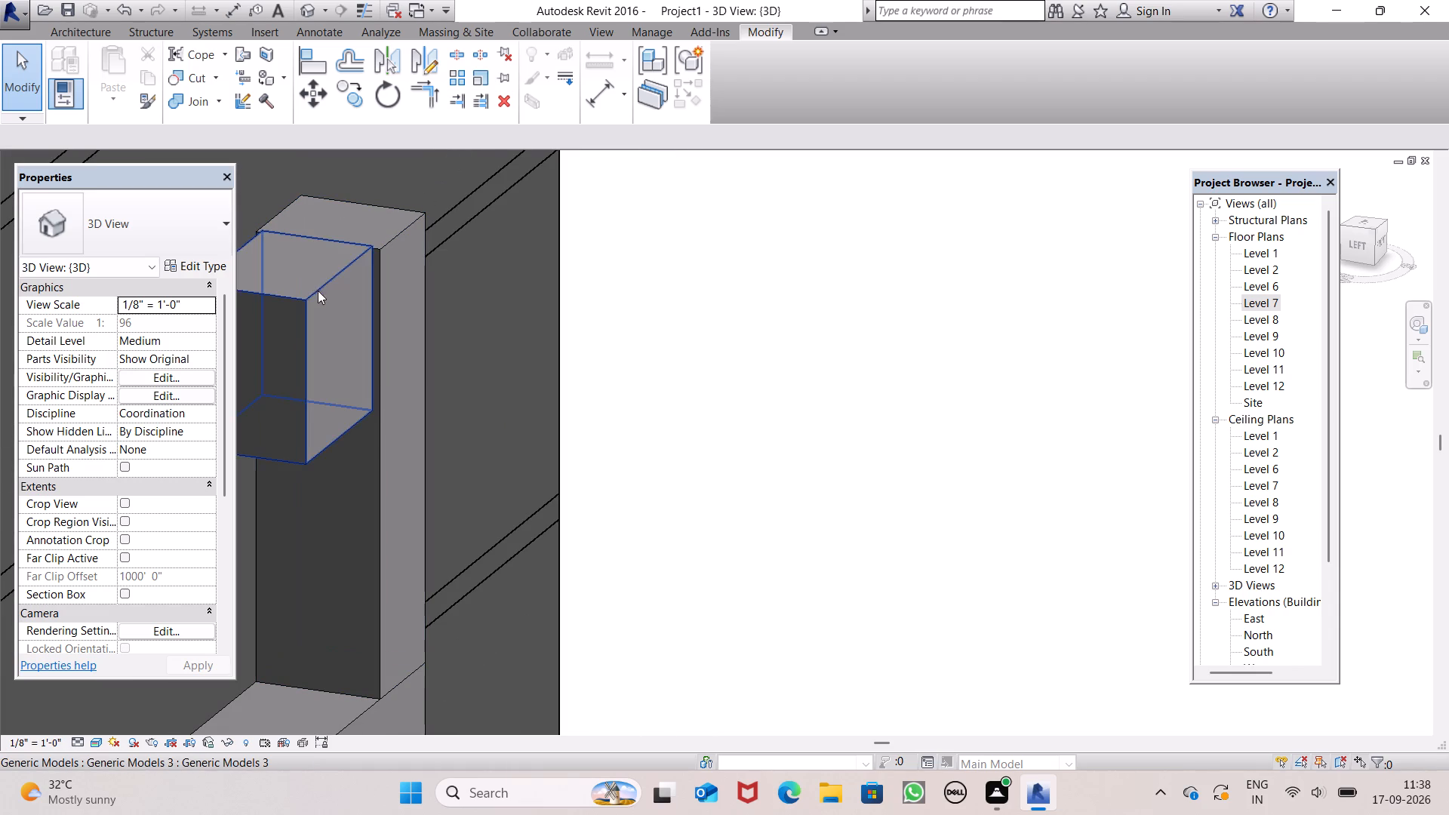
left_click(297, 297)
scroll(372, 334, "up", 8)
scroll(380, 337, "down", 3)
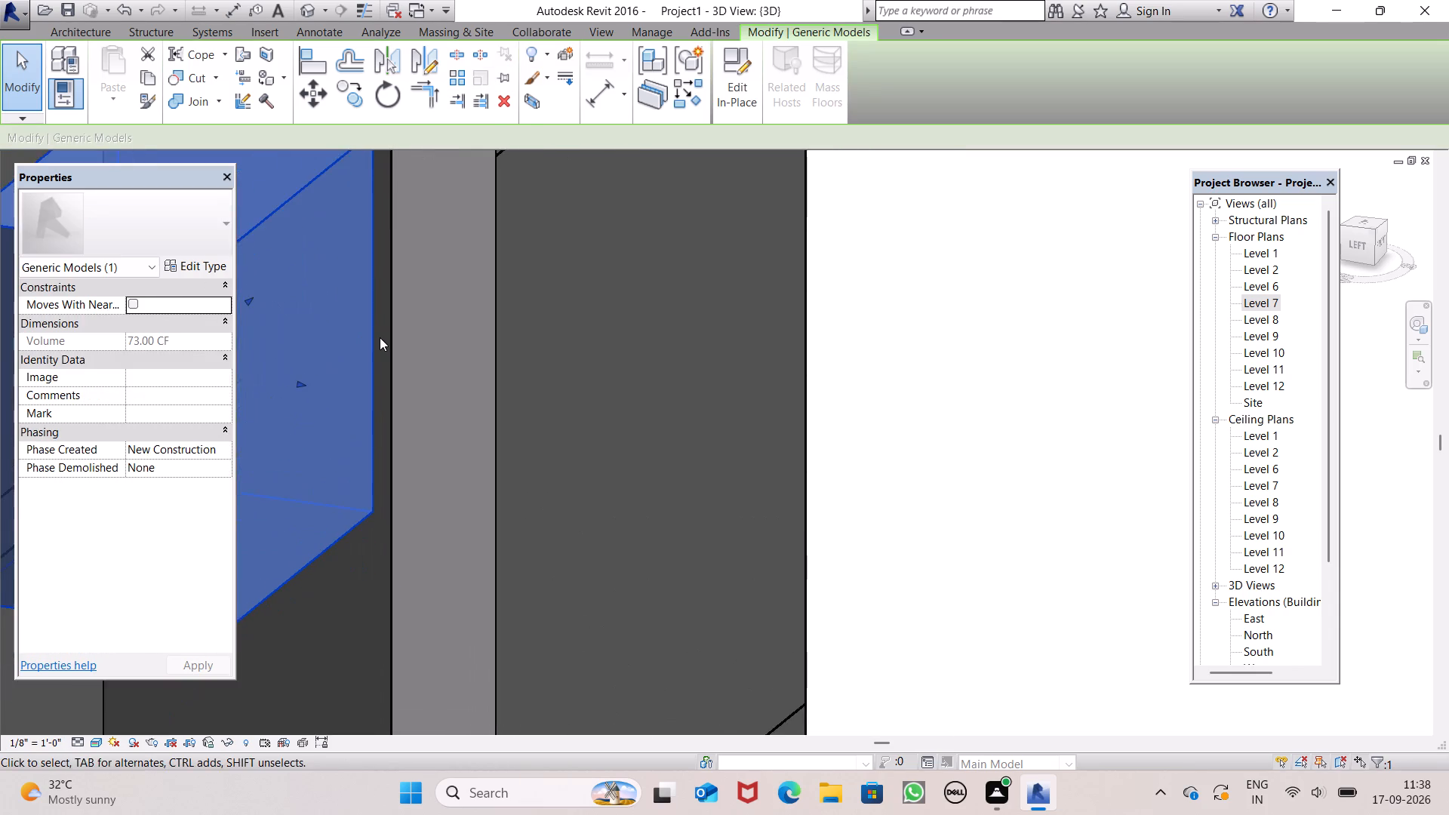
scroll(253, 357, "up", 2)
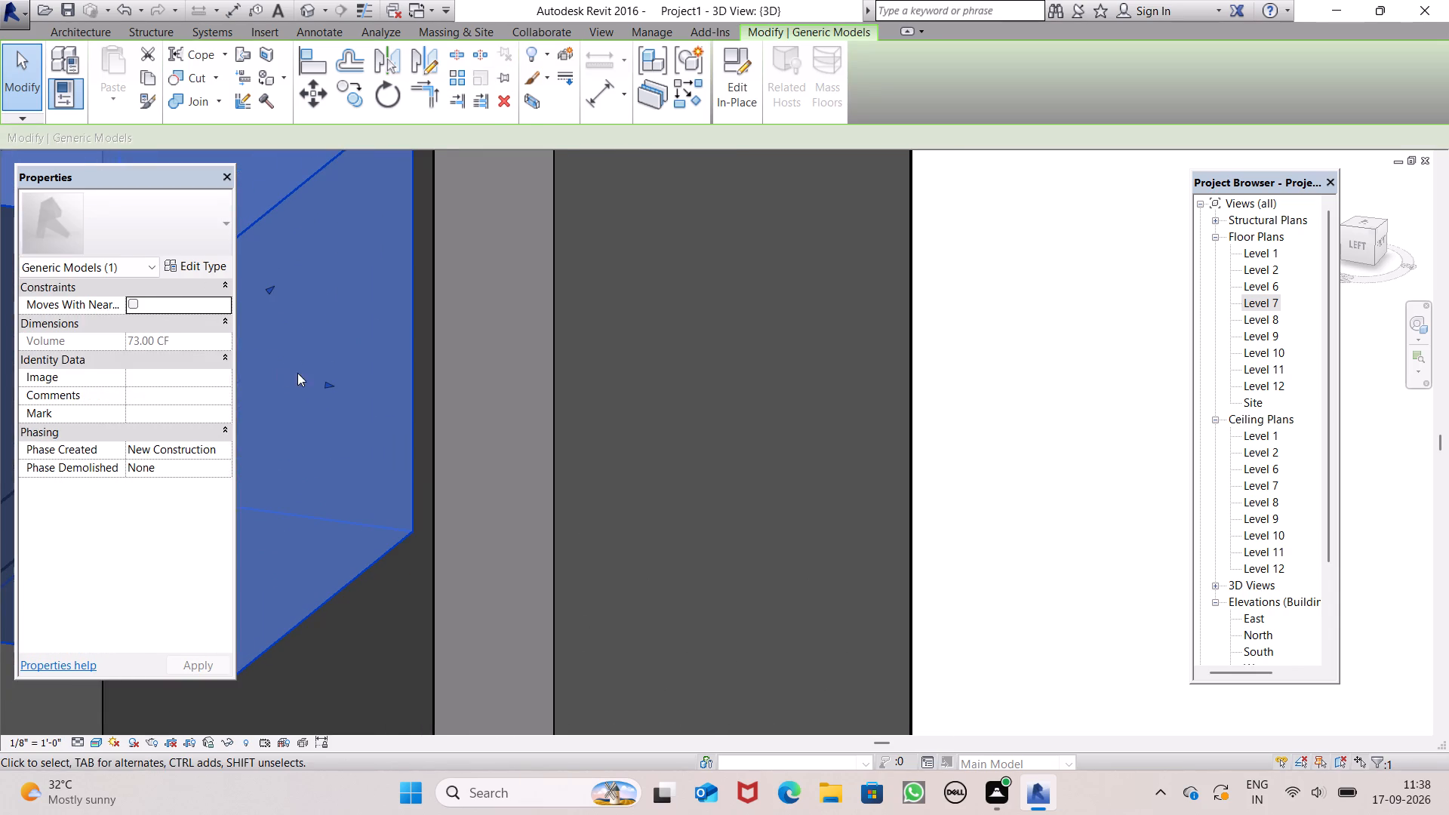
scroll(327, 399, "down", 6)
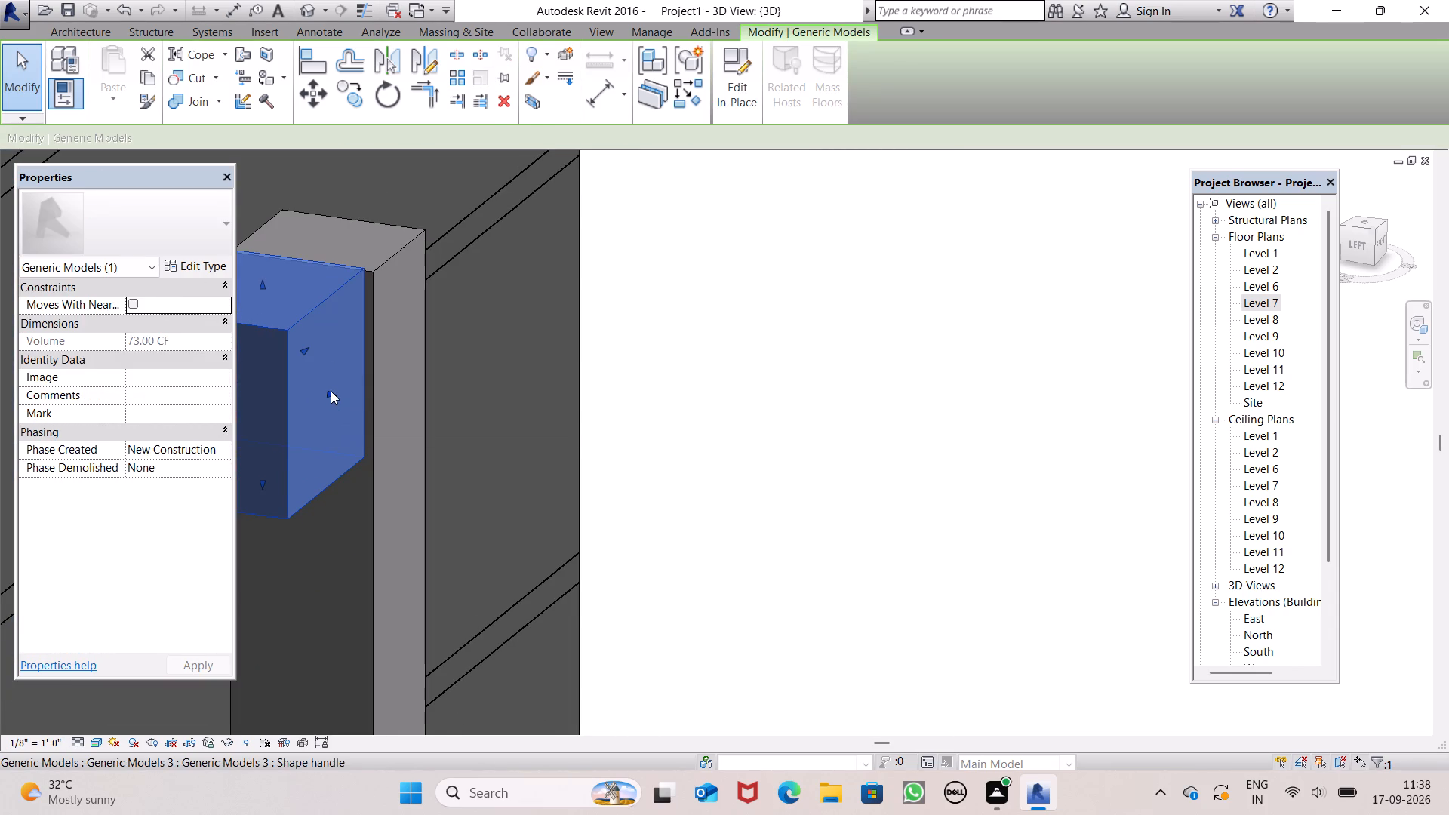
left_click(331, 391)
left_click(847, 432)
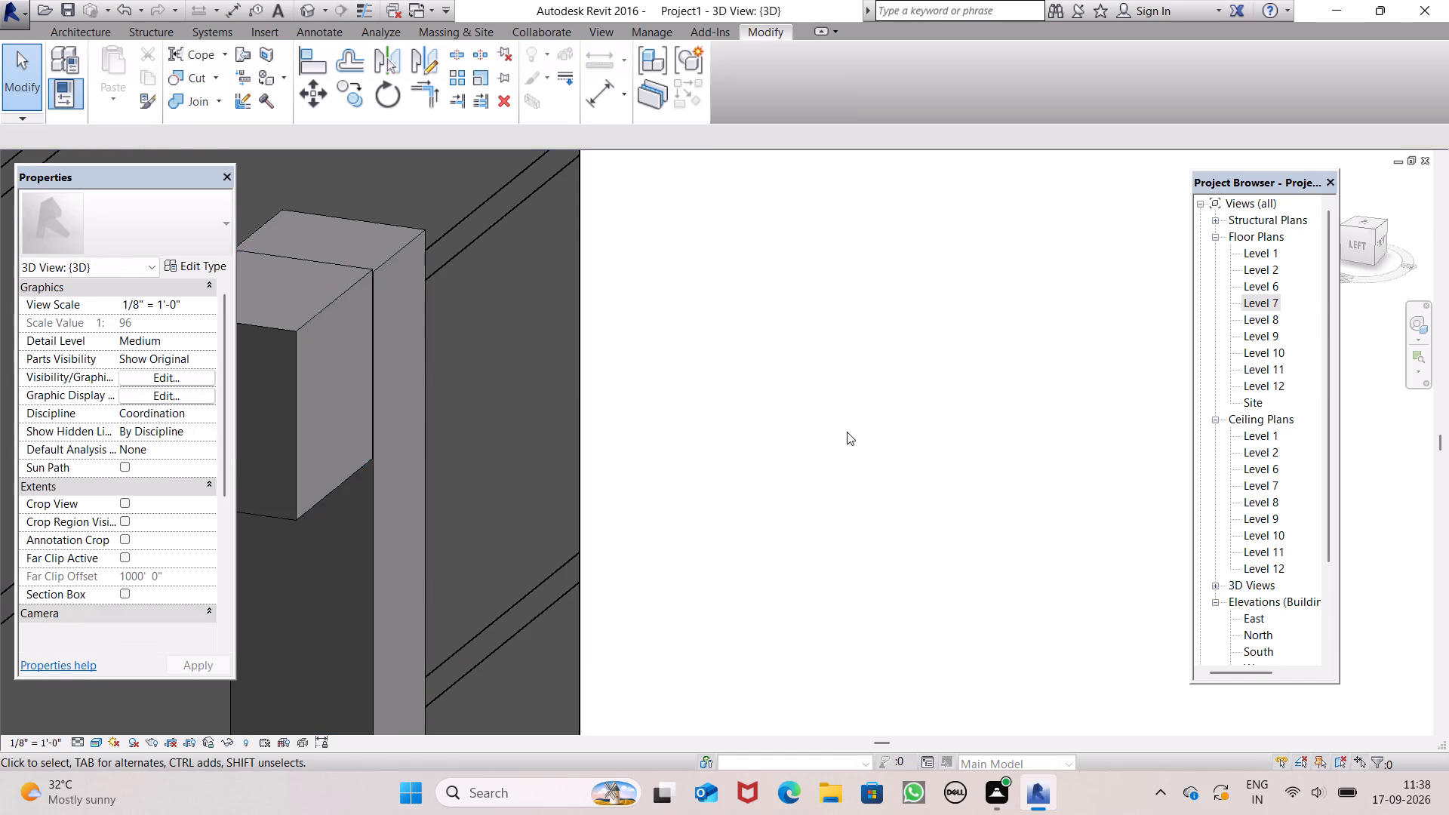
Raise the block's bottom face slightly to shorten the block, giving a volume of about 65 CF.
scroll(964, 337, "down", 6)
scroll(769, 320, "down", 4)
middle_click_drag(798, 344, 800, 365)
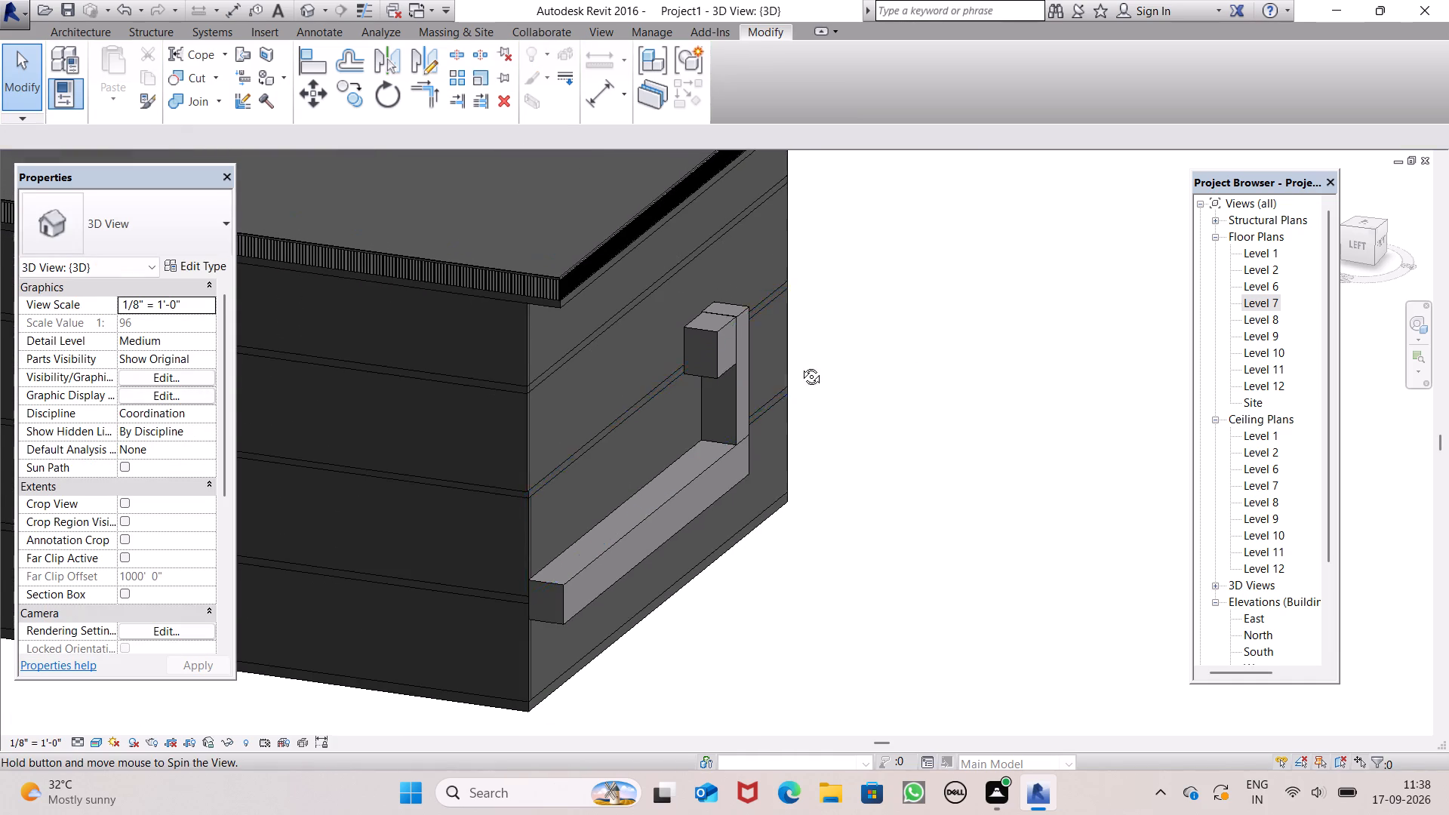
middle_click_drag(800, 365, 593, 285)
scroll(789, 430, "up", 2)
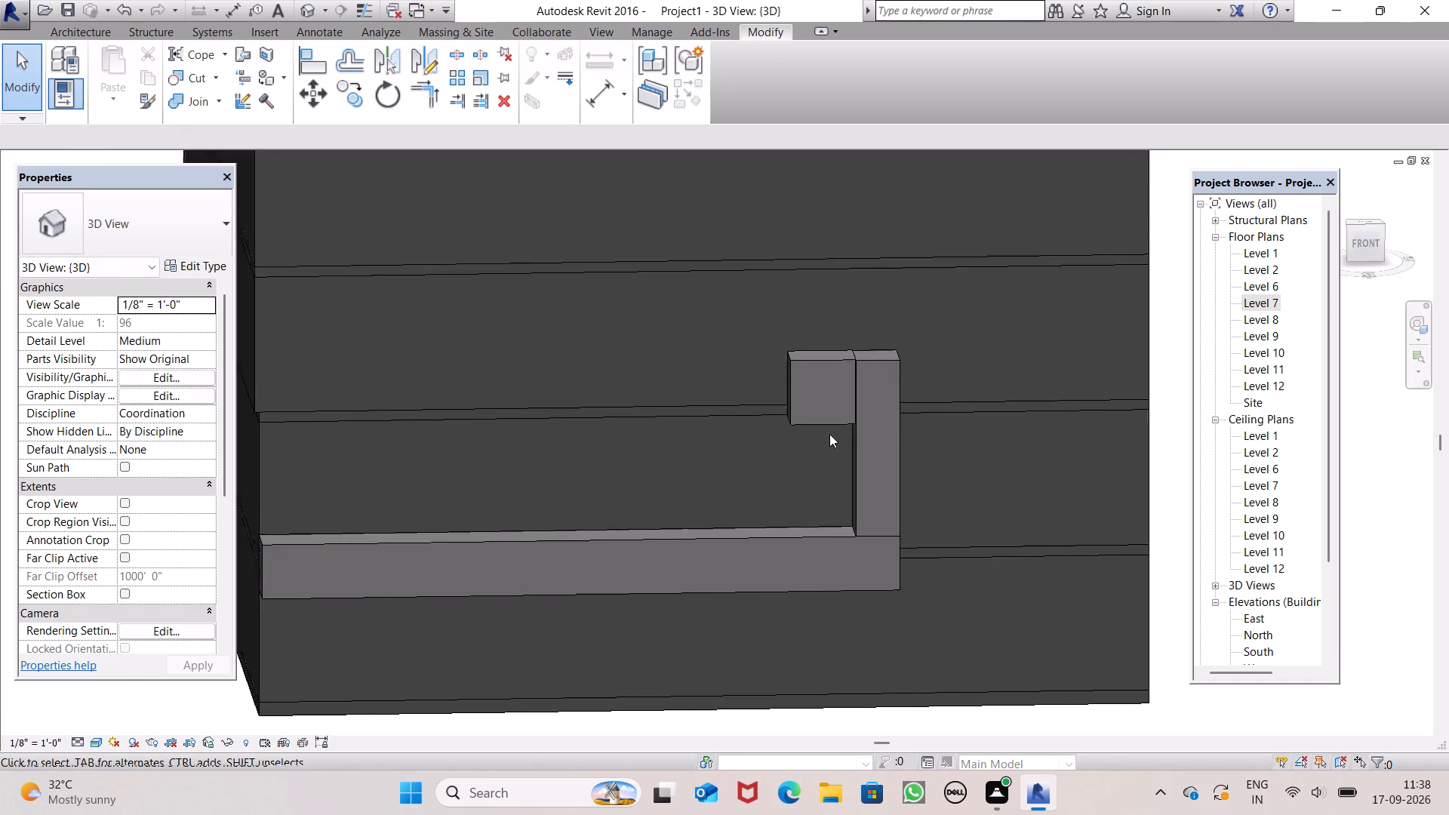
scroll(829, 434, "up", 4)
left_click(823, 417)
scroll(852, 419, "up", 2)
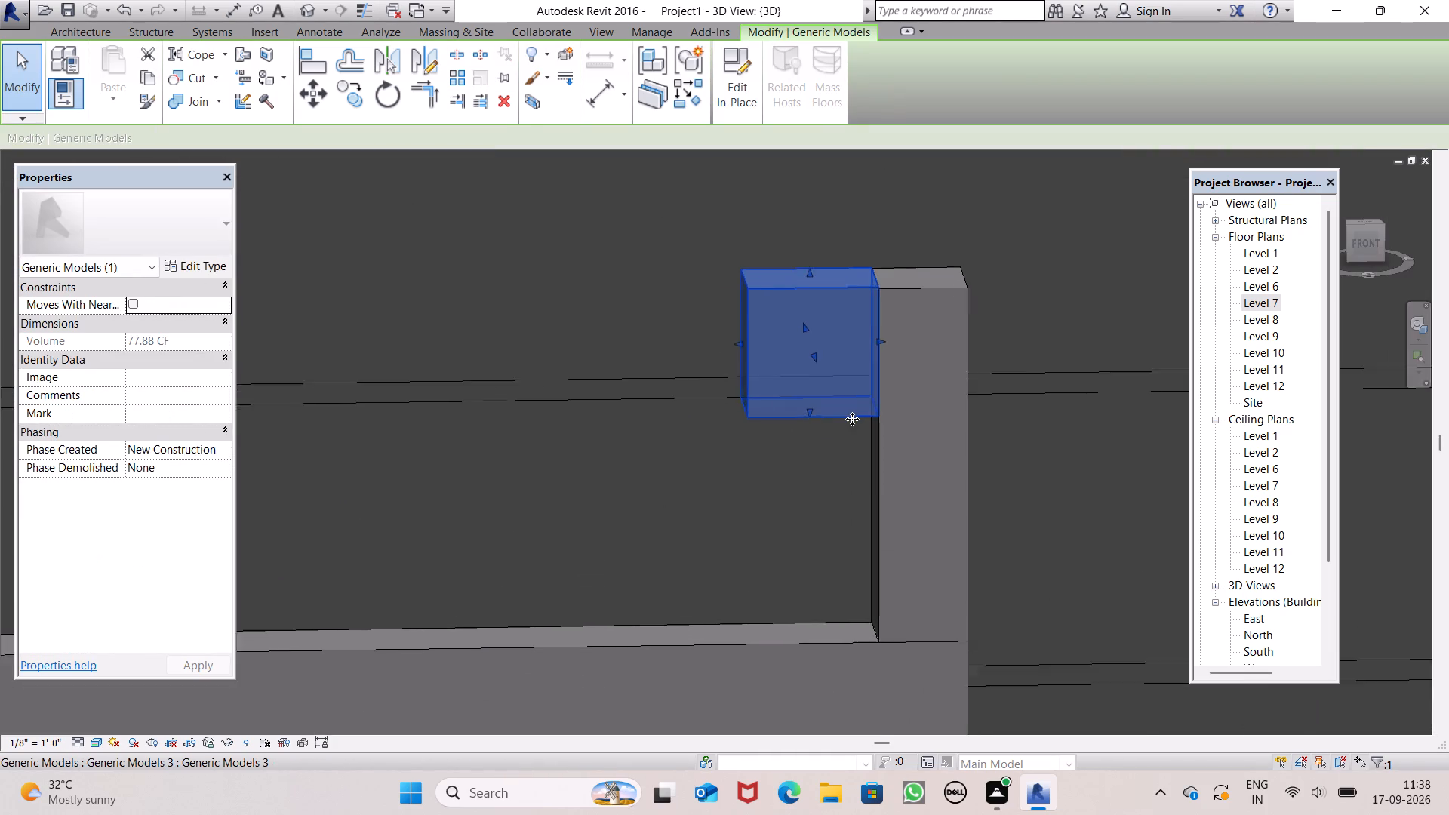
scroll(852, 419, "up", 2)
left_click_drag(786, 401, 786, 386)
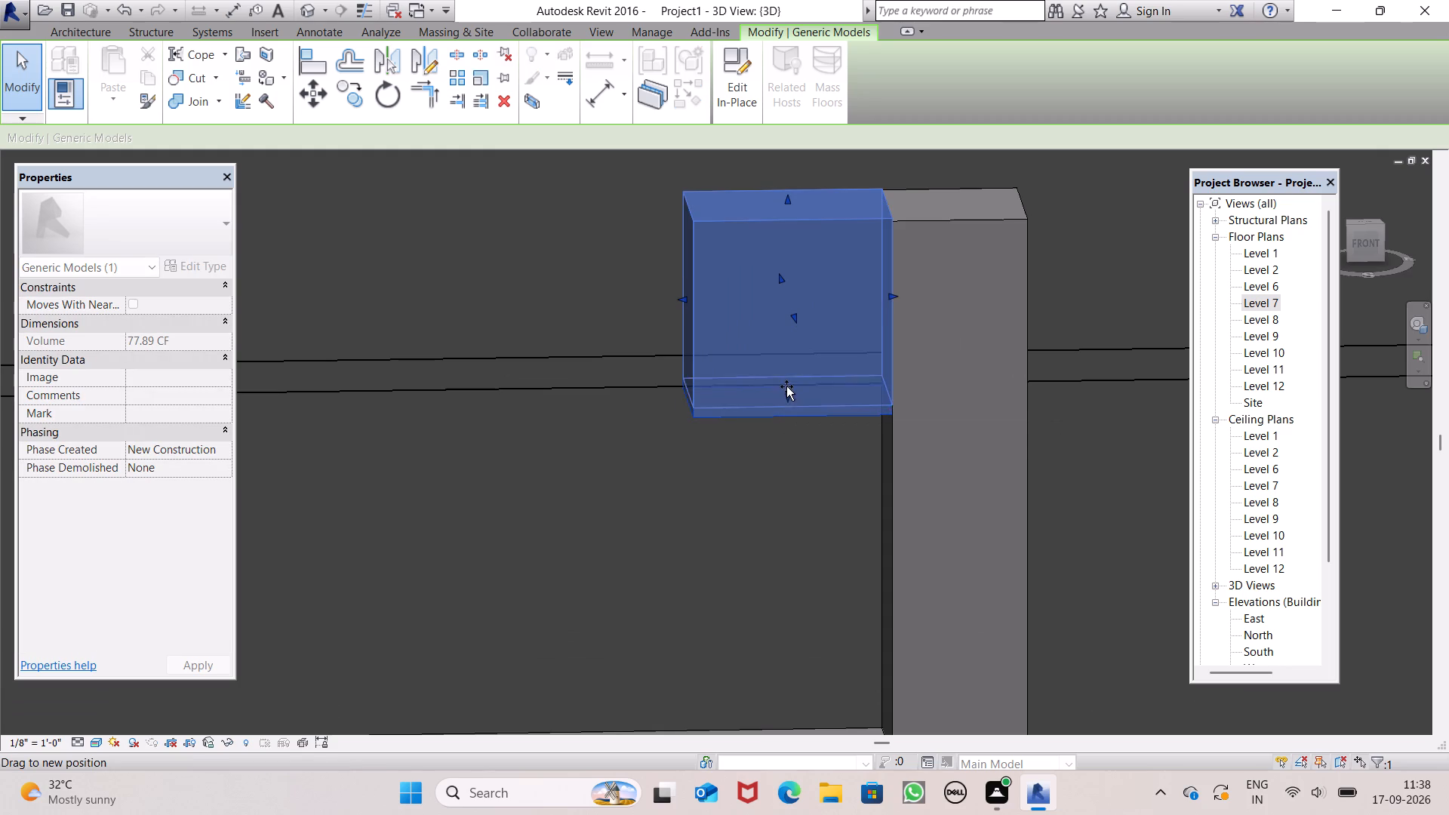
left_click_drag(786, 386, 795, 368)
Examine the block, vertical extrusion and band together from the front and from the building's corner.
scroll(844, 386, "down", 7)
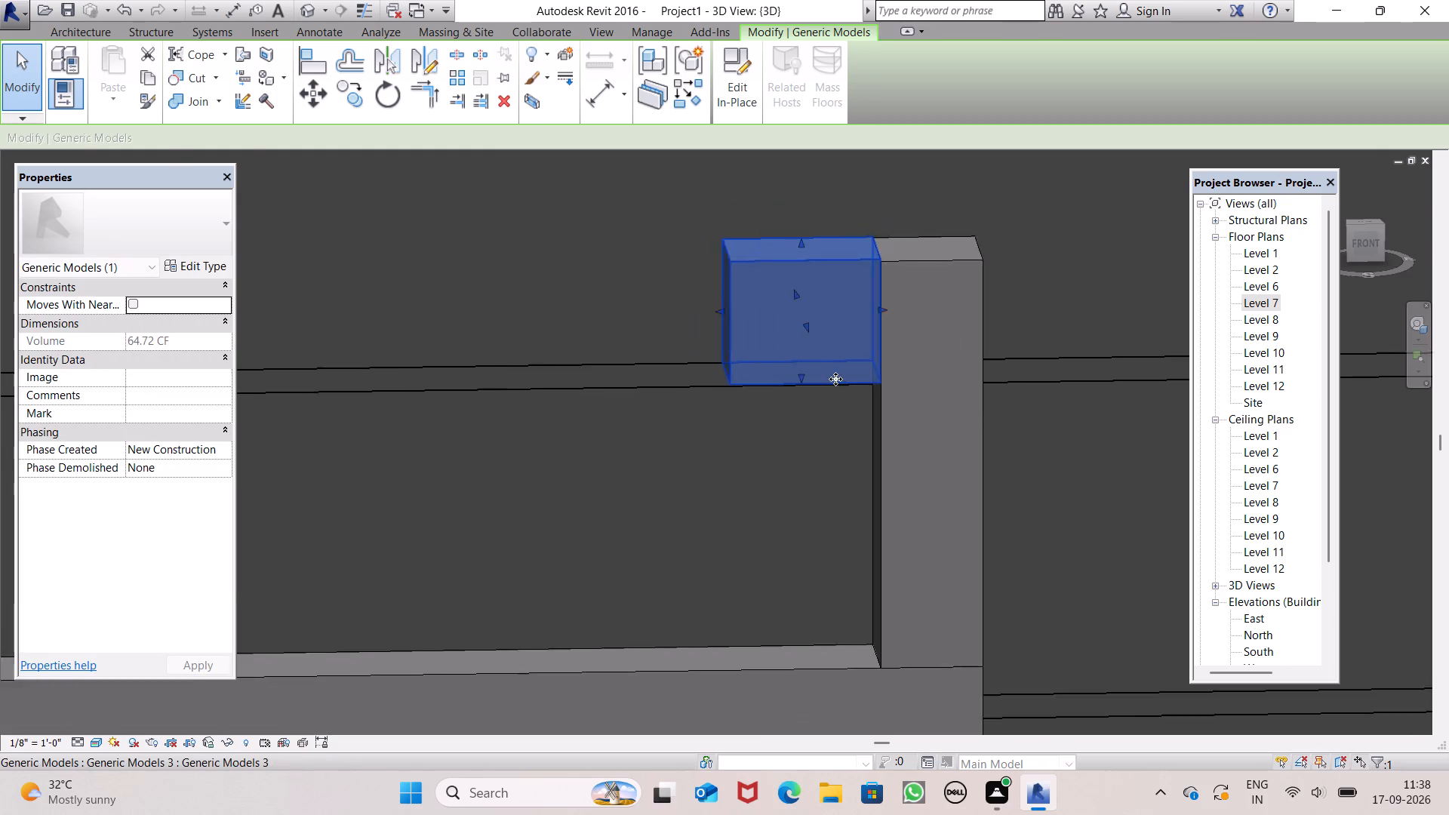
scroll(832, 368, "down", 1)
scroll(753, 371, "down", 6)
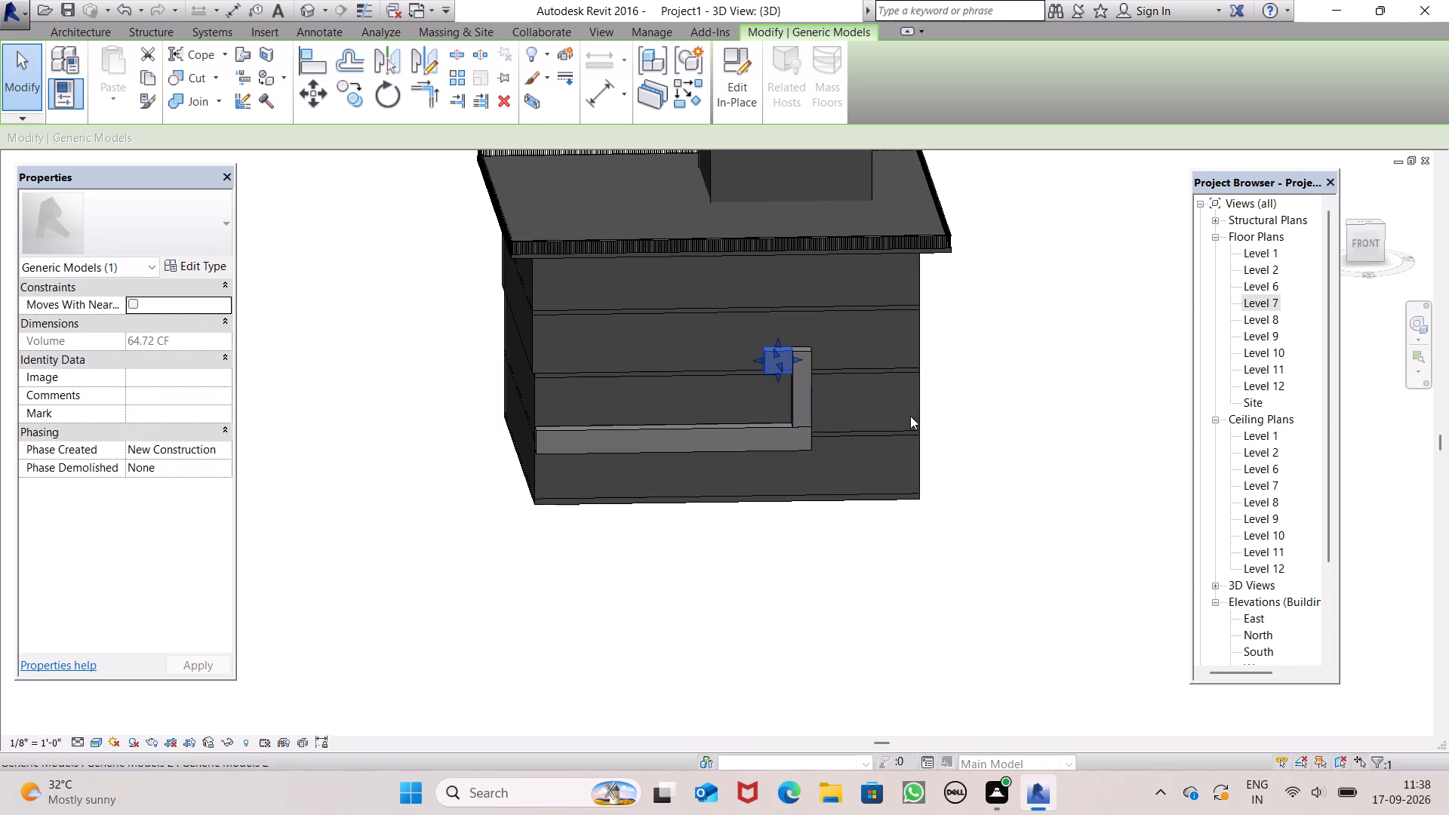
left_click(1022, 447)
scroll(678, 349, "up", 6)
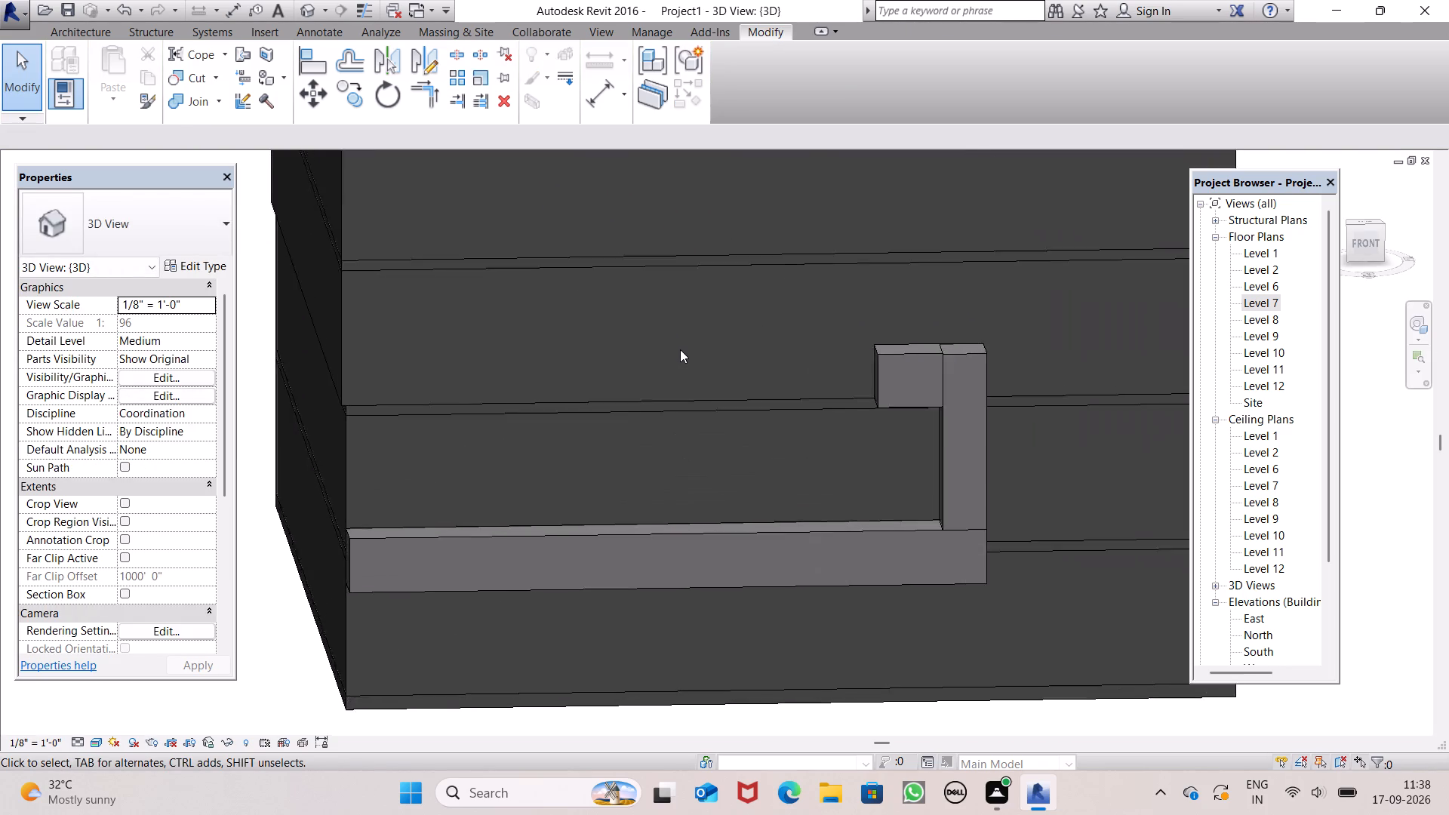
scroll(680, 349, "down", 6)
middle_click_drag(694, 380, 860, 416)
scroll(744, 346, "up", 3)
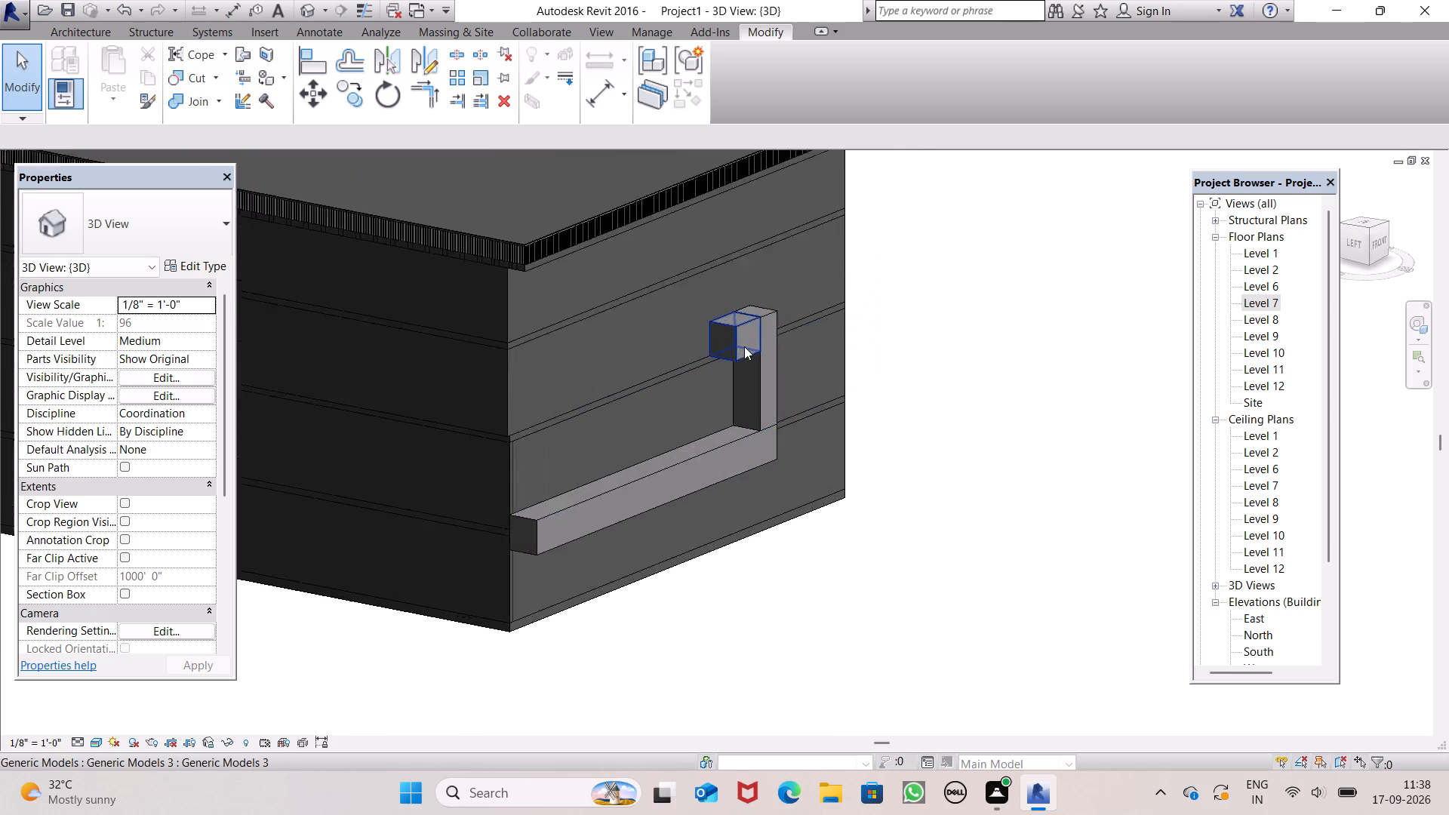
Stretch the block's free side face along the front wall into a long upper band, giving a volume of about 554 CF.
scroll(744, 346, "up", 3)
left_click(726, 347)
scroll(700, 349, "up", 3)
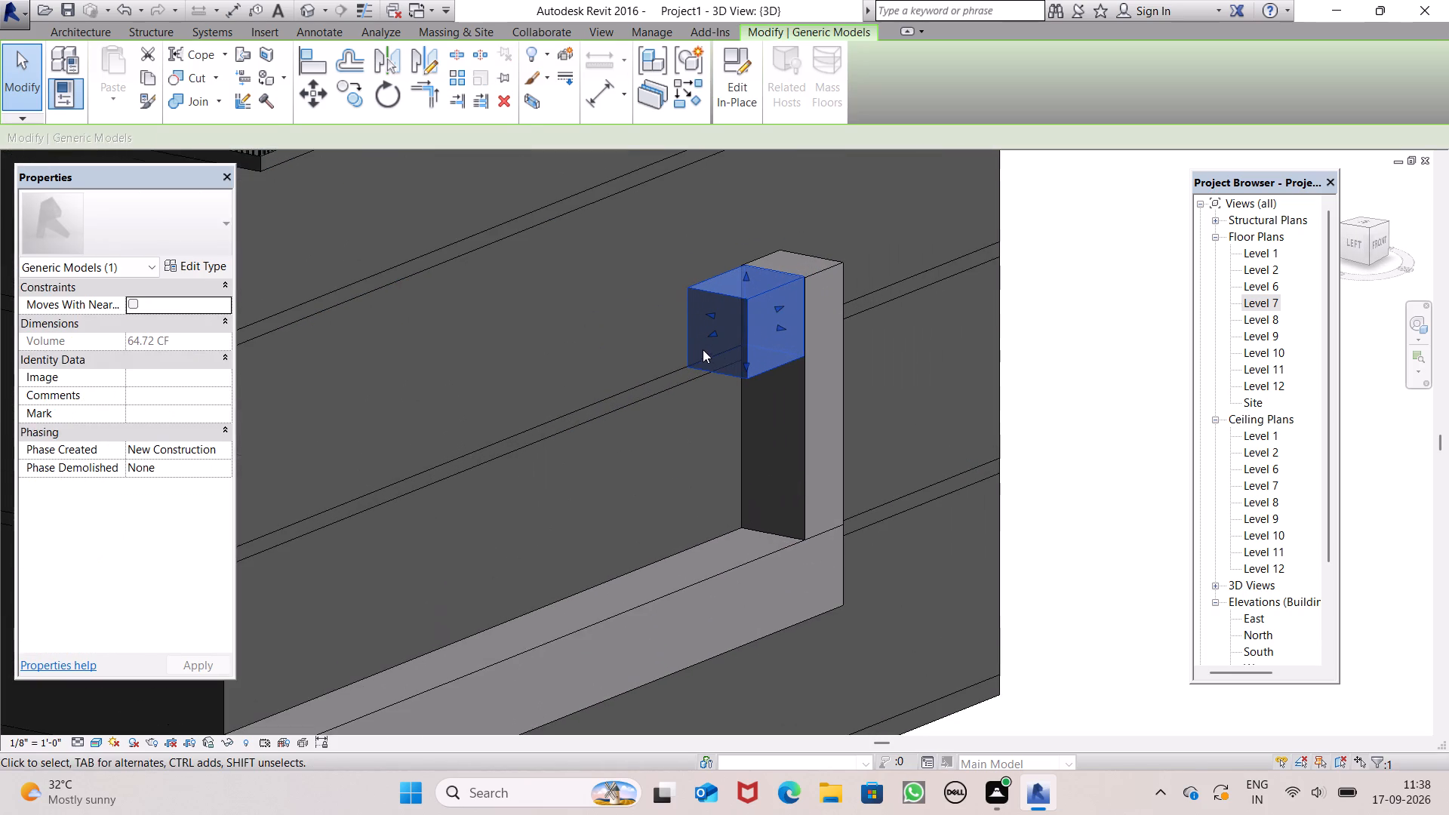
left_click_drag(713, 337, 605, 415)
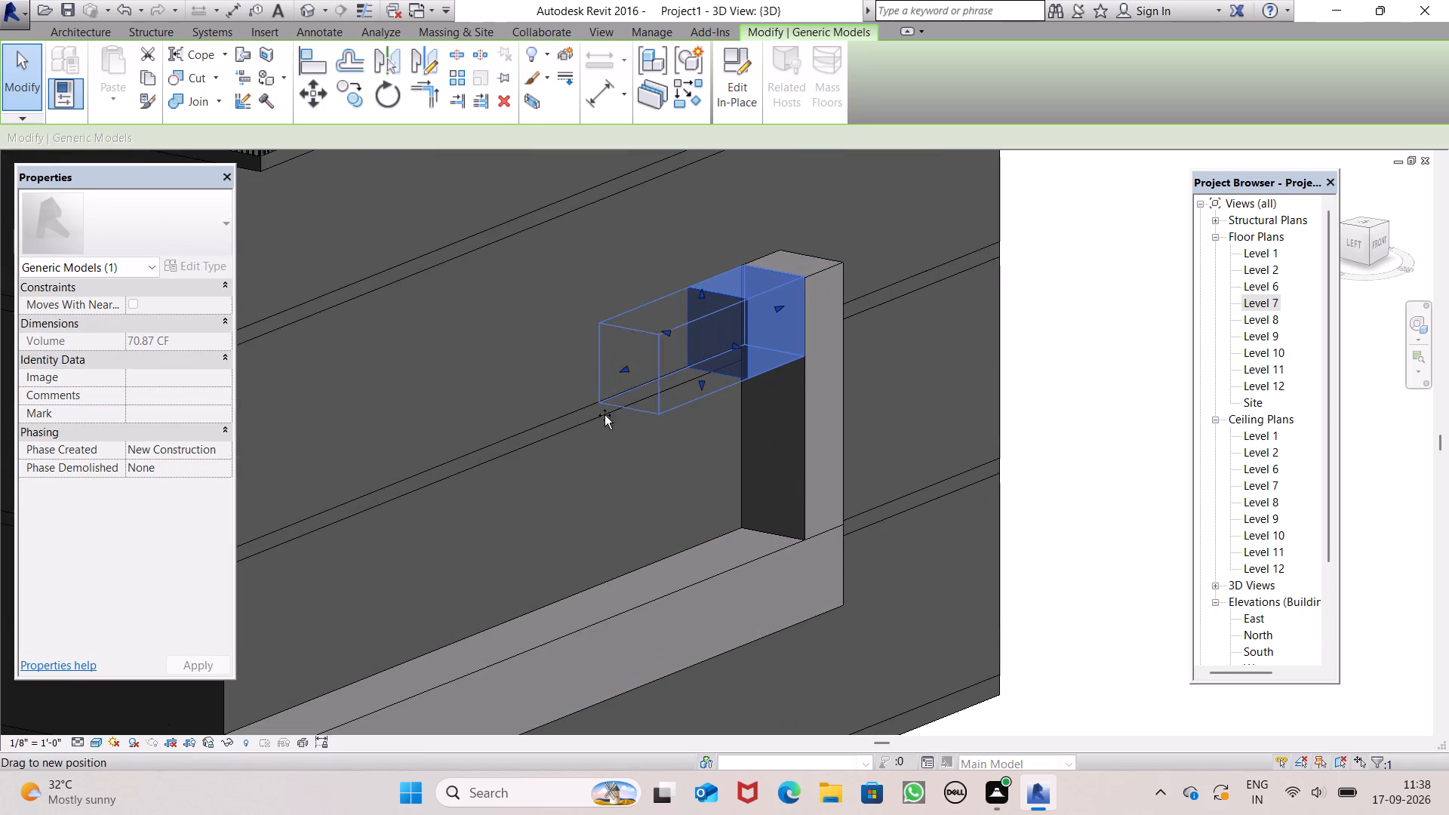
left_click_drag(605, 415, 283, 489)
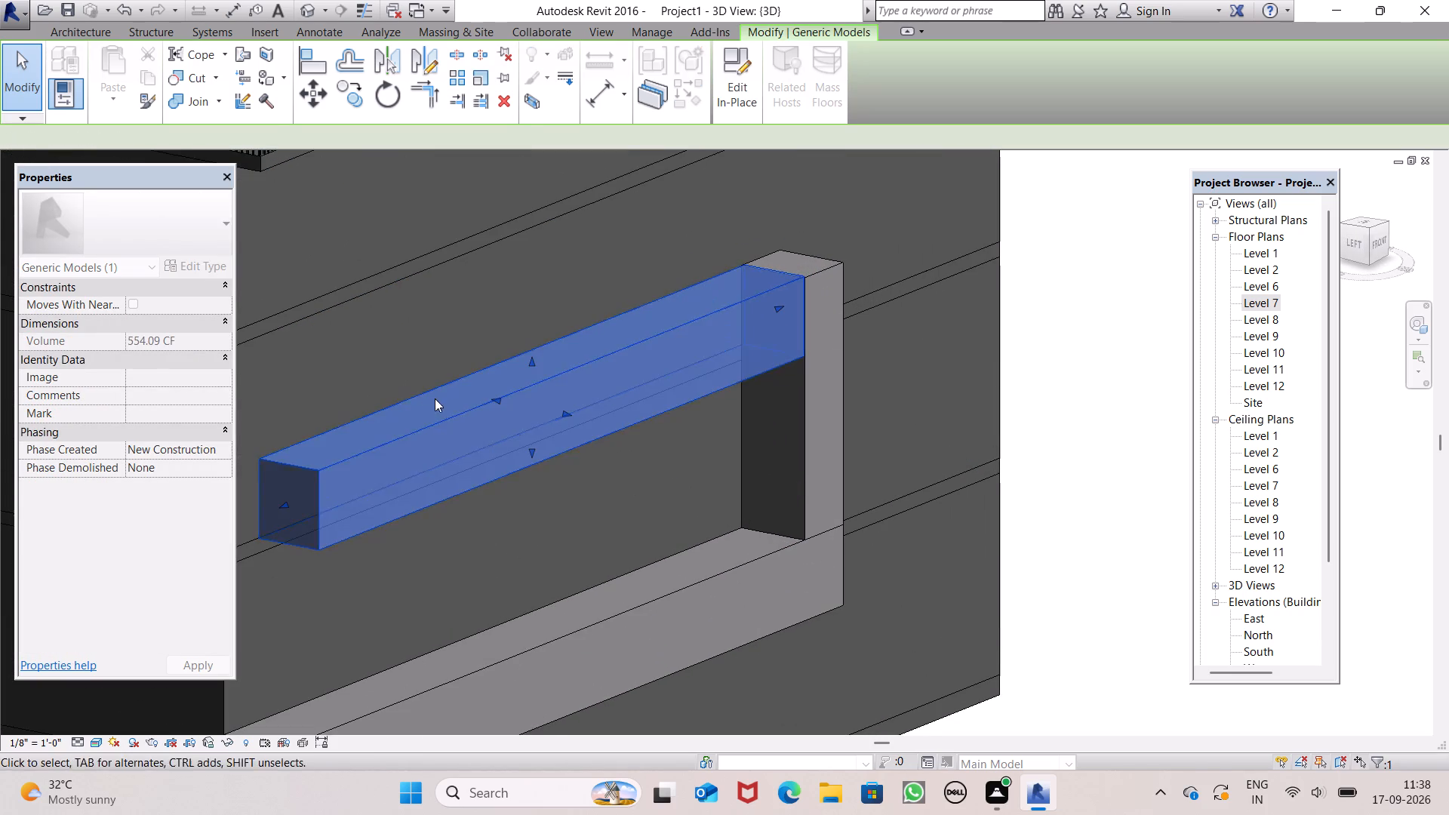
Lower the upper band's bottom face to make the band deeper, giving a volume of about 733 CF.
scroll(449, 395, "down", 7)
scroll(650, 392, "down", 4)
scroll(662, 417, "up", 1)
middle_click_drag(662, 417, 513, 261)
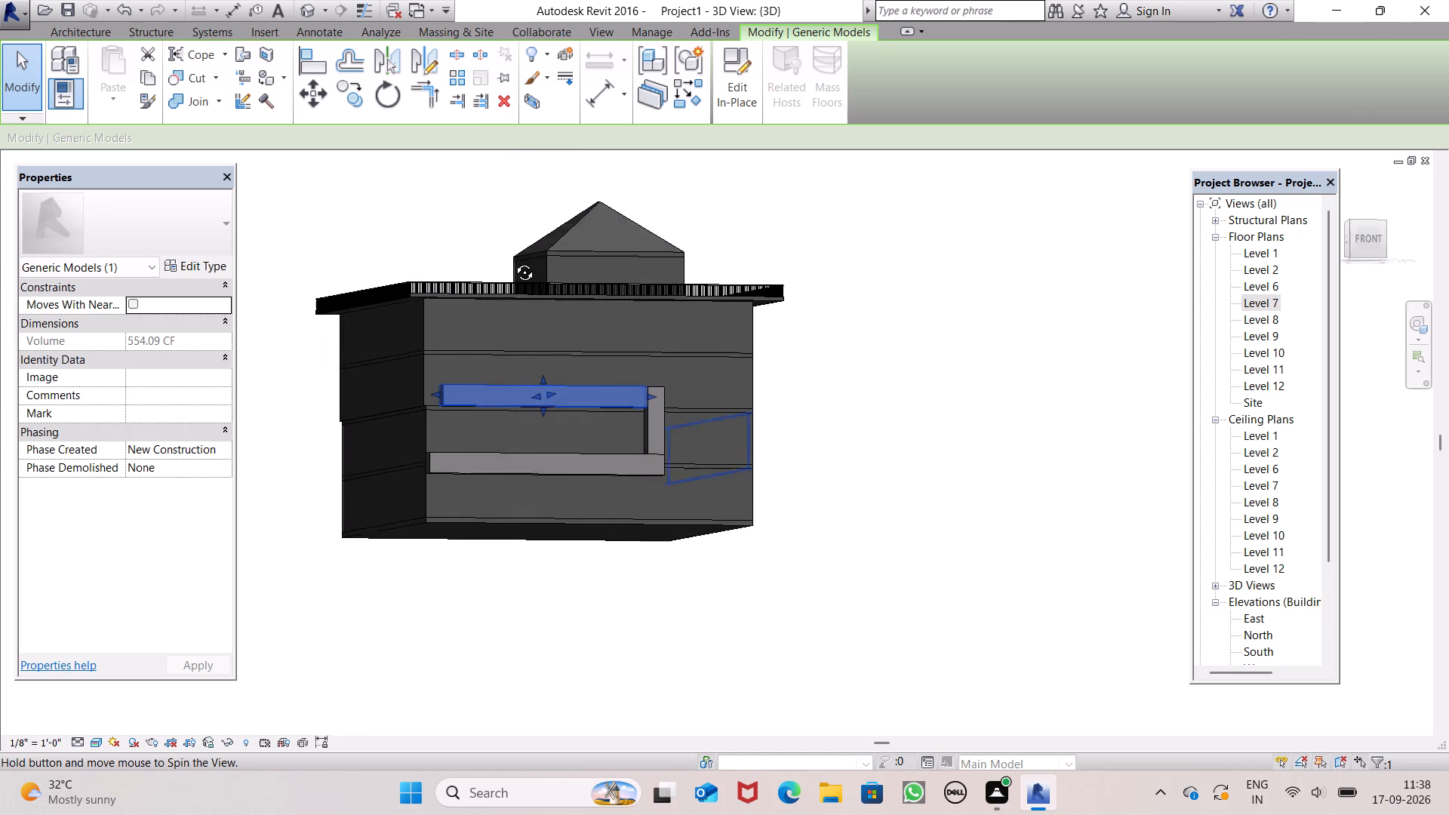
middle_click_drag(513, 261, 511, 260)
scroll(472, 378, "up", 6)
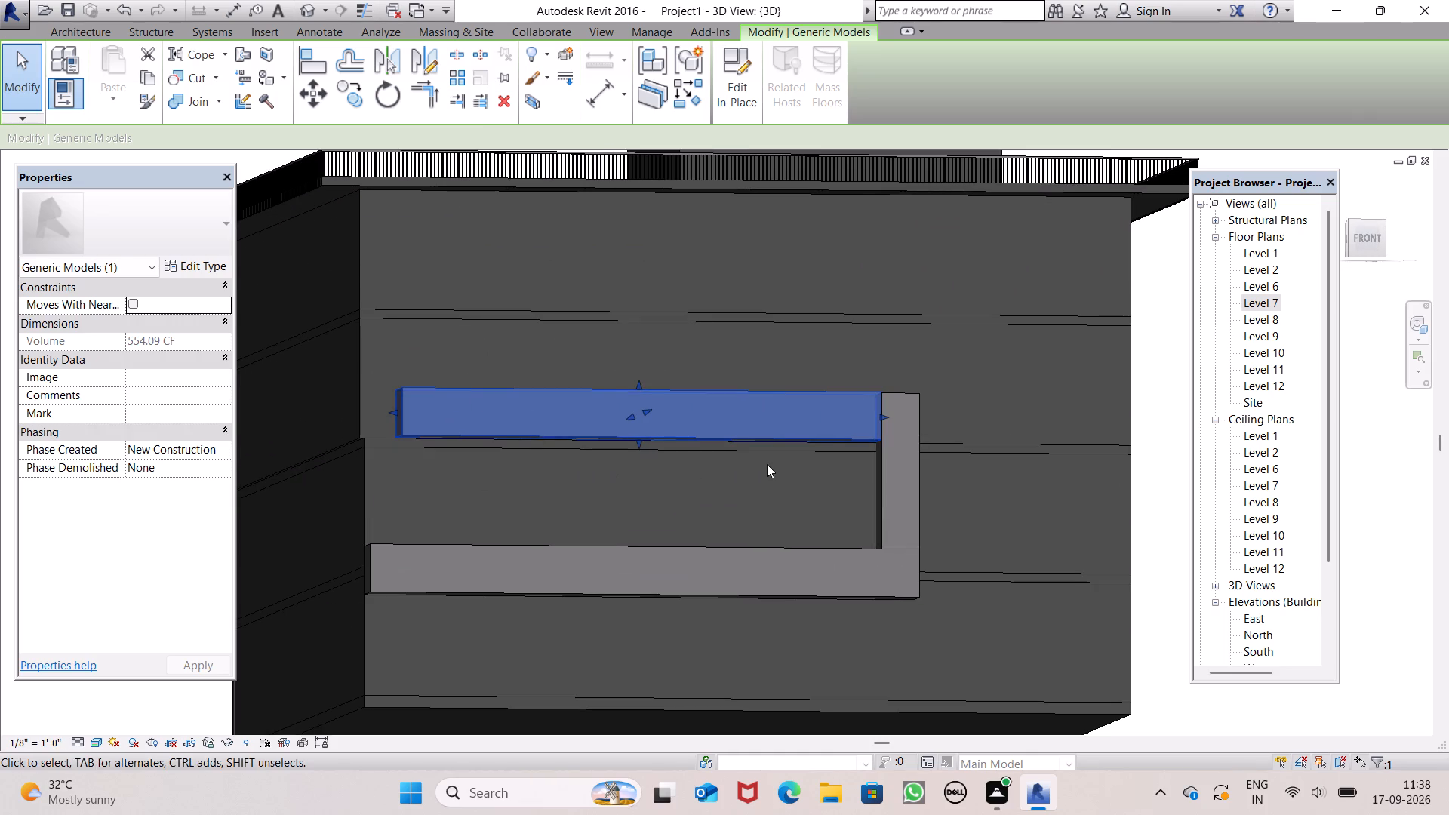
scroll(731, 442, "up", 4)
scroll(635, 446, "up", 3)
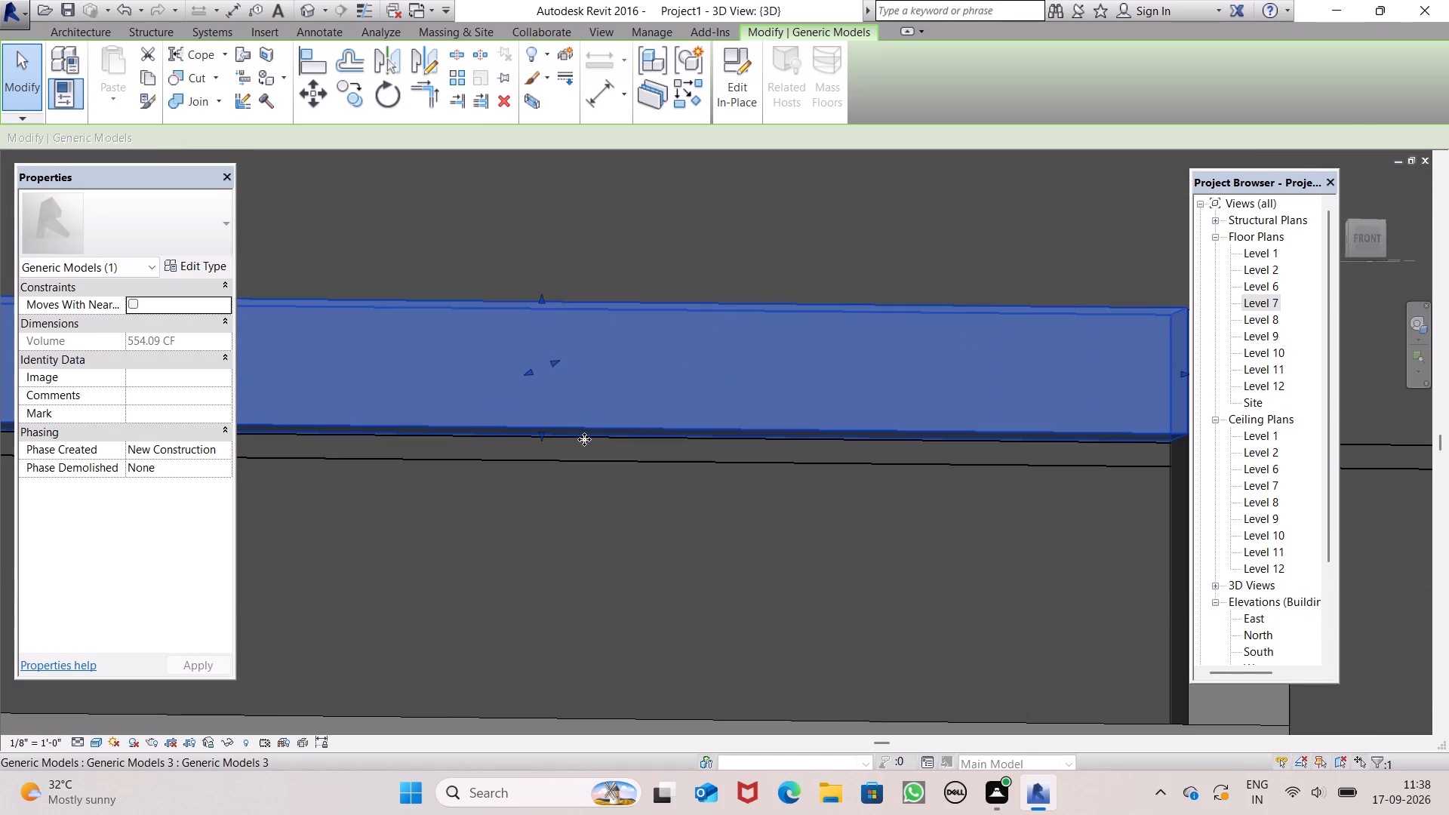
left_click_drag(545, 439, 544, 472)
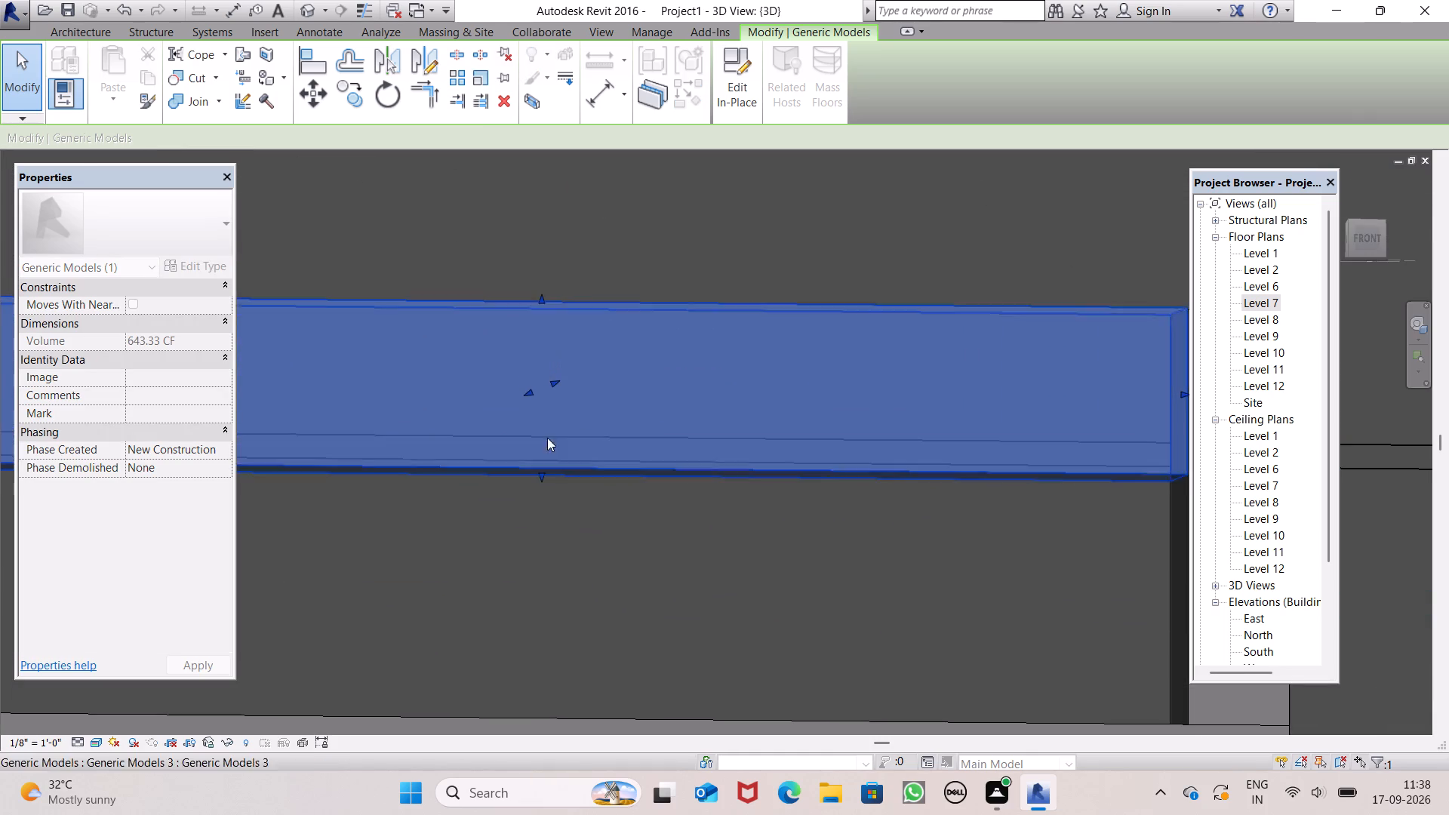
scroll(567, 364, "down", 6)
scroll(755, 387, "down", 6)
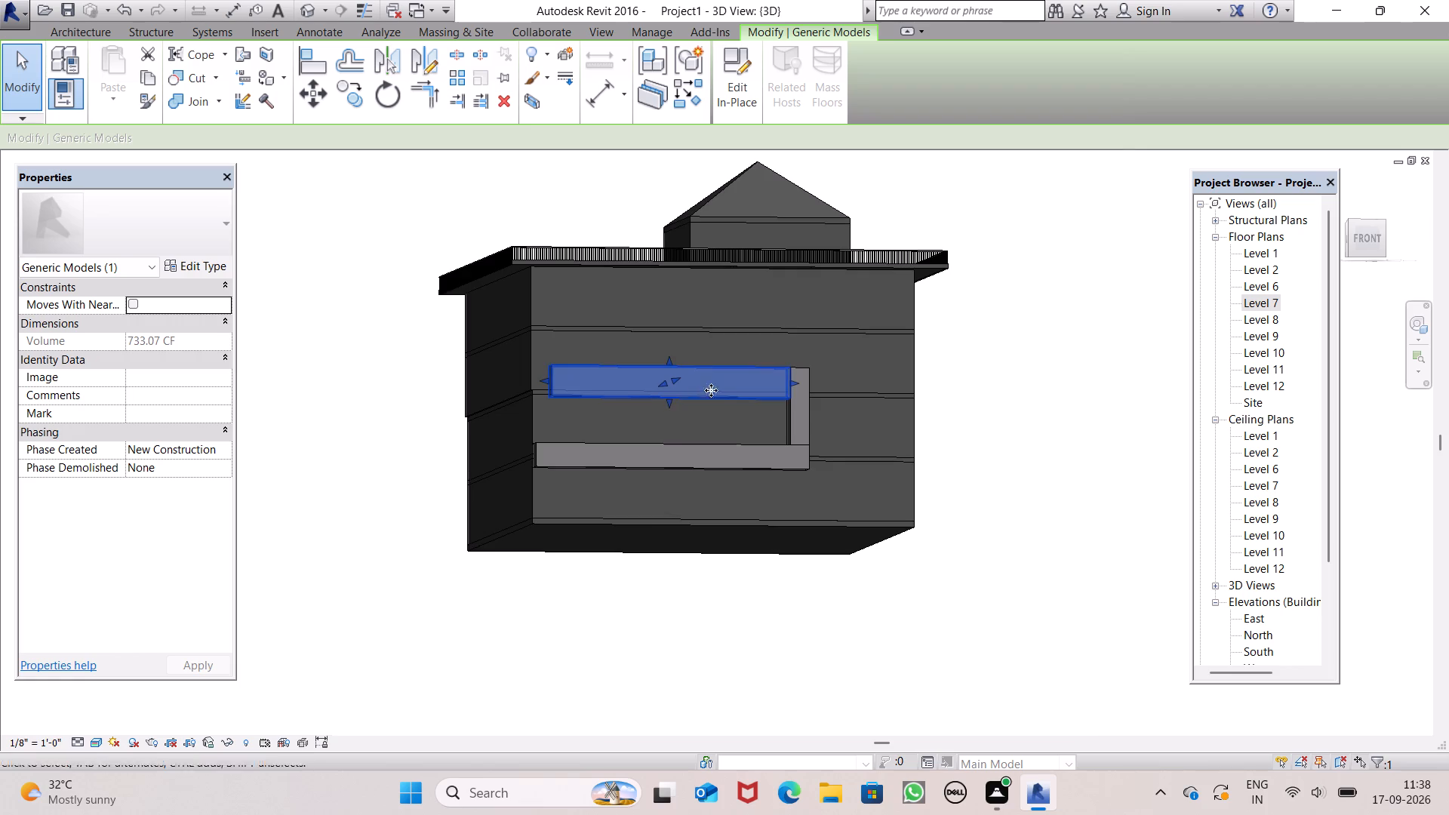
Extend the upper band's free end to the building corner, above the lower band's end, giving a volume of about 788 CF.
scroll(493, 380, "up", 5)
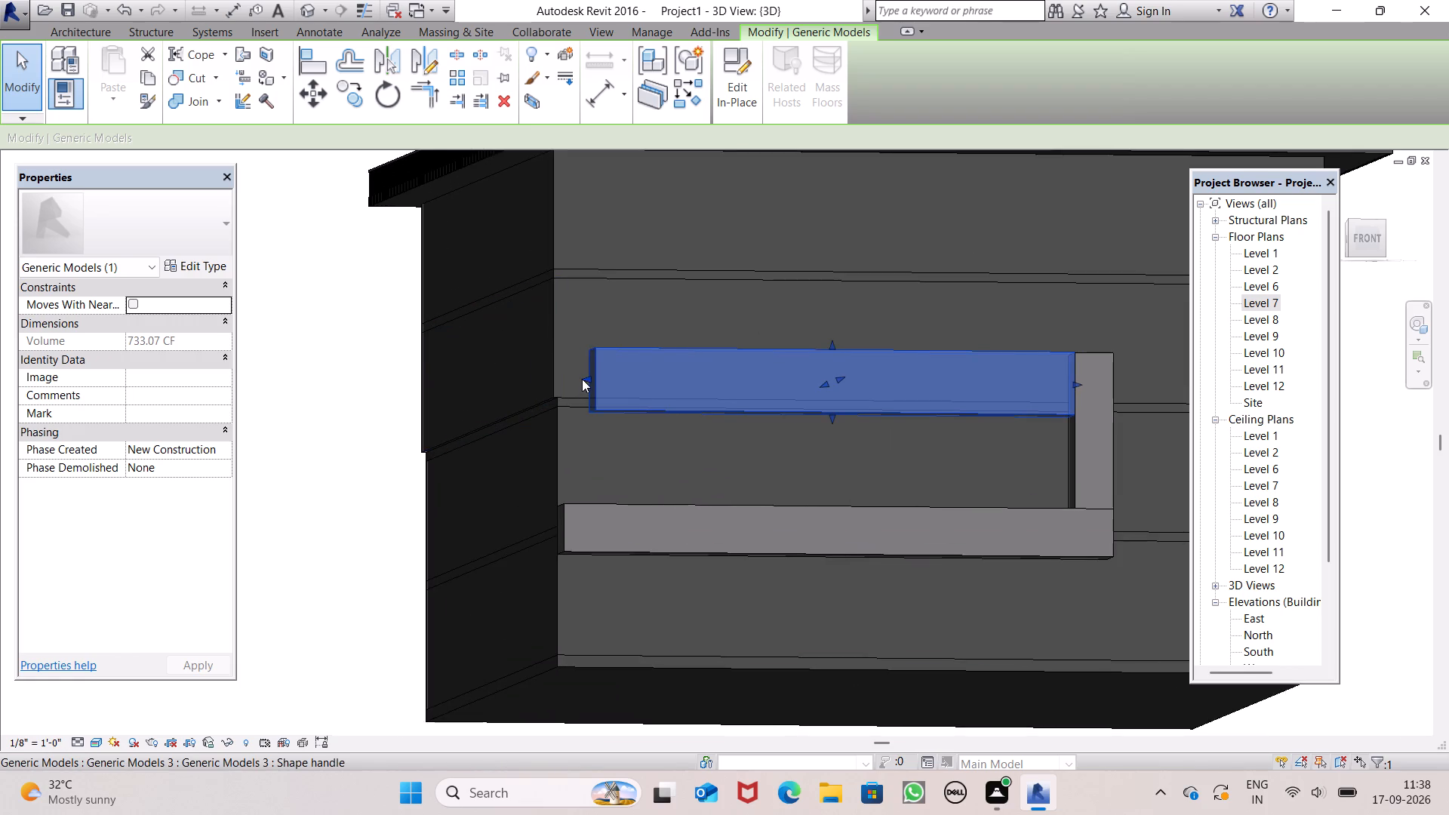
scroll(582, 379, "up", 3)
scroll(607, 390, "down", 5)
middle_click_drag(632, 400, 754, 513, "shift")
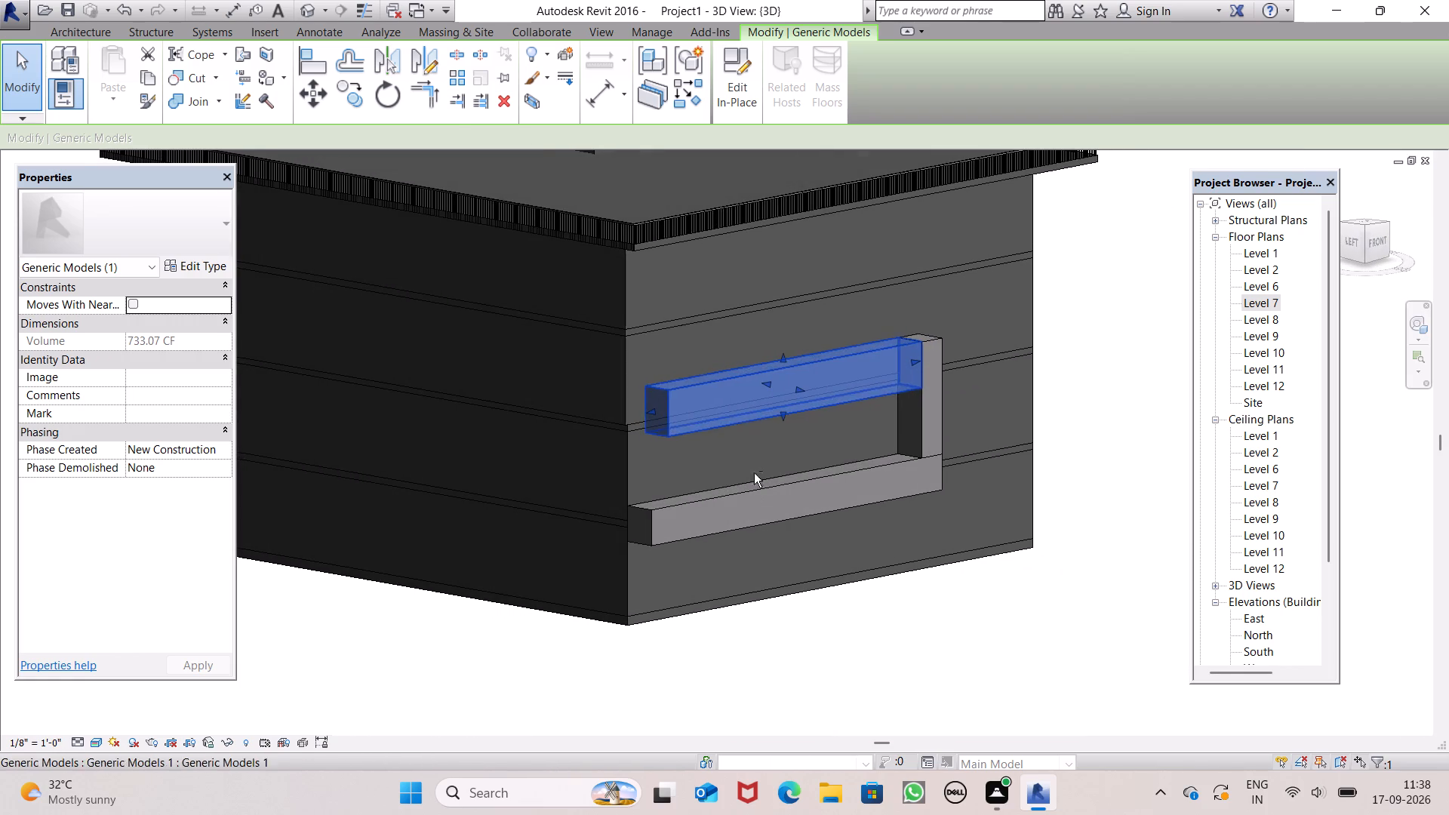
scroll(705, 395, "up", 6, "shift")
scroll(647, 417, "up", 3)
scroll(647, 415, "down", 1)
scroll(647, 415, "up", 2)
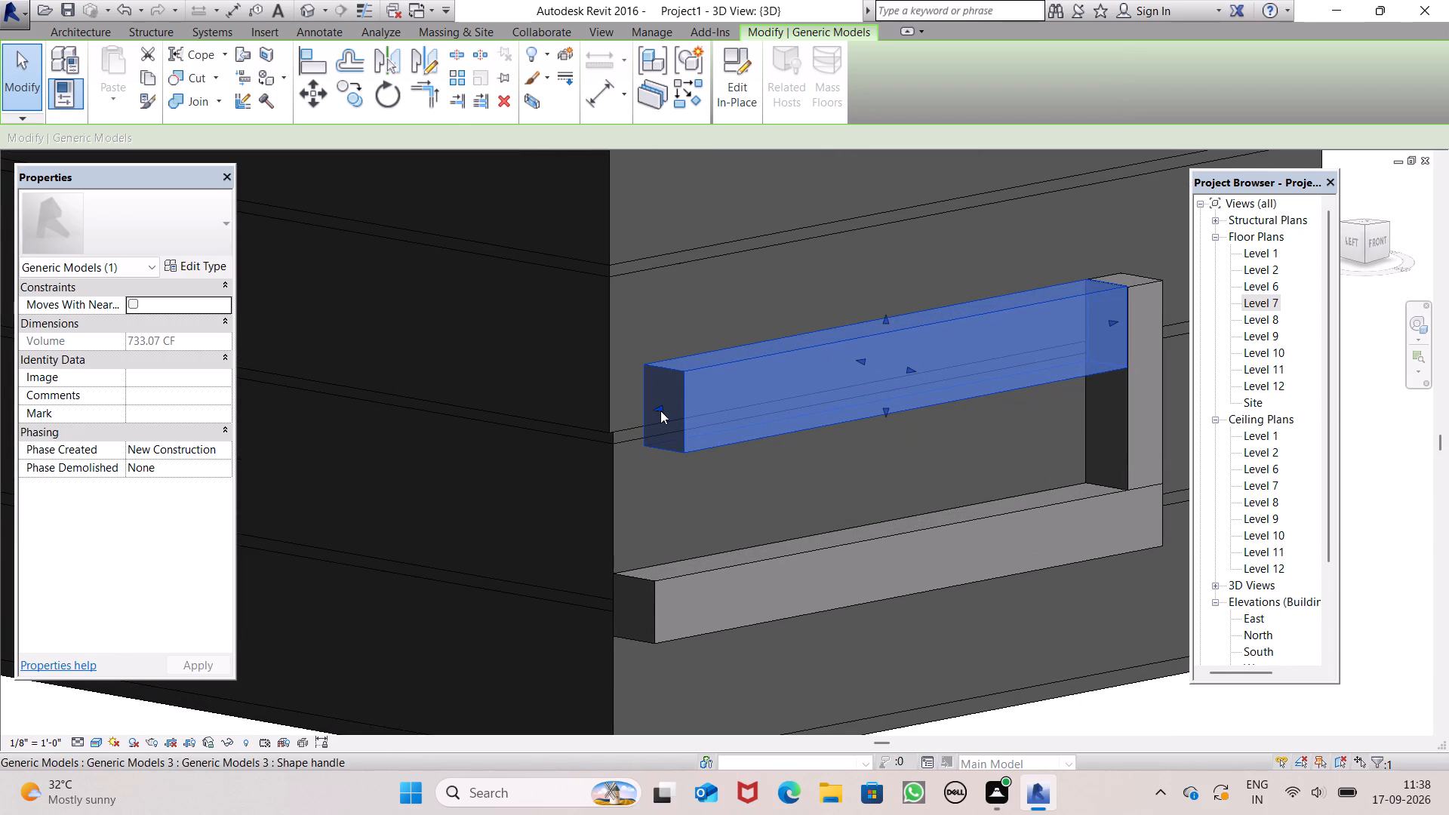
left_click_drag(661, 406, 627, 420)
Lower the upper band's top face slightly, giving a volume of about 674 CF, and clear the selection.
scroll(926, 409, "down", 1)
middle_click_drag(1009, 404, 819, 424)
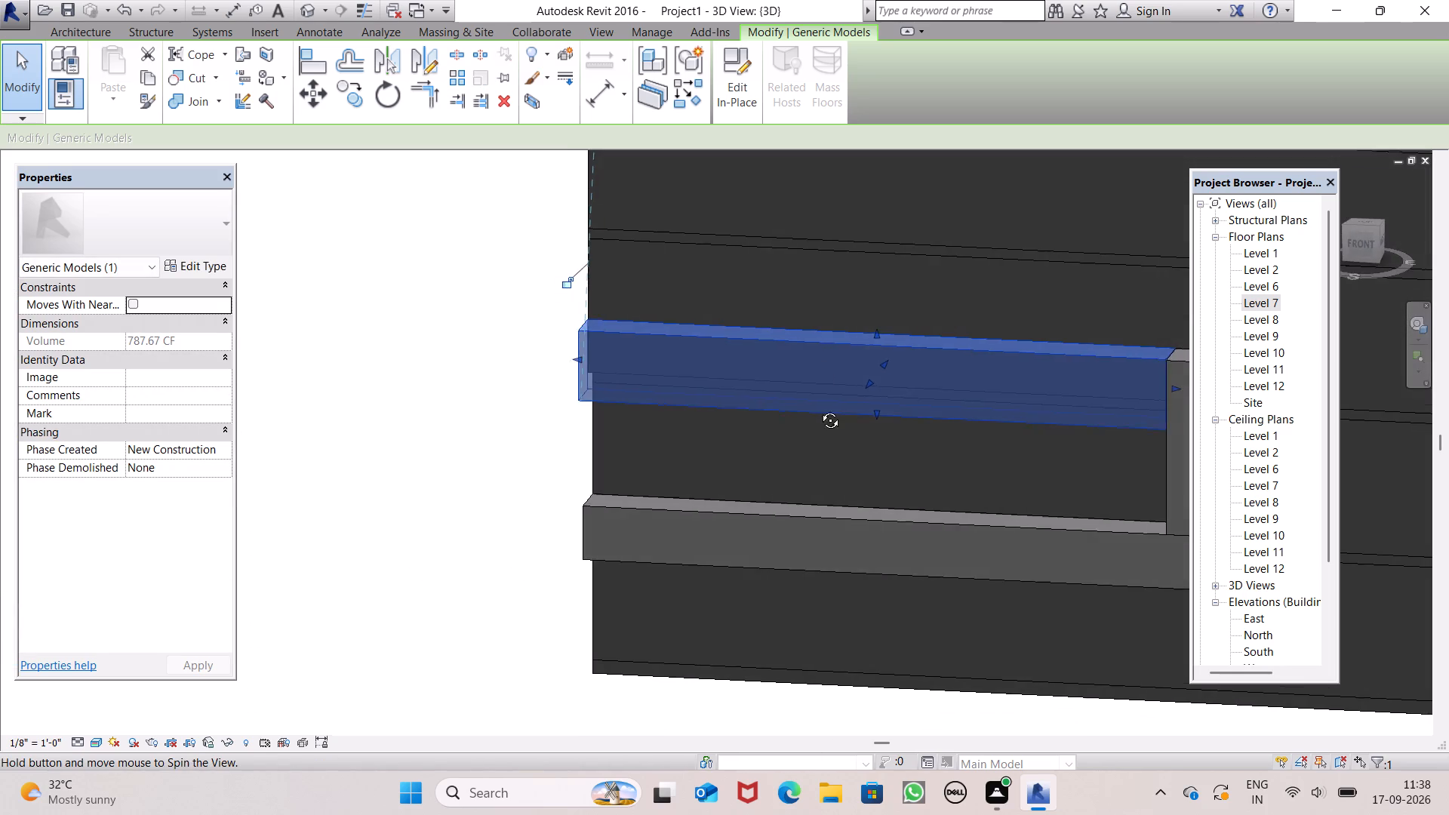
scroll(887, 341, "up", 5)
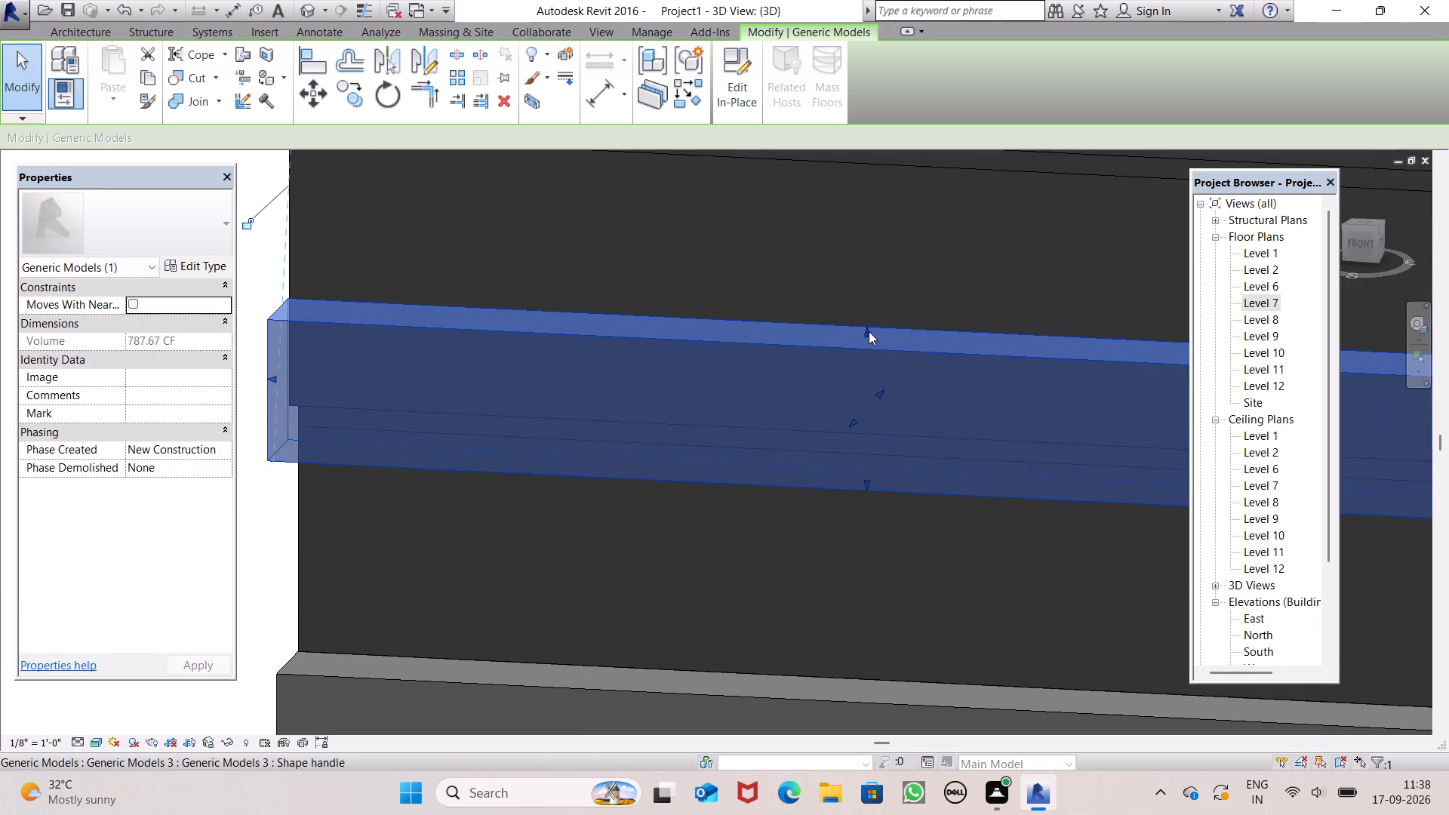
left_click_drag(869, 331, 864, 358)
left_click(847, 304)
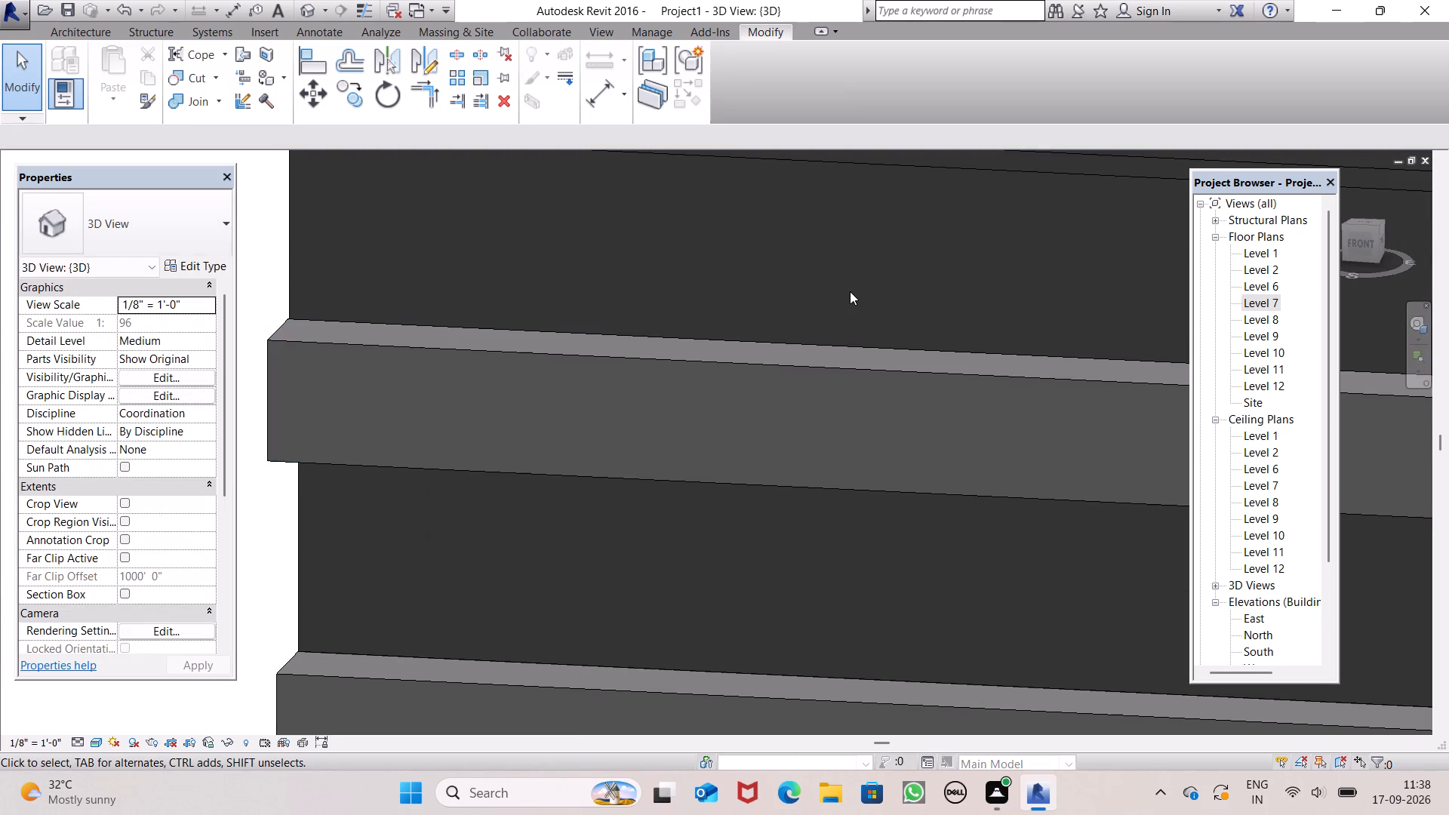
Move the upper band's back face slightly toward its front face, giving a volume of about 642 CF.
scroll(850, 291, "down", 10)
middle_click_drag(1010, 355, 1027, 257, "shift")
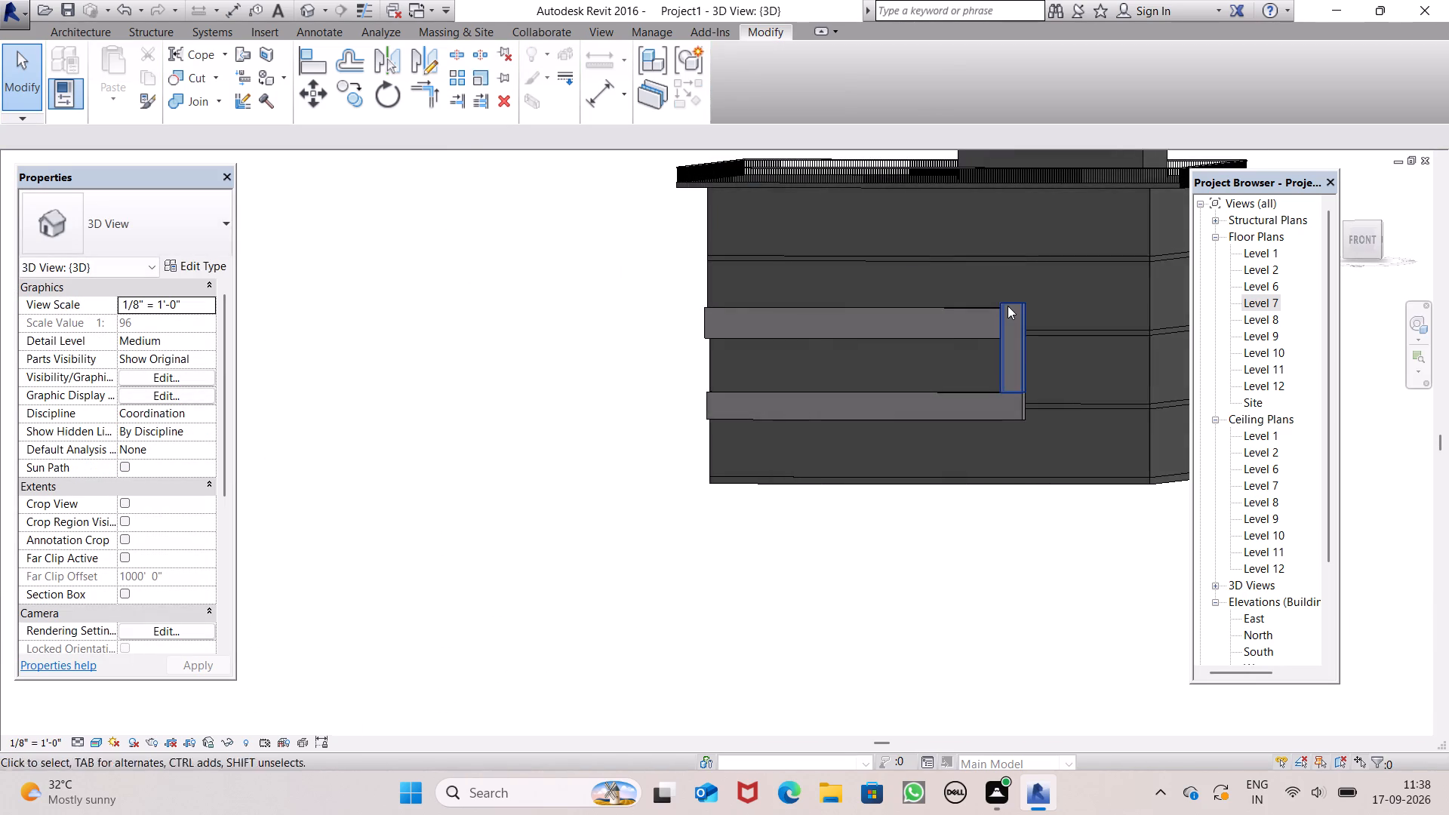
scroll(1008, 306, "up", 5)
left_click(825, 329)
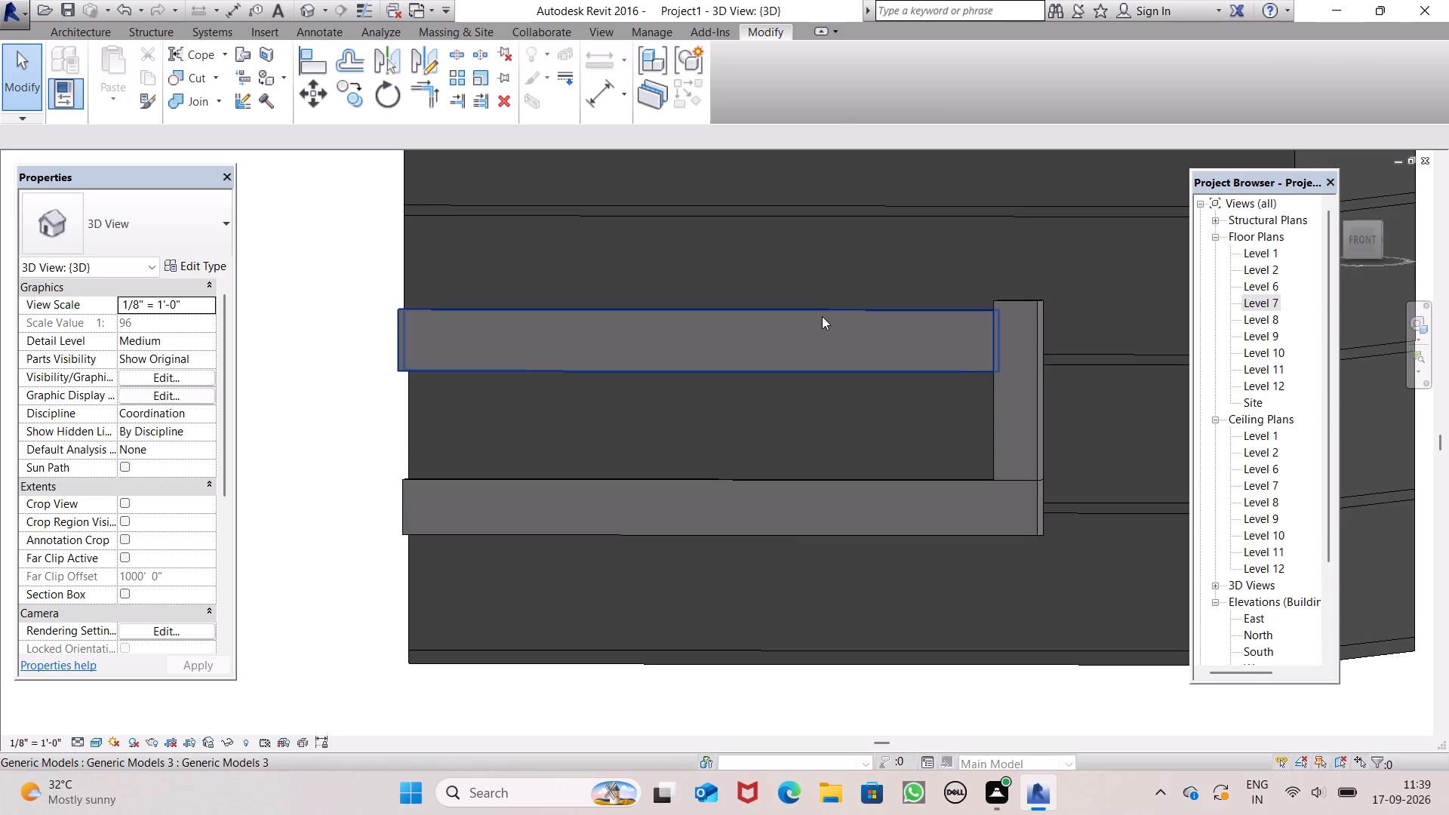
left_click(823, 315)
scroll(854, 322, "down", 5)
middle_click_drag(902, 358, 949, 550, "shift")
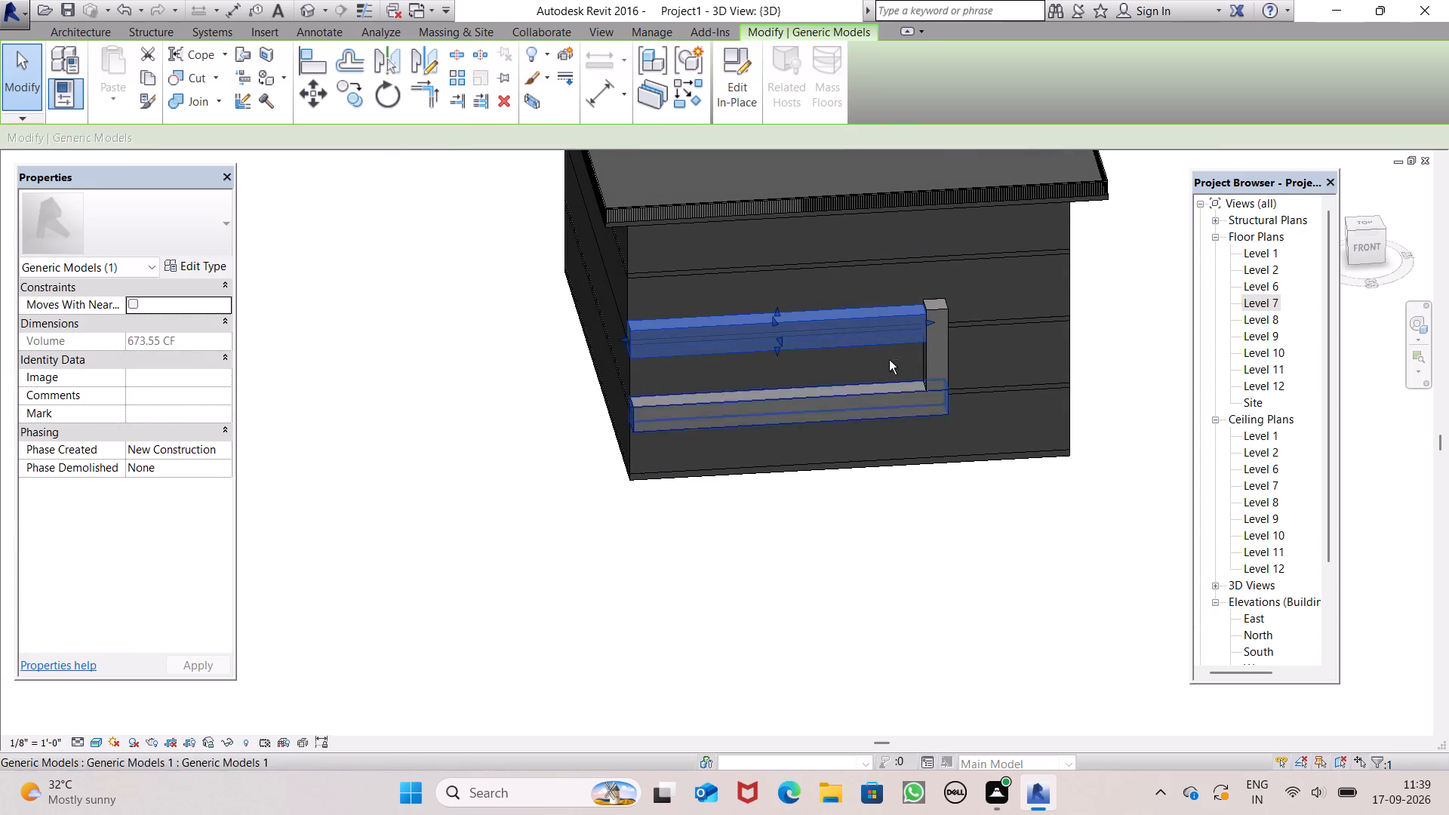
scroll(877, 309, "up", 5)
middle_click_drag(853, 314, 849, 454)
scroll(777, 354, "up", 4, "shift")
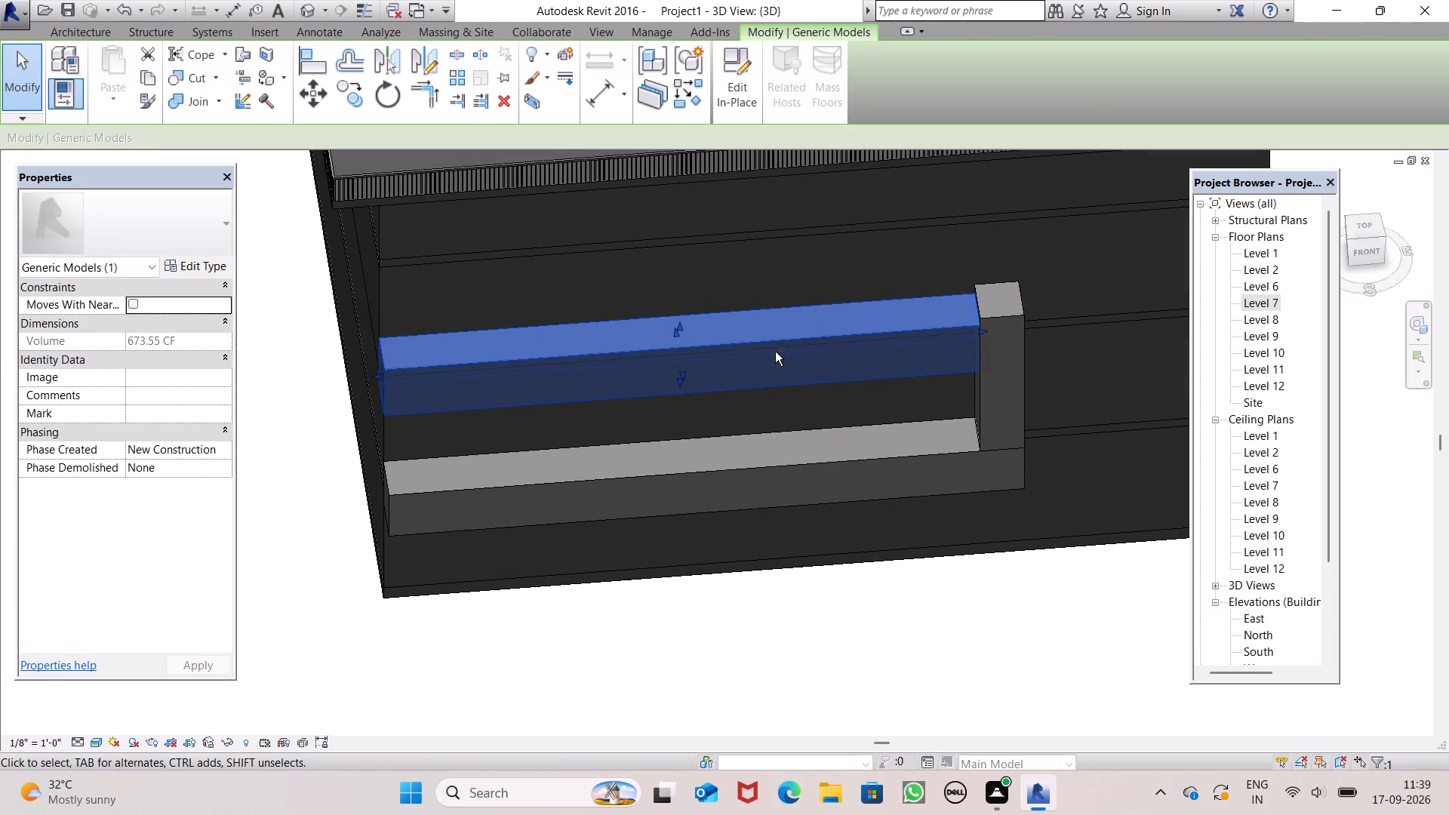
scroll(775, 352, "up", 2, "shift")
scroll(728, 335, "up", 6)
scroll(625, 321, "up", 4)
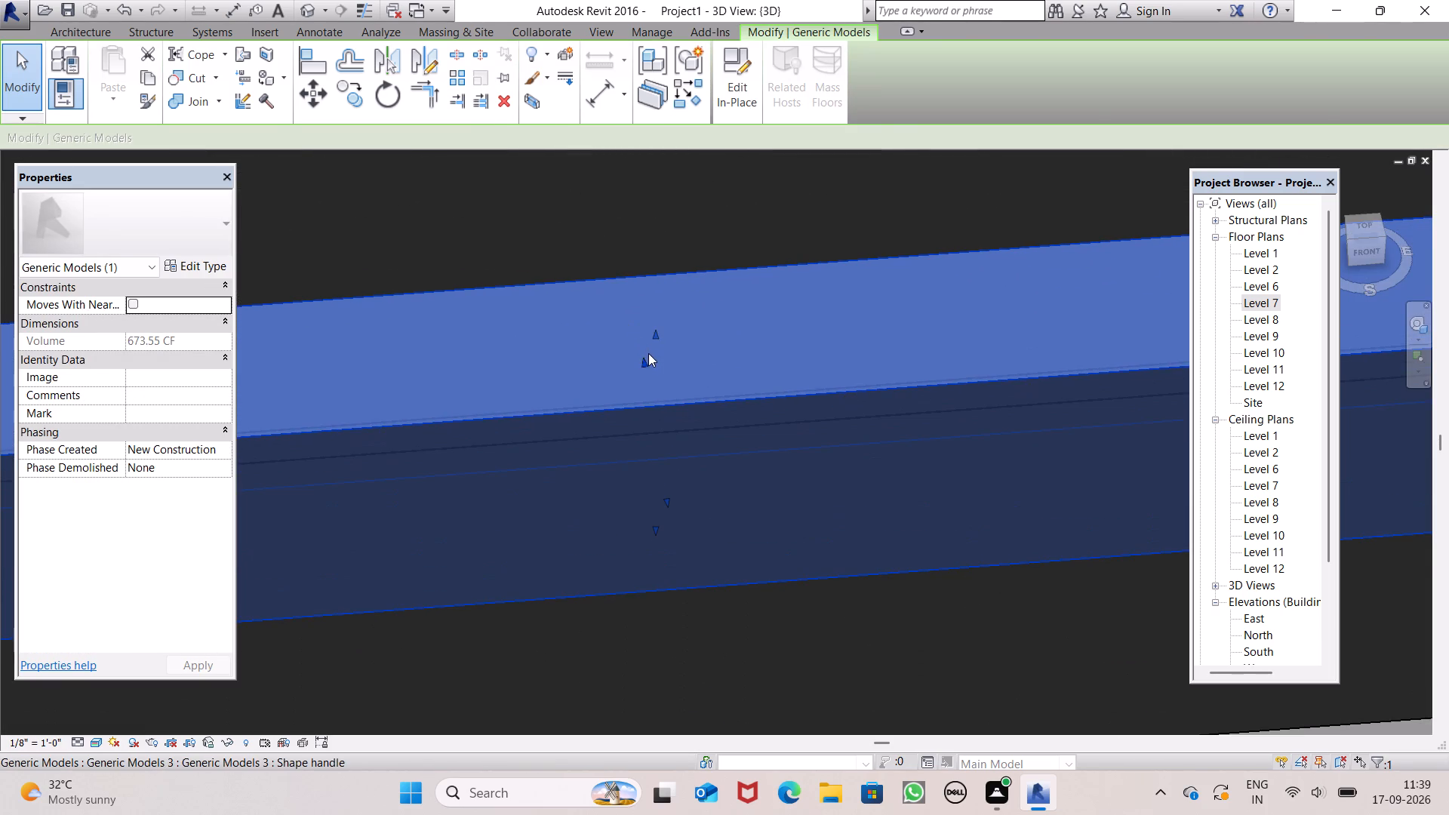
left_click_drag(645, 360, 645, 374)
scroll(698, 320, "down", 4)
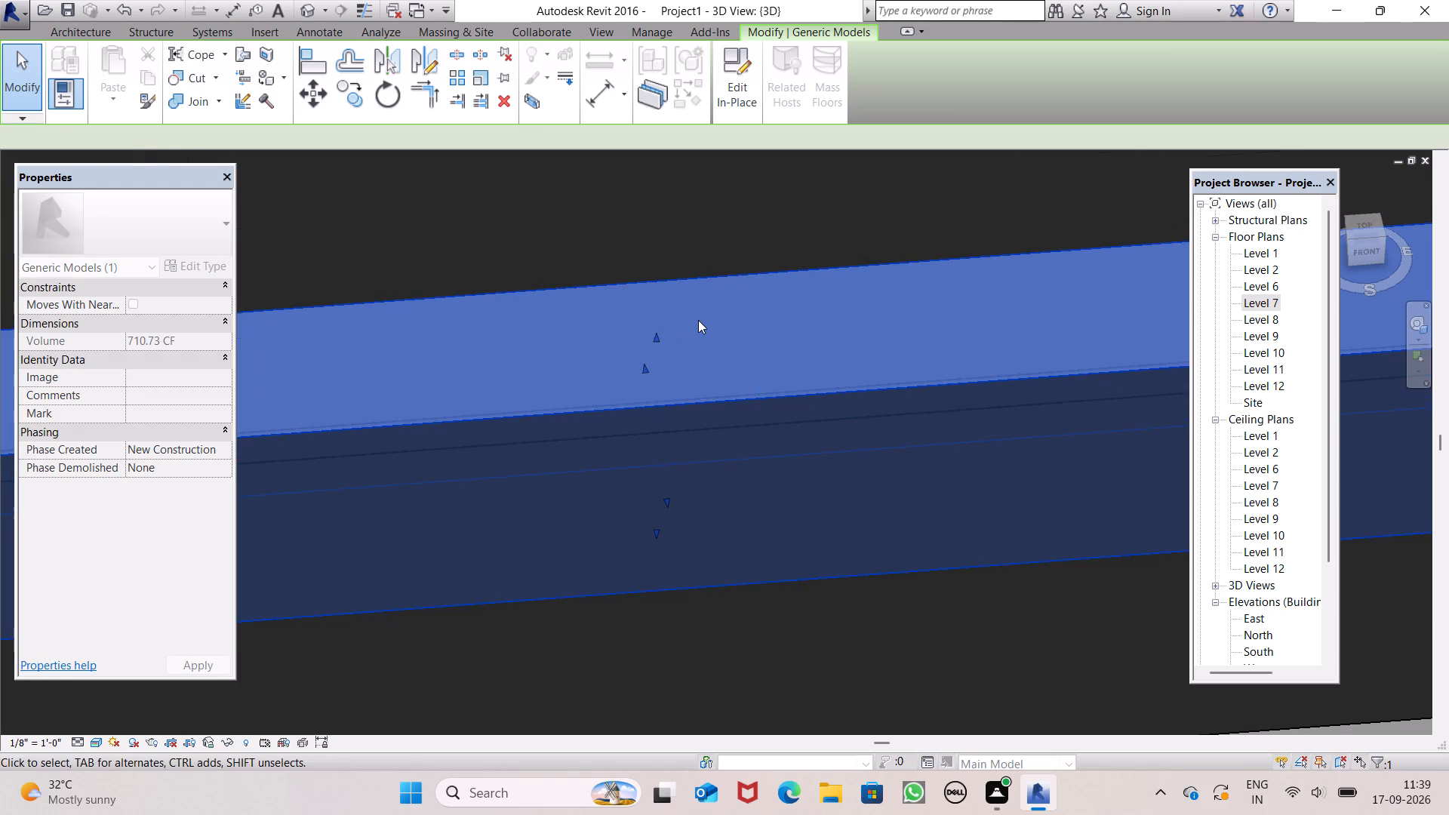
scroll(698, 320, "down", 3)
scroll(798, 322, "down", 5)
Lower the upper band's top face a little more, giving a volume of about 604 CF, and clear the selection.
middle_click_drag(841, 345, 849, 251)
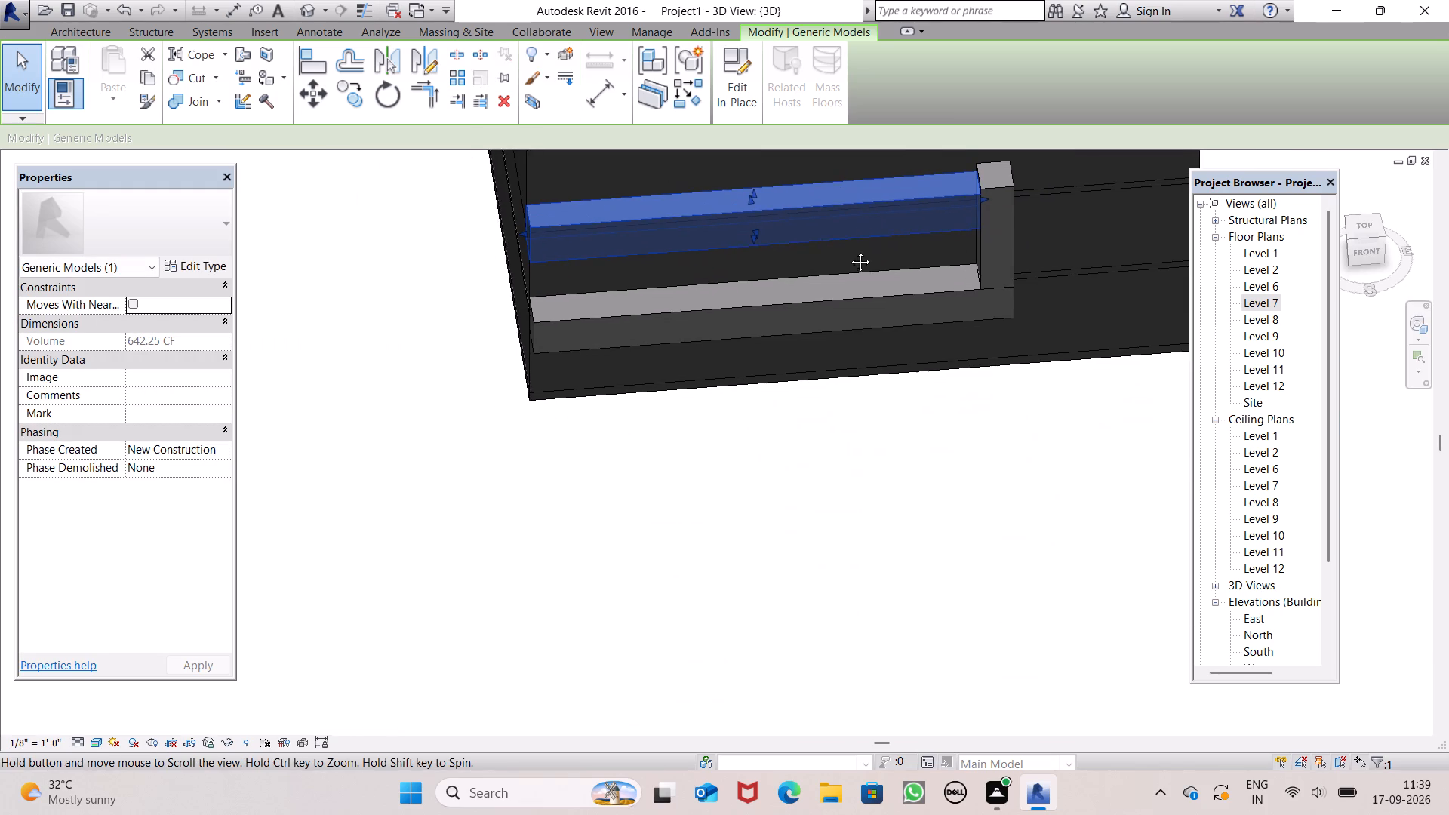
middle_click_drag(849, 251, 852, 17)
scroll(764, 211, "up", 5, "shift")
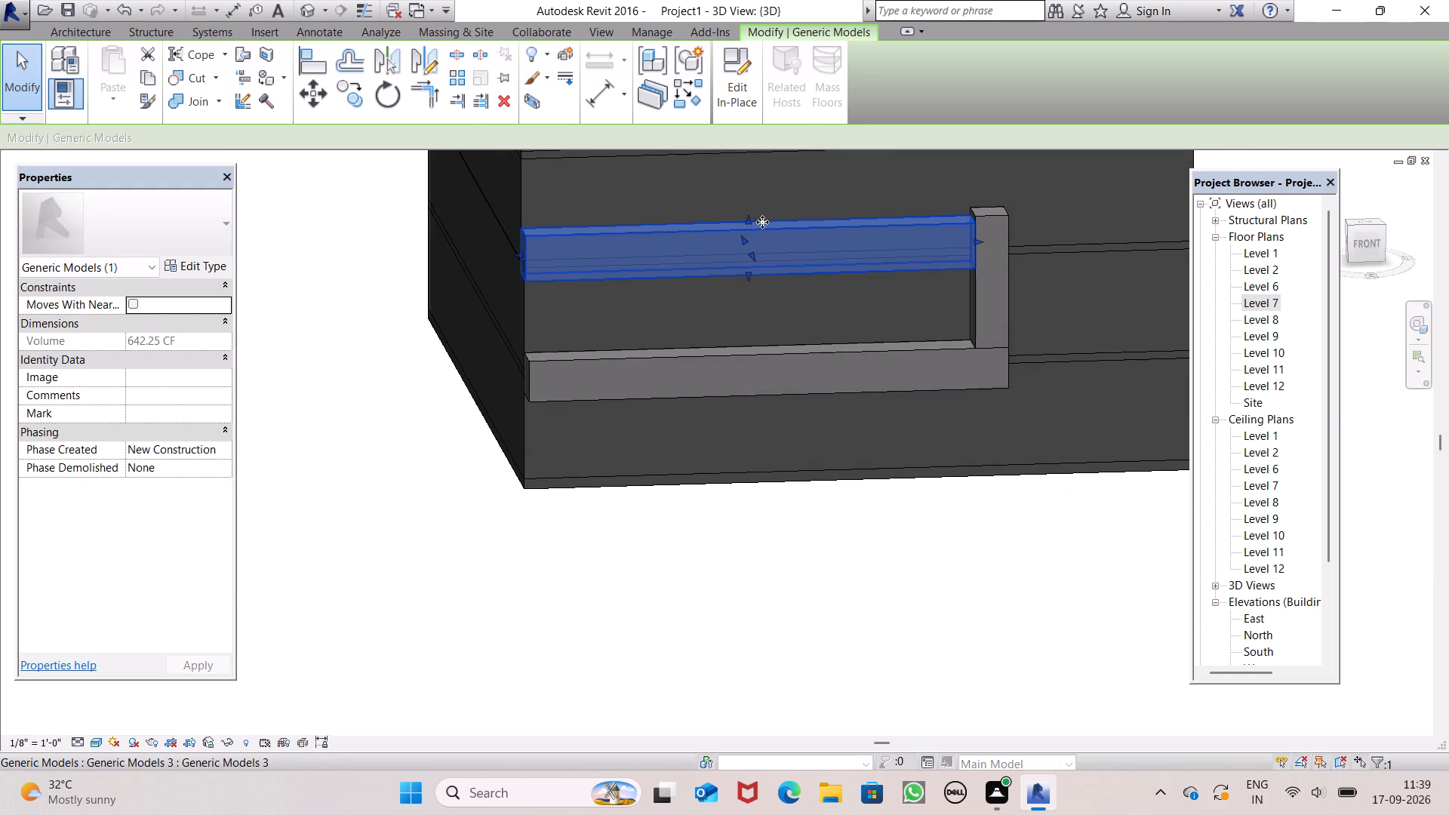
scroll(762, 222, "up", 1, "shift")
scroll(803, 251, "up", 6)
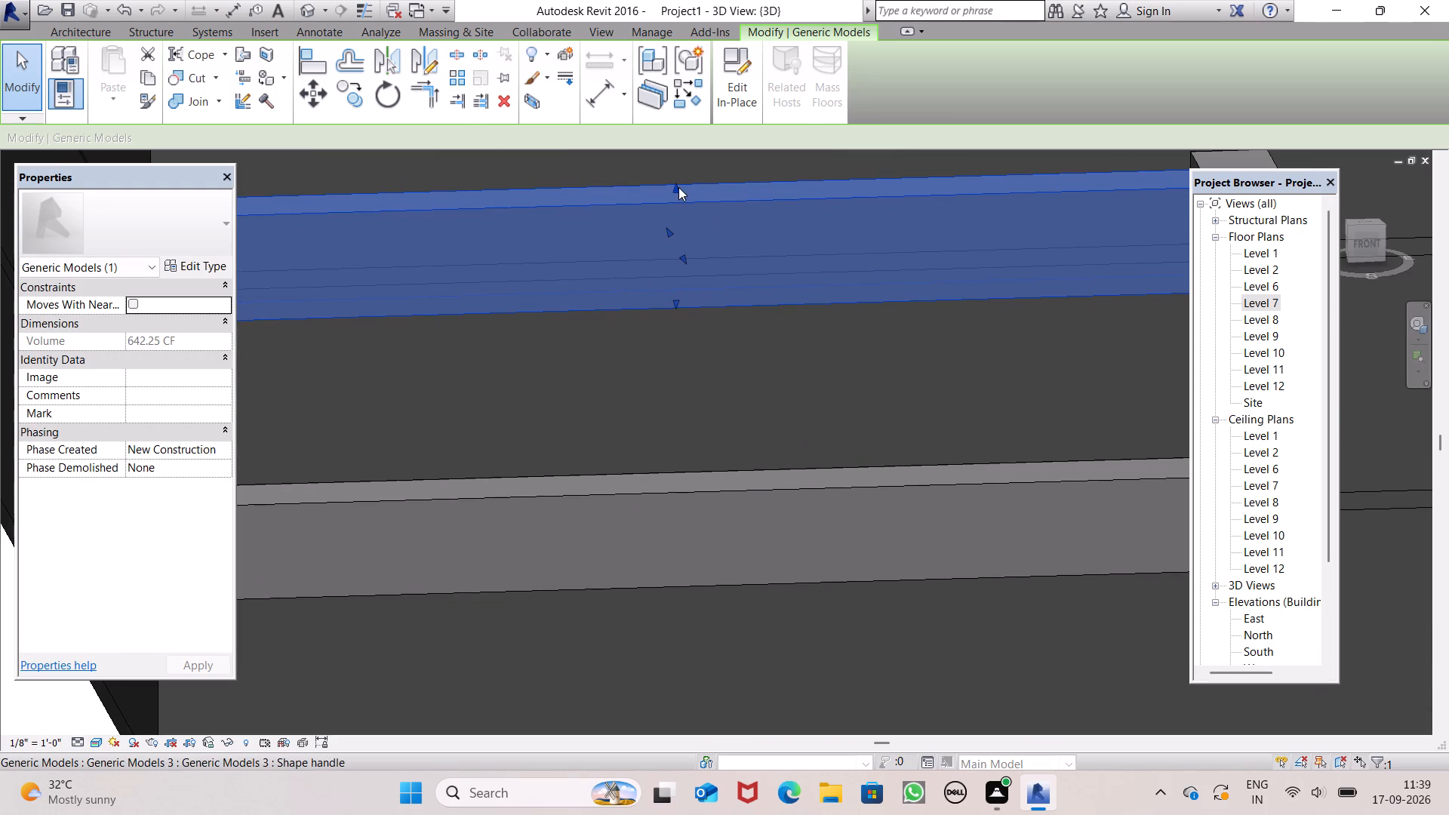
left_click_drag(675, 179, 672, 200)
scroll(678, 189, "up", 1)
scroll(678, 189, "down", 7)
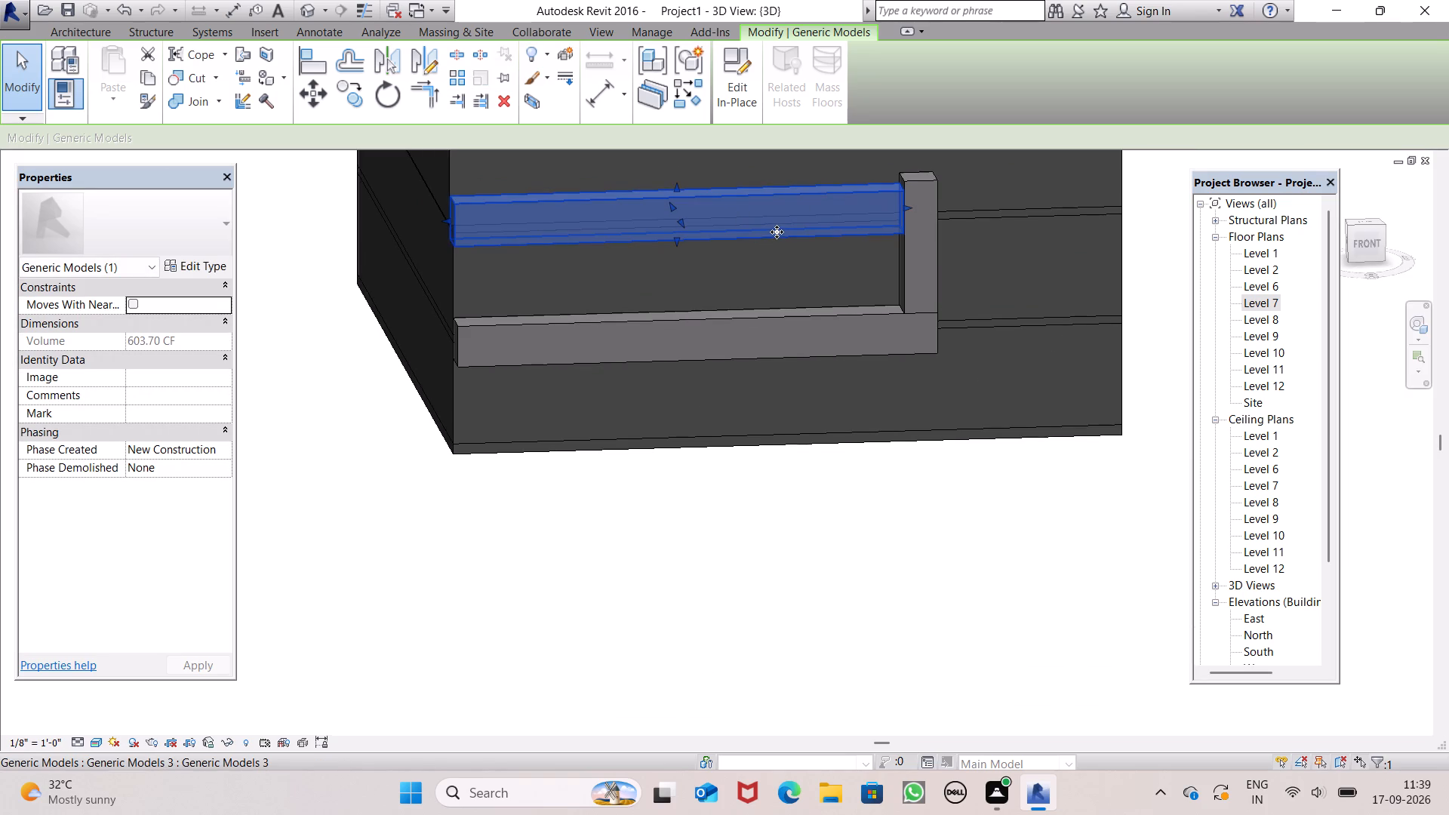
left_click_drag(374, 472, 388, 451)
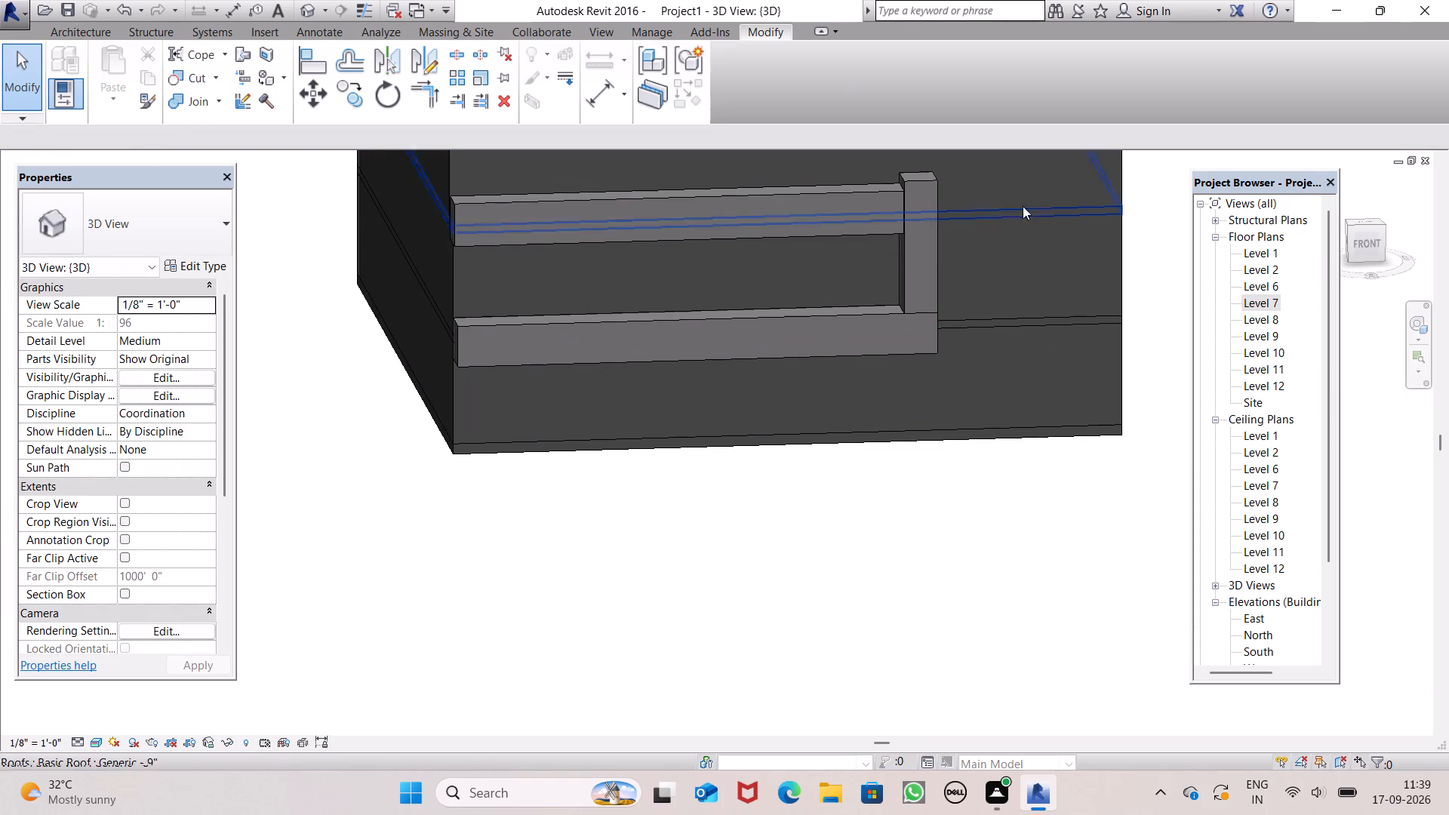
Lower the vertical extrusion's top face flush with the upper band's top, giving a volume of about 142 CF.
scroll(923, 174, "up", 5)
left_click(921, 182)
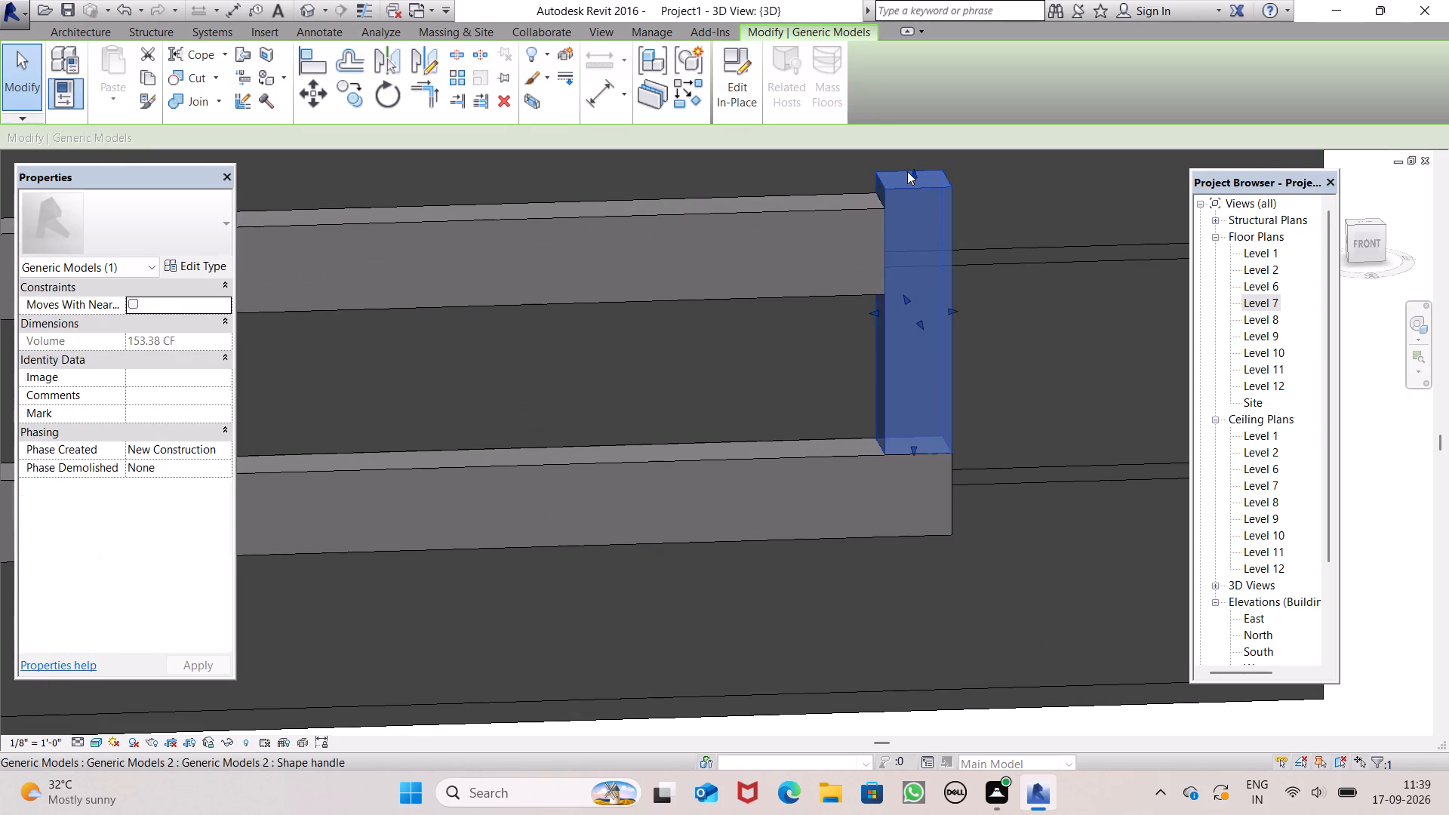
scroll(907, 171, "up", 6)
left_click_drag(921, 182, 921, 223)
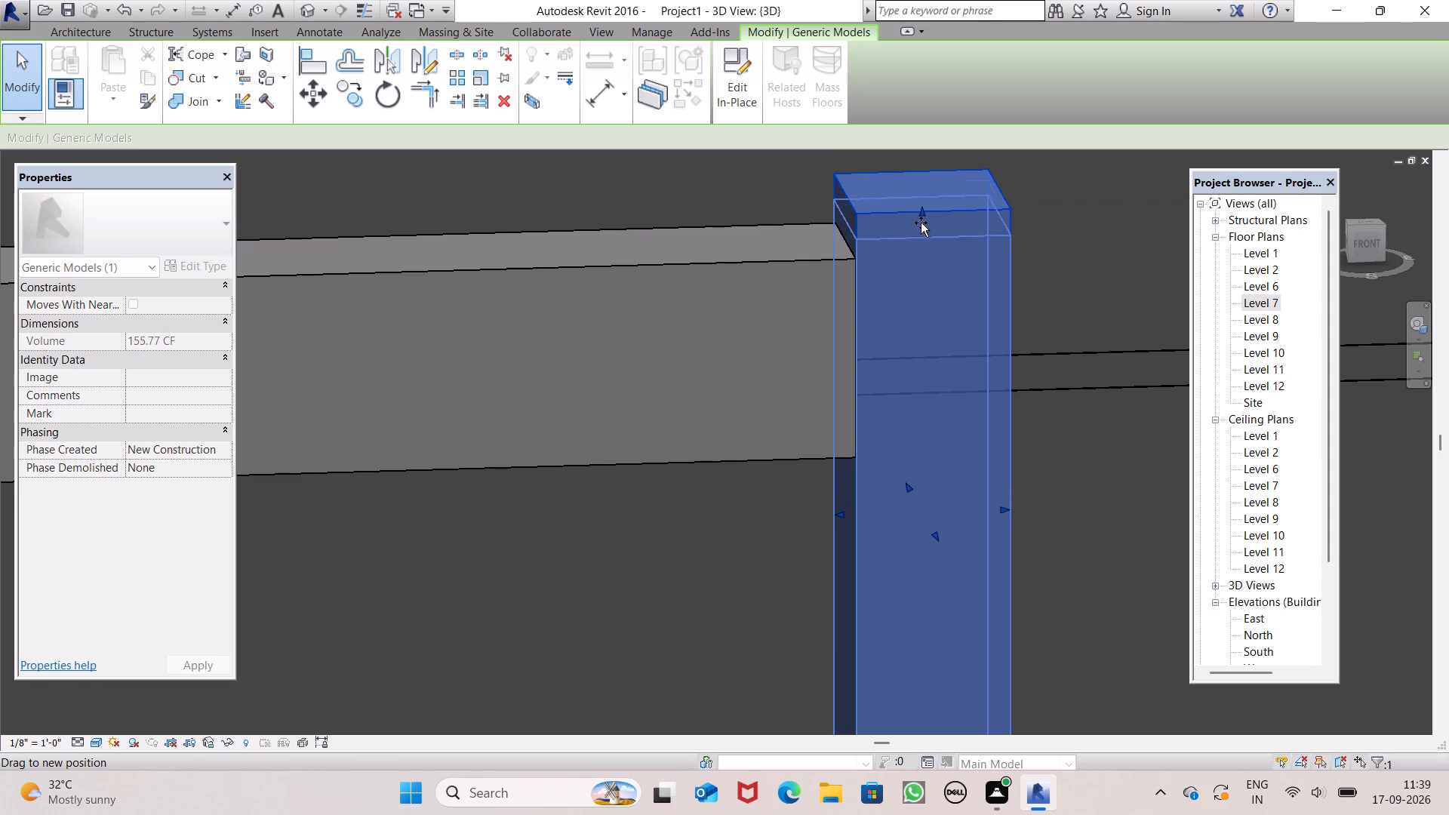
left_click_drag(921, 223, 912, 237)
scroll(912, 226, "down", 5)
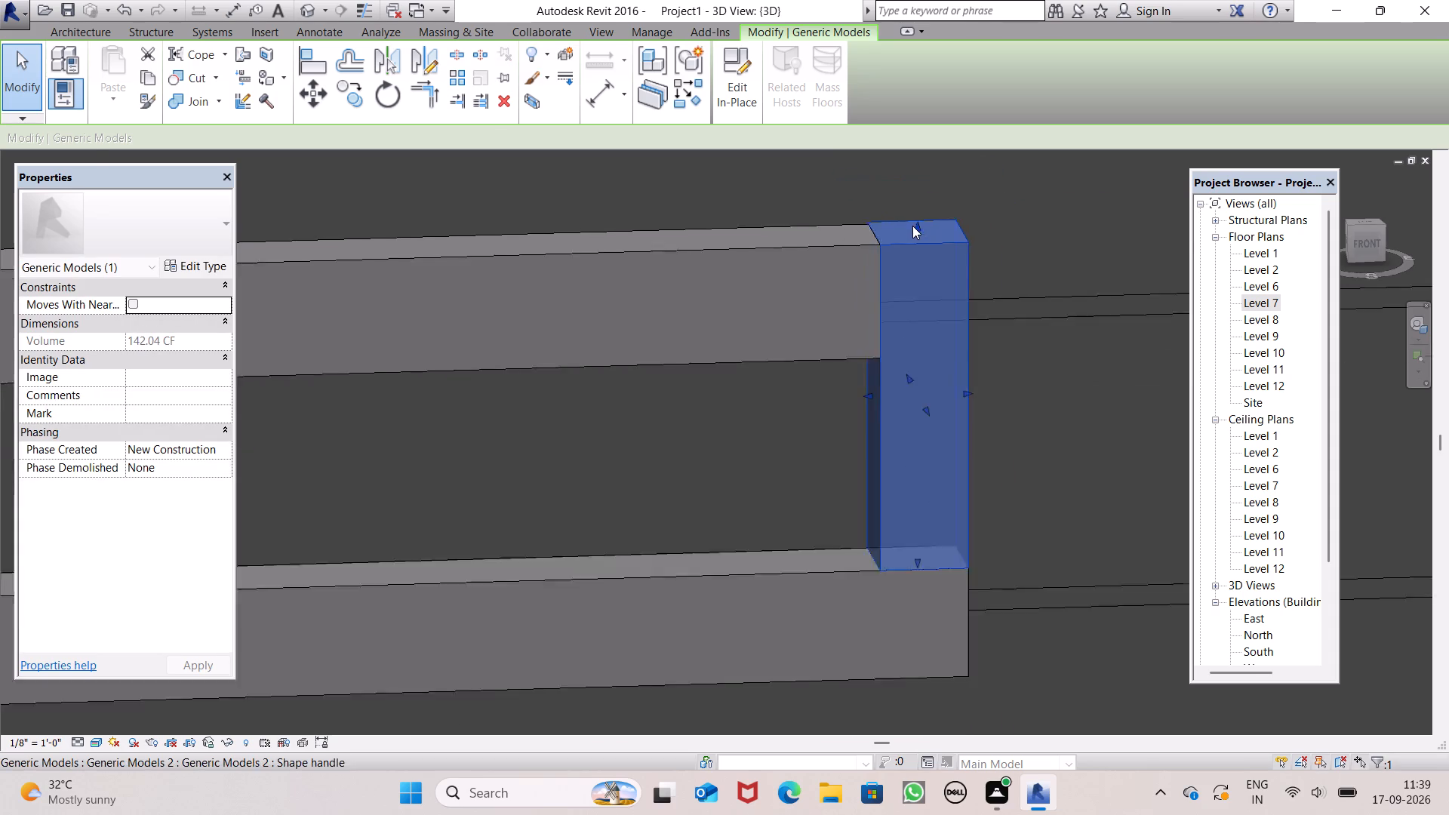
scroll(912, 226, "down", 2)
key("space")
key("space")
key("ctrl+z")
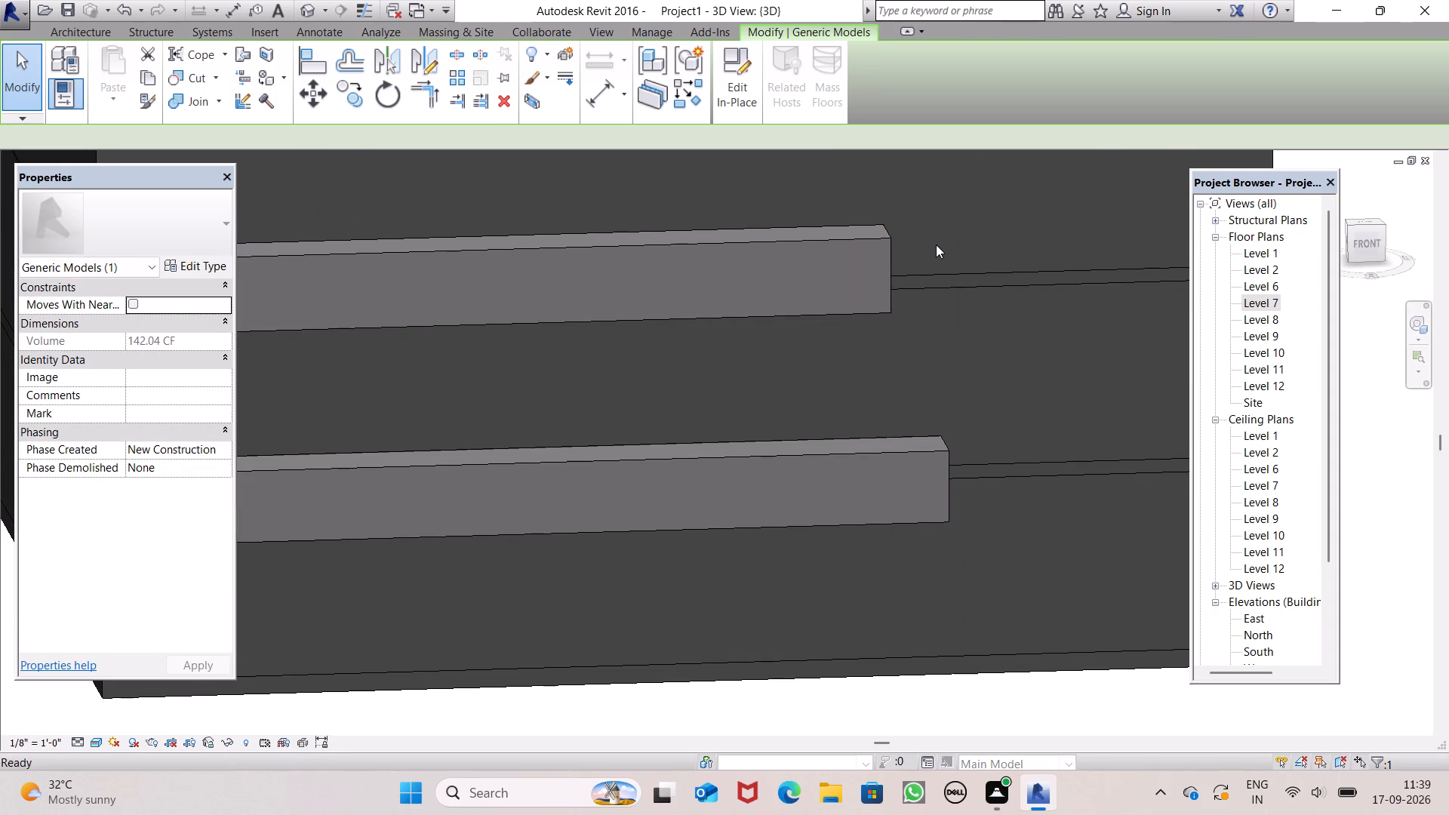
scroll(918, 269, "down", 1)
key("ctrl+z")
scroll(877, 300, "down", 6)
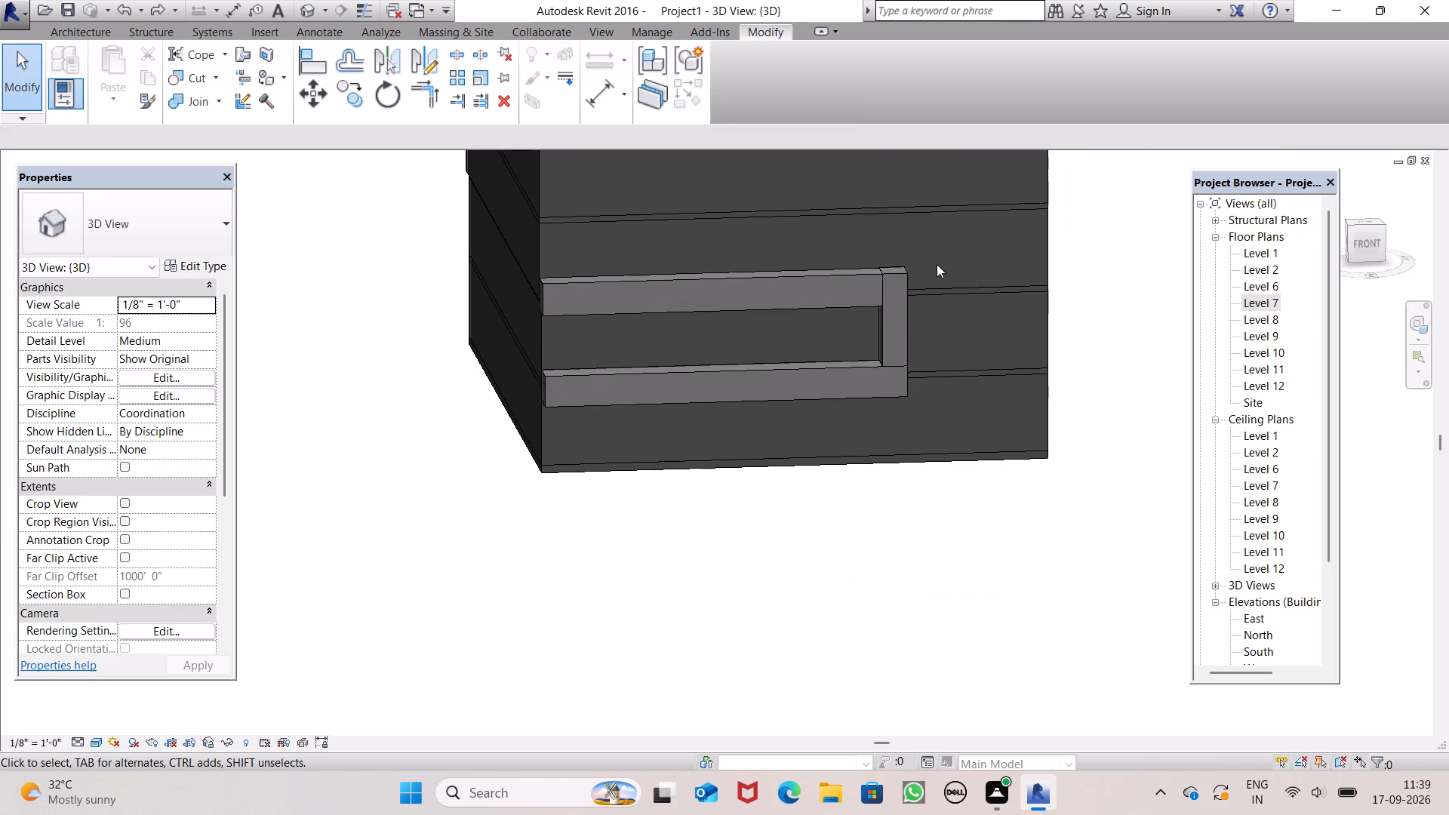
Start a new in-place component in the Level 8 floor plan, using the Generic Models category and the suggested name.
scroll(551, 403, "down", 3)
scroll(638, 291, "up", 3)
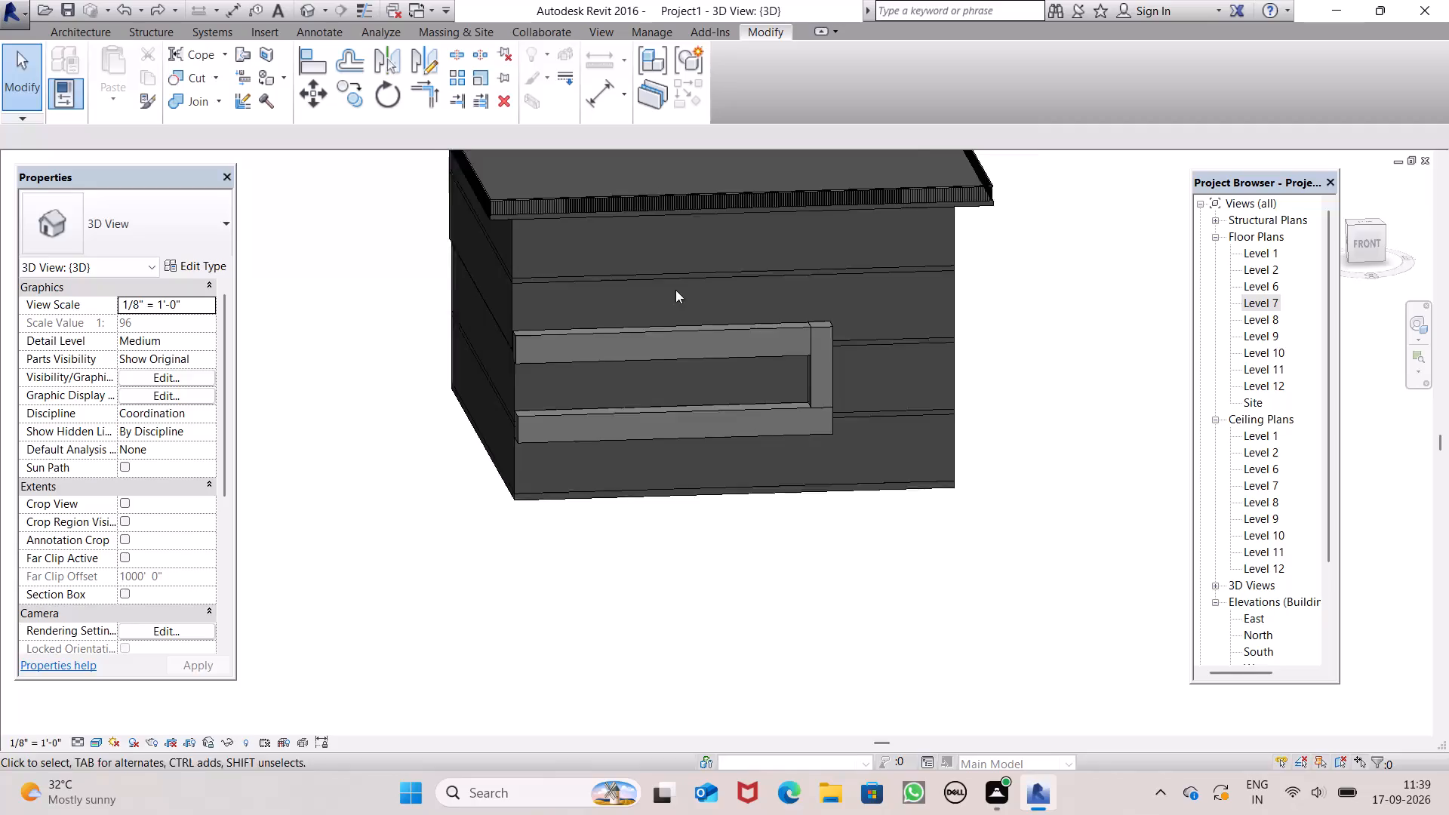
double_click(1257, 303)
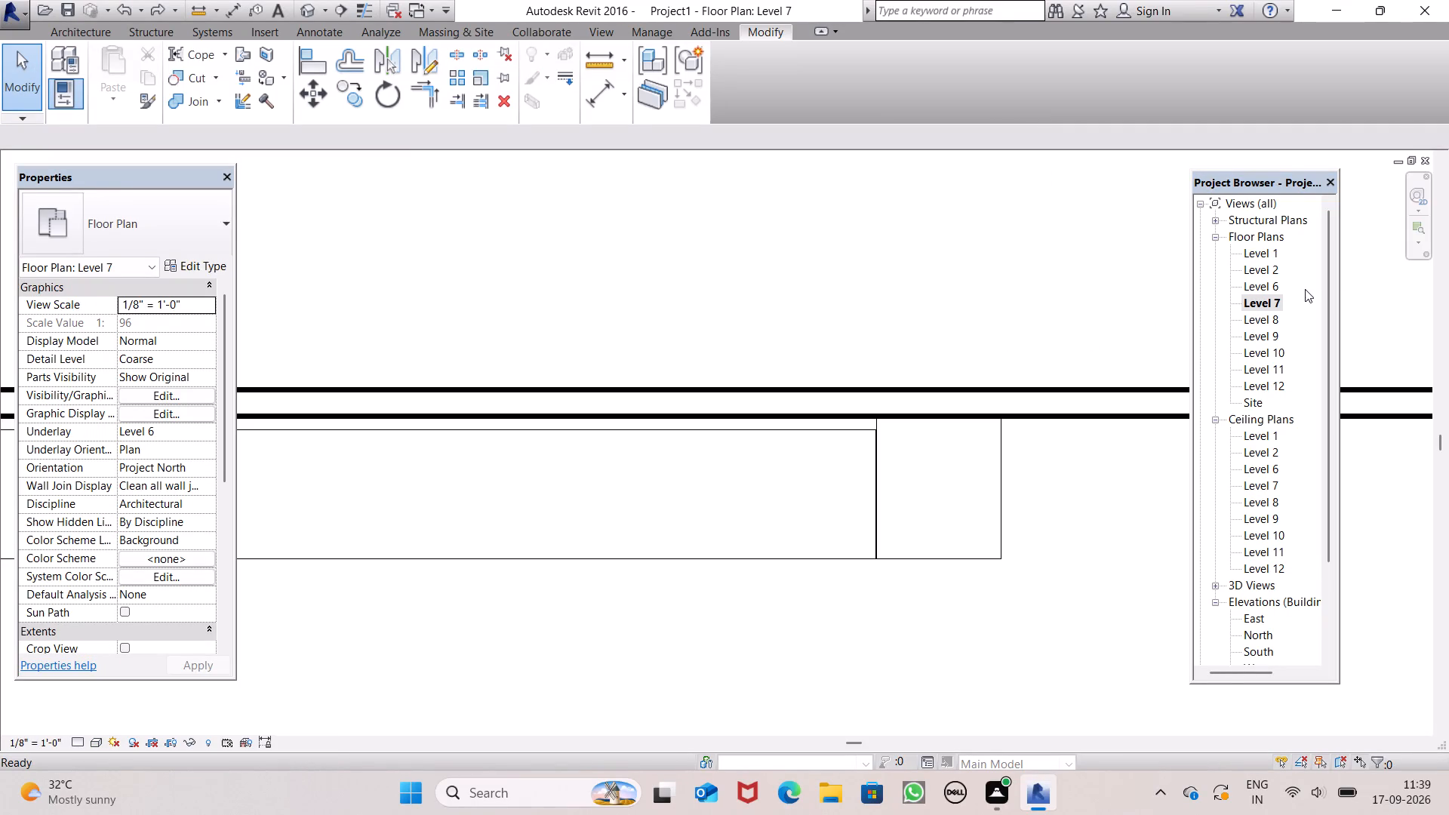
left_click(1263, 319)
left_click(1266, 319)
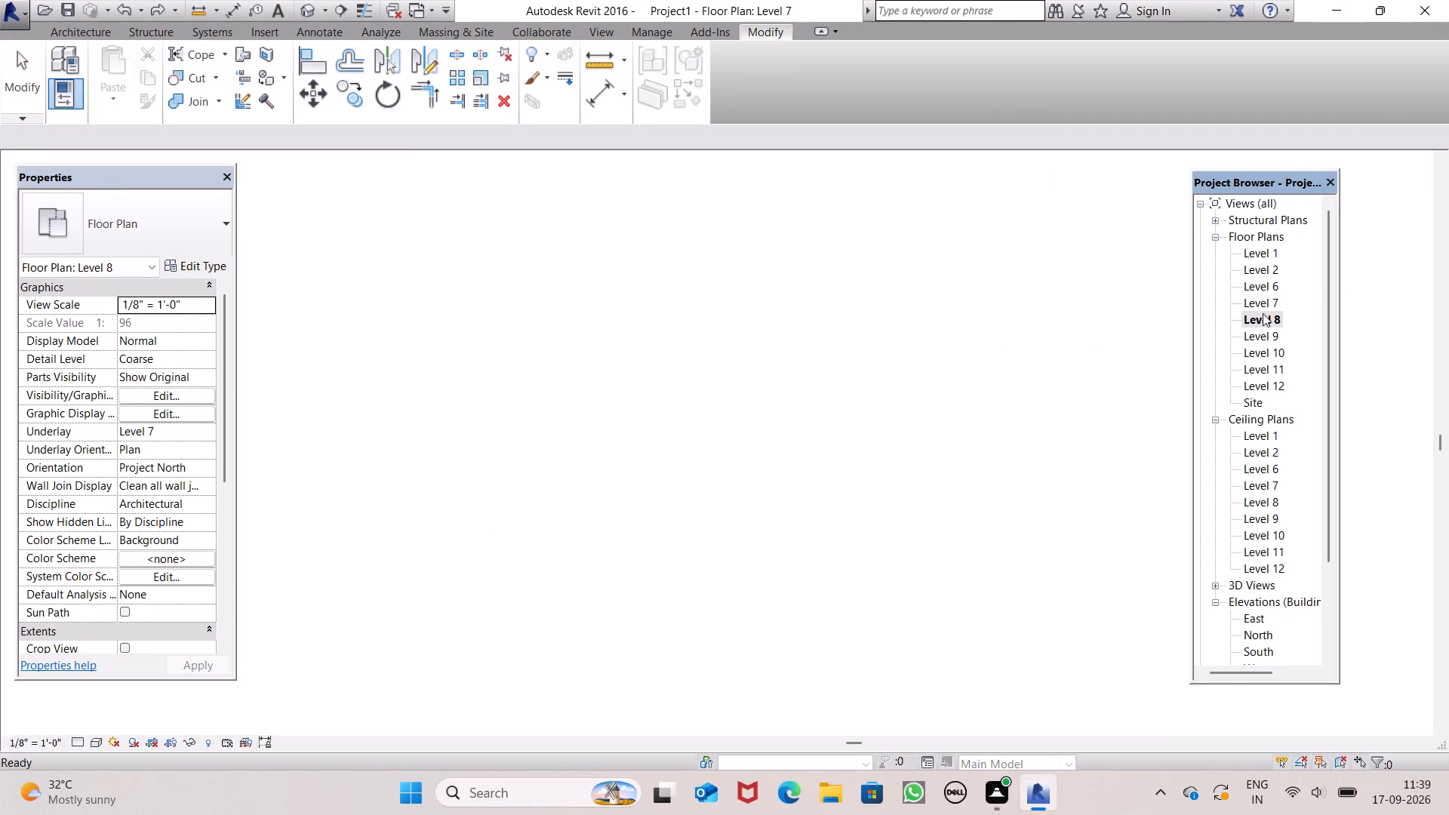
scroll(743, 475, "up", 1)
scroll(746, 472, "down", 1)
scroll(747, 472, "up", 3)
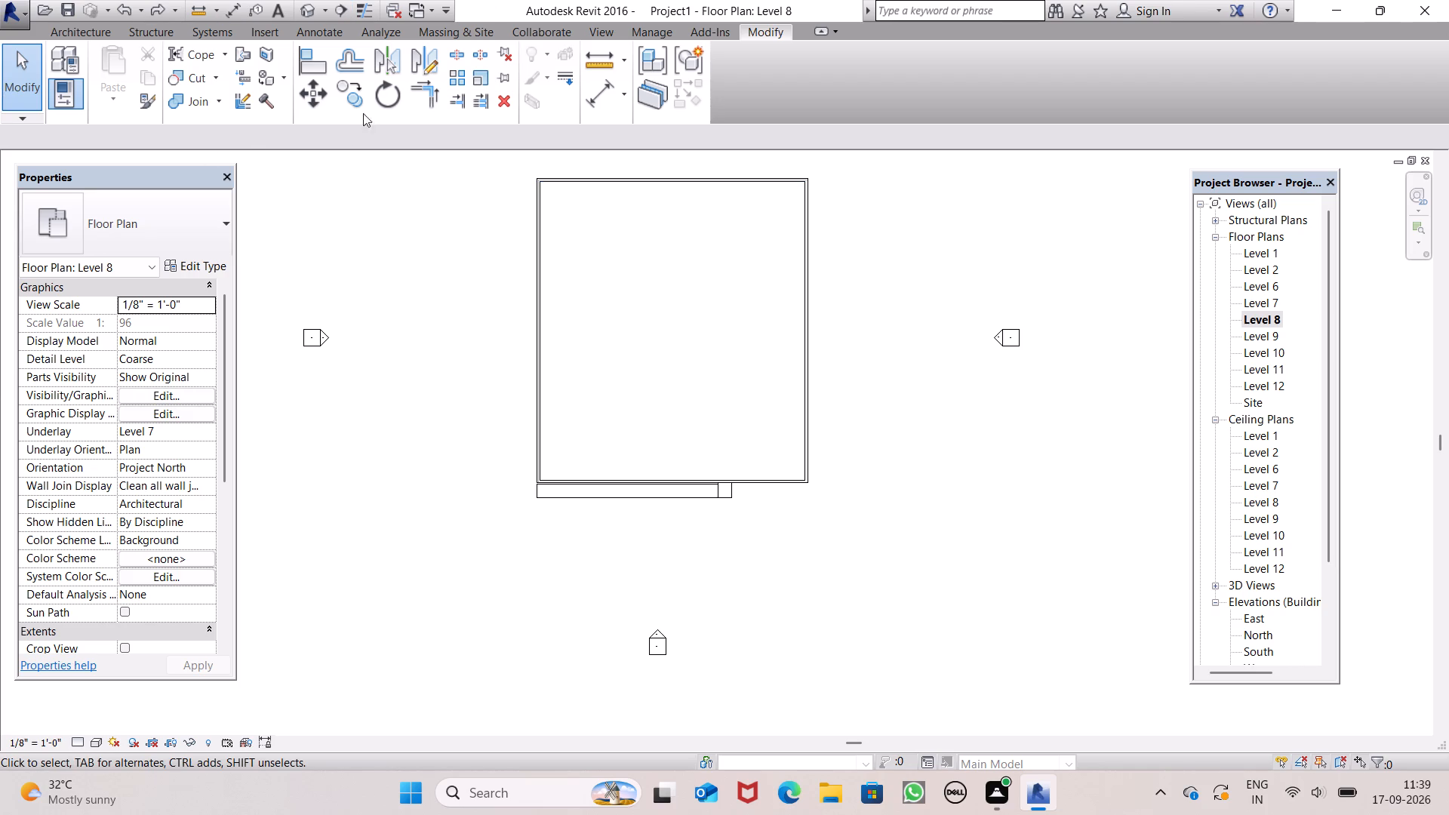
left_click(95, 28)
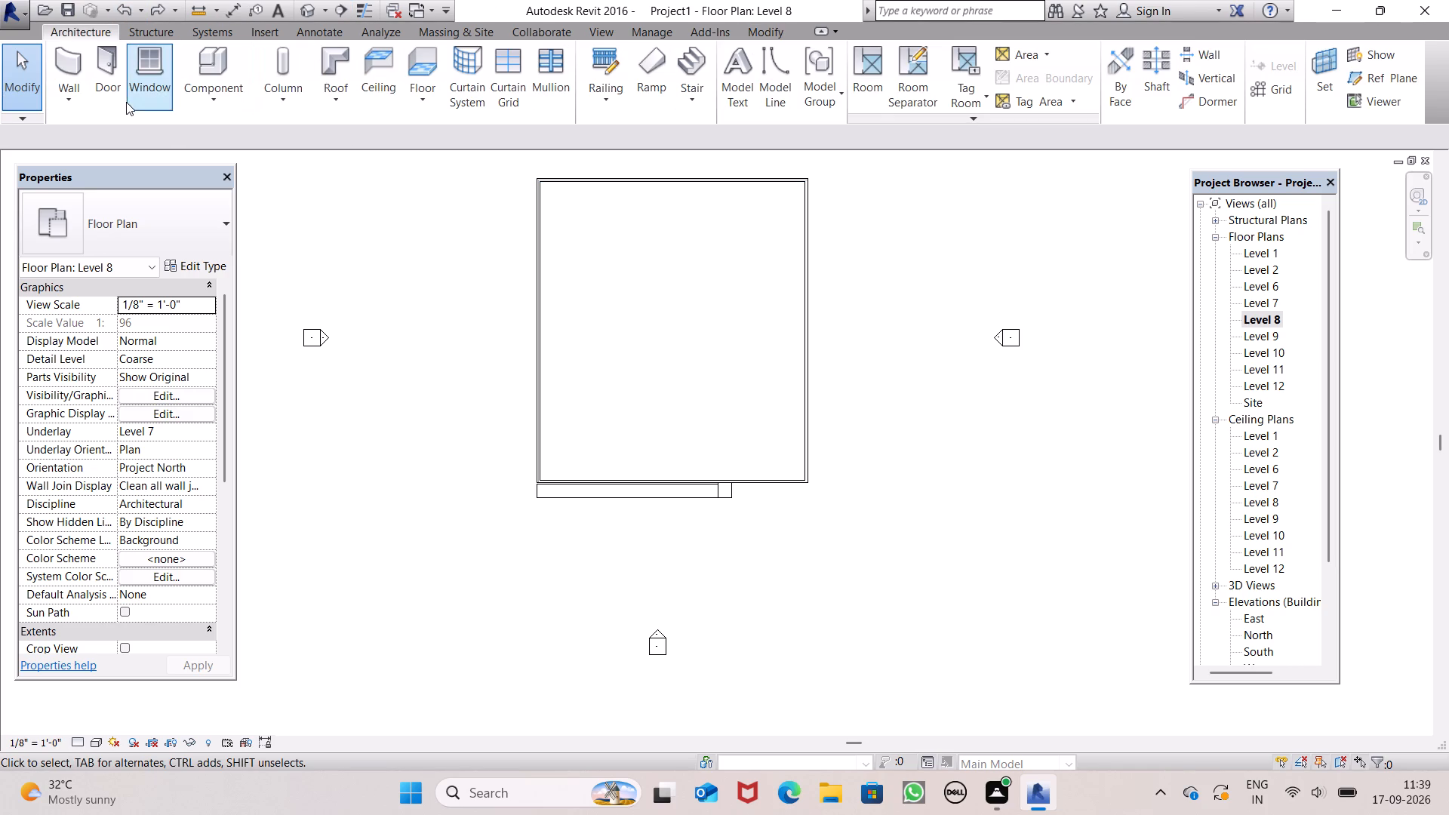
left_click(219, 97)
left_click(233, 167)
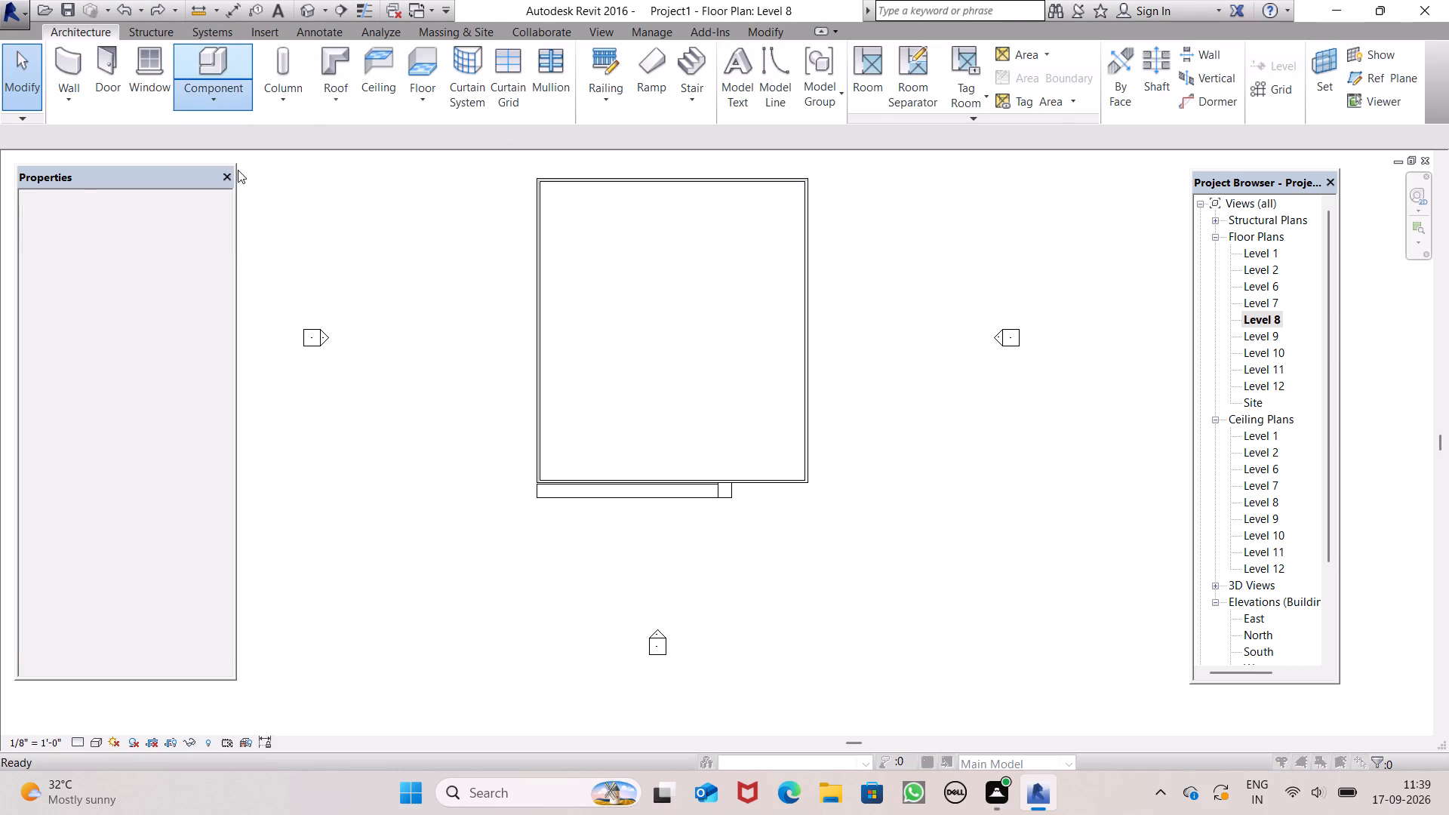
scroll(676, 344, "down", 7)
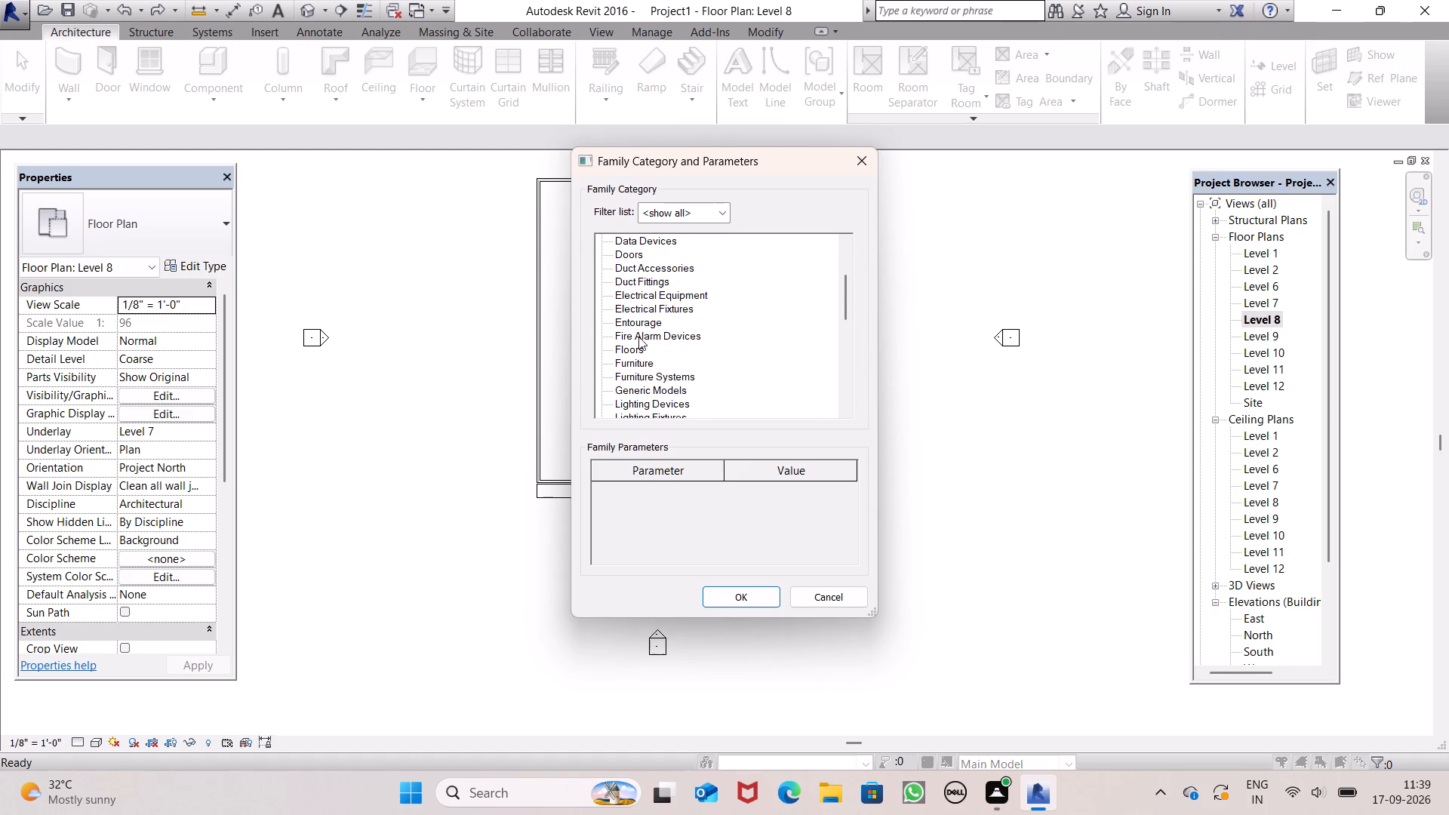
scroll(641, 344, "down", 4)
left_click(641, 337)
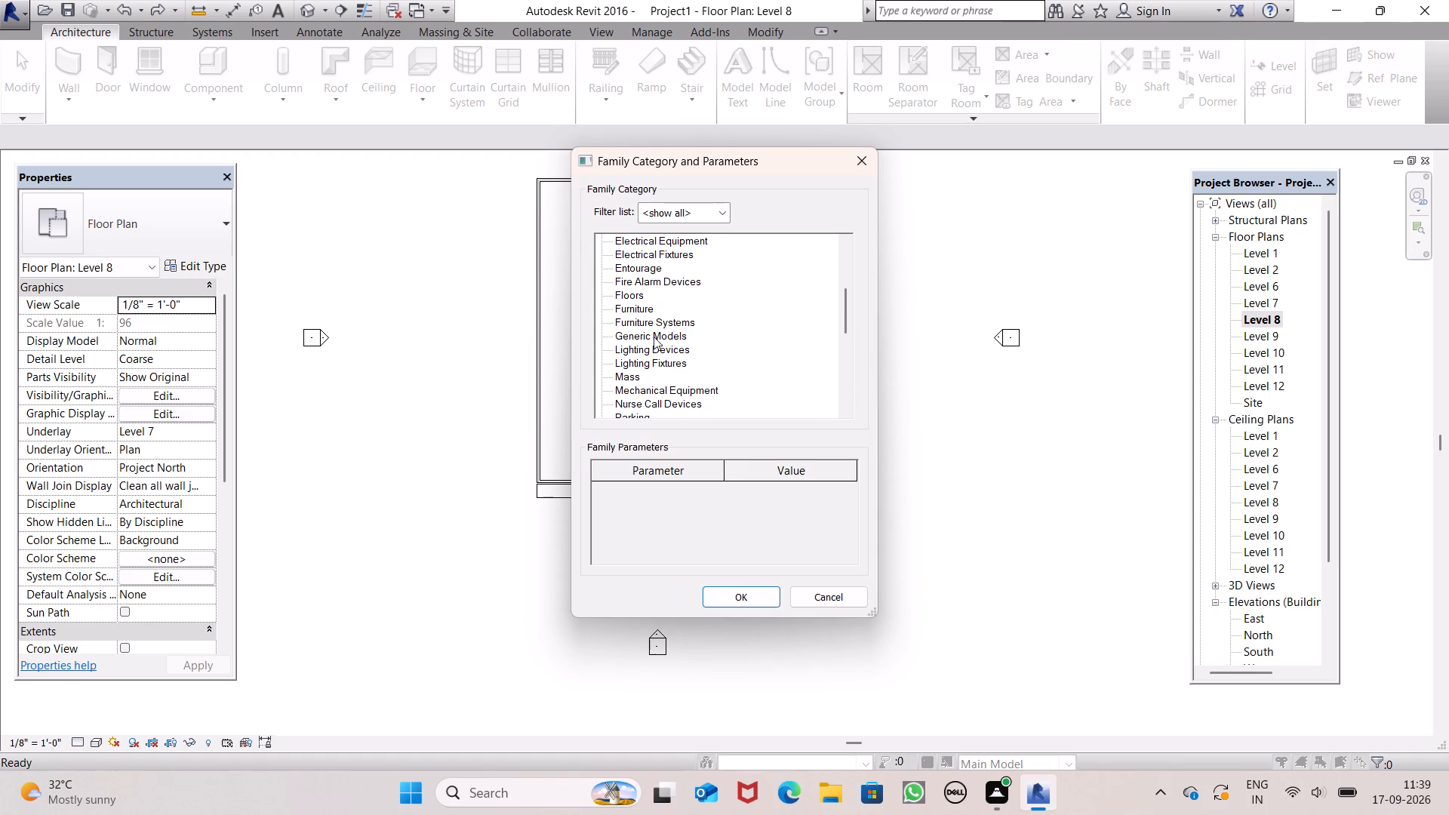
left_click(743, 598)
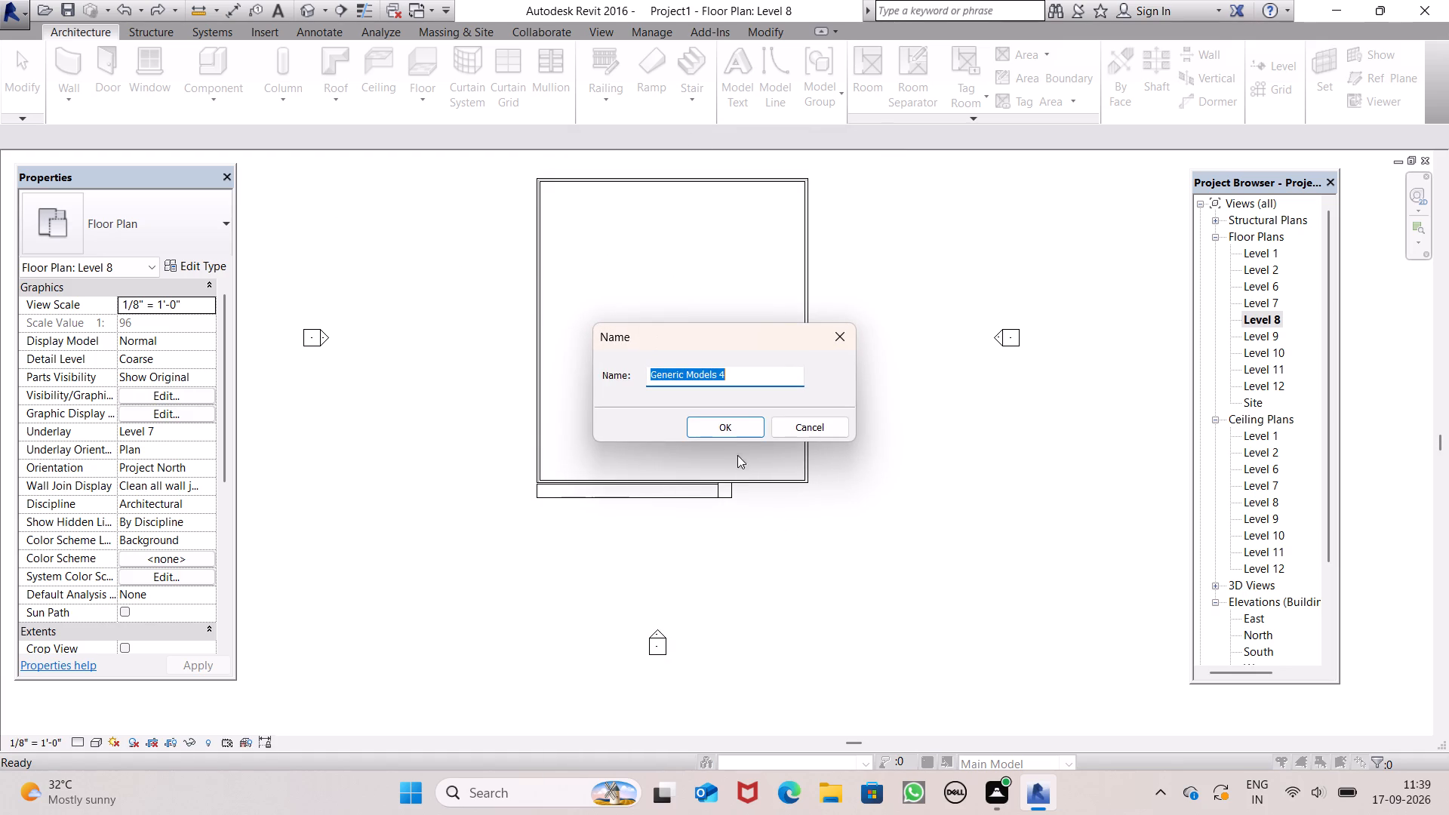
left_click(735, 426)
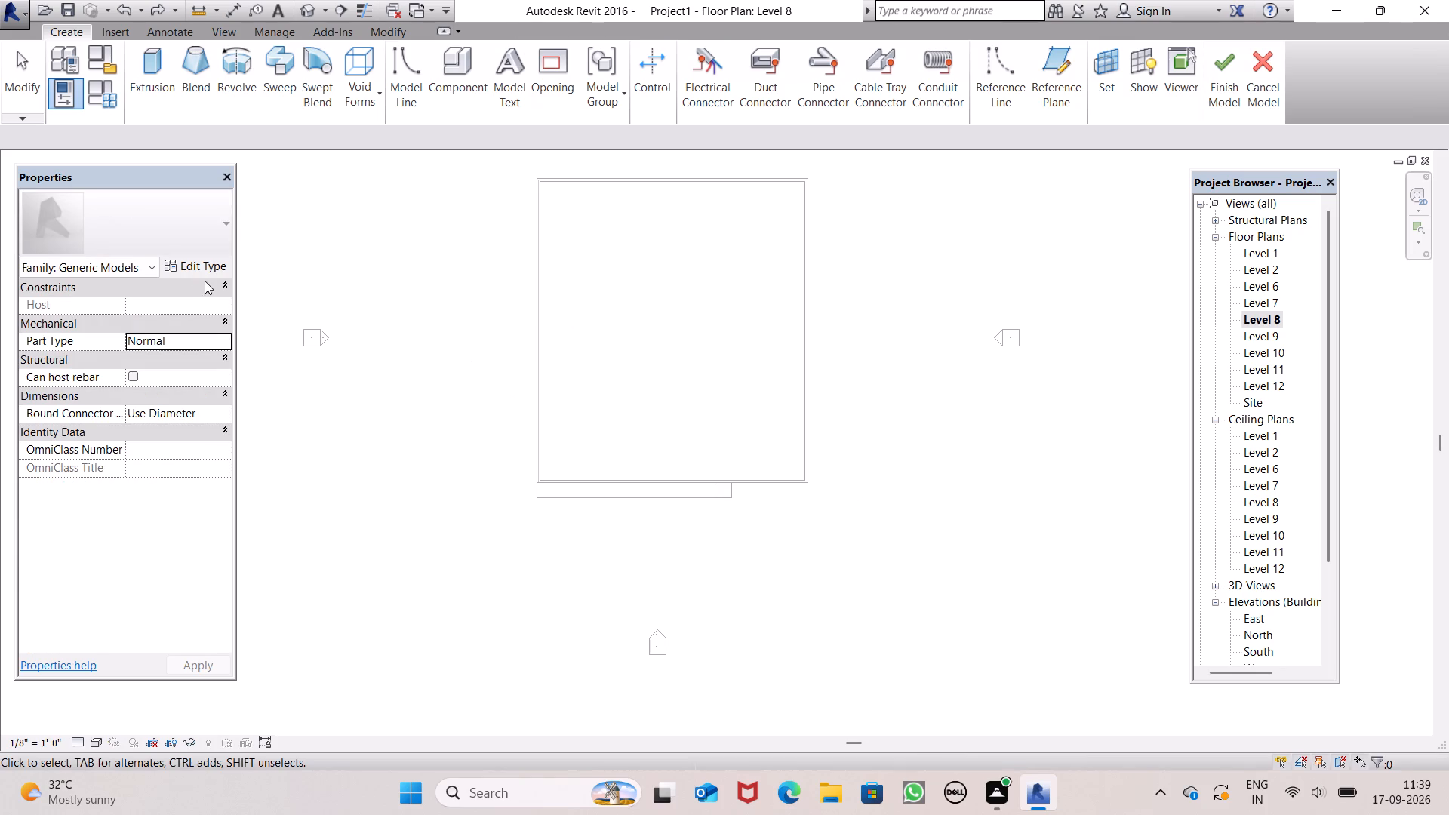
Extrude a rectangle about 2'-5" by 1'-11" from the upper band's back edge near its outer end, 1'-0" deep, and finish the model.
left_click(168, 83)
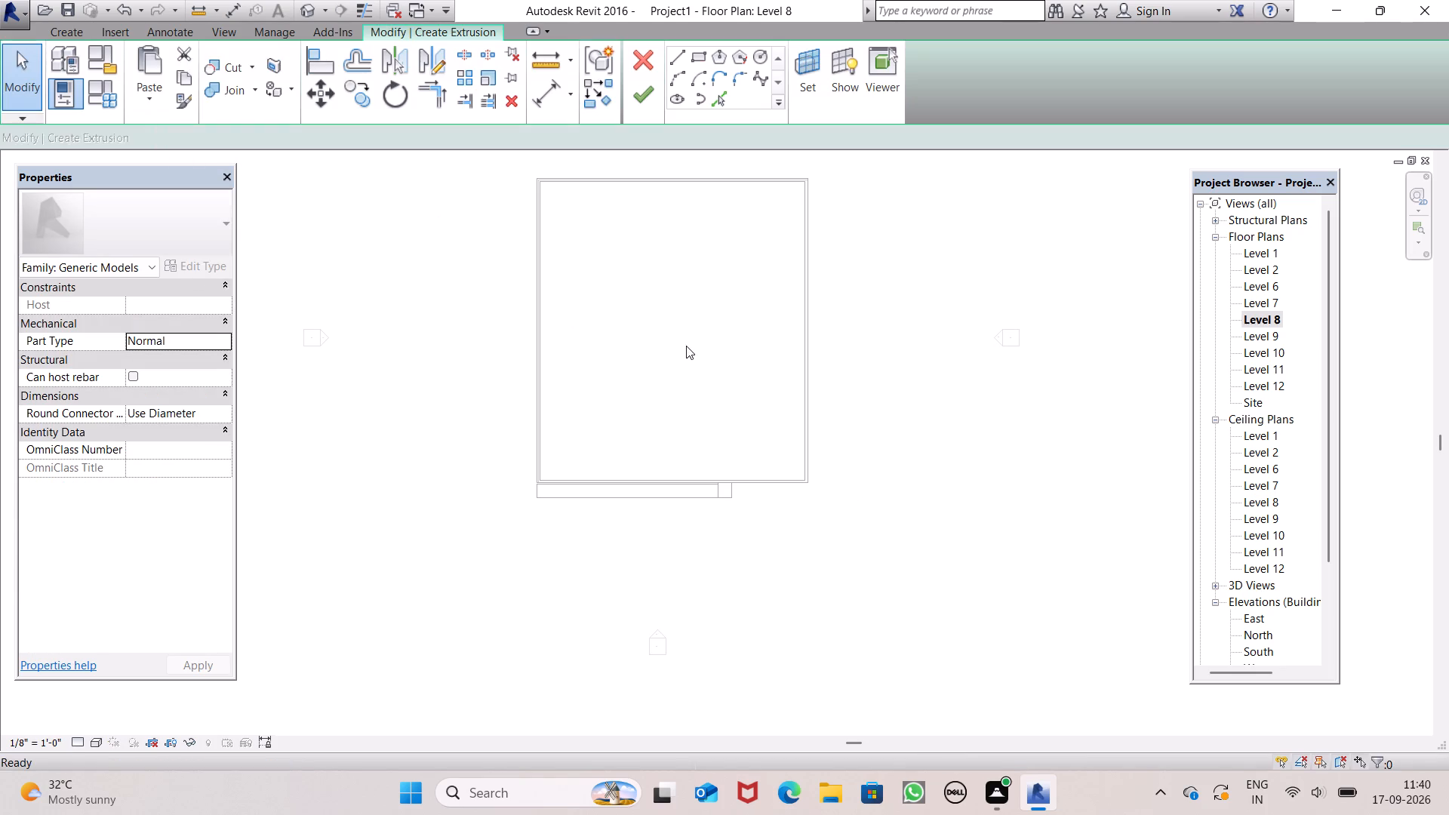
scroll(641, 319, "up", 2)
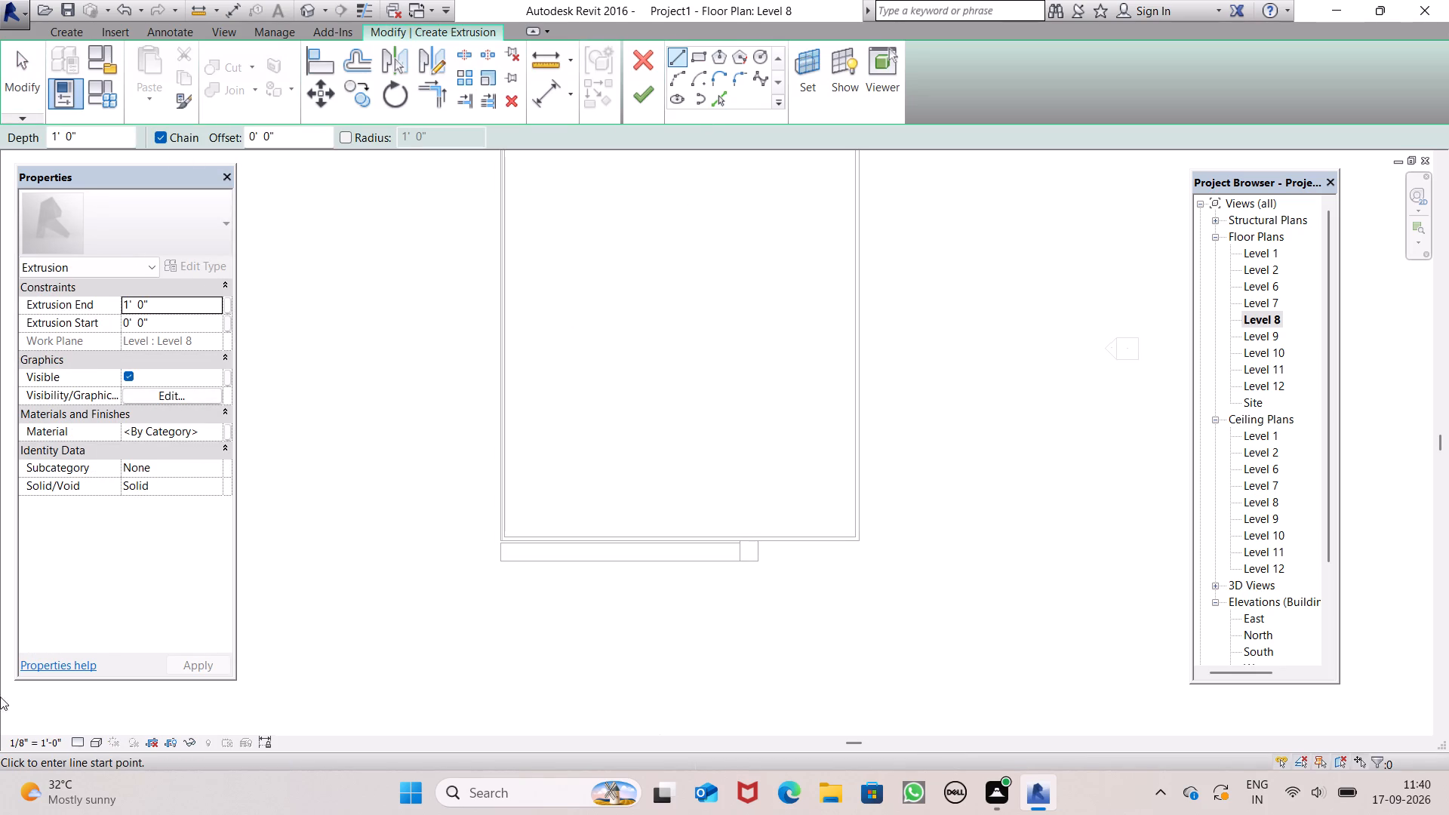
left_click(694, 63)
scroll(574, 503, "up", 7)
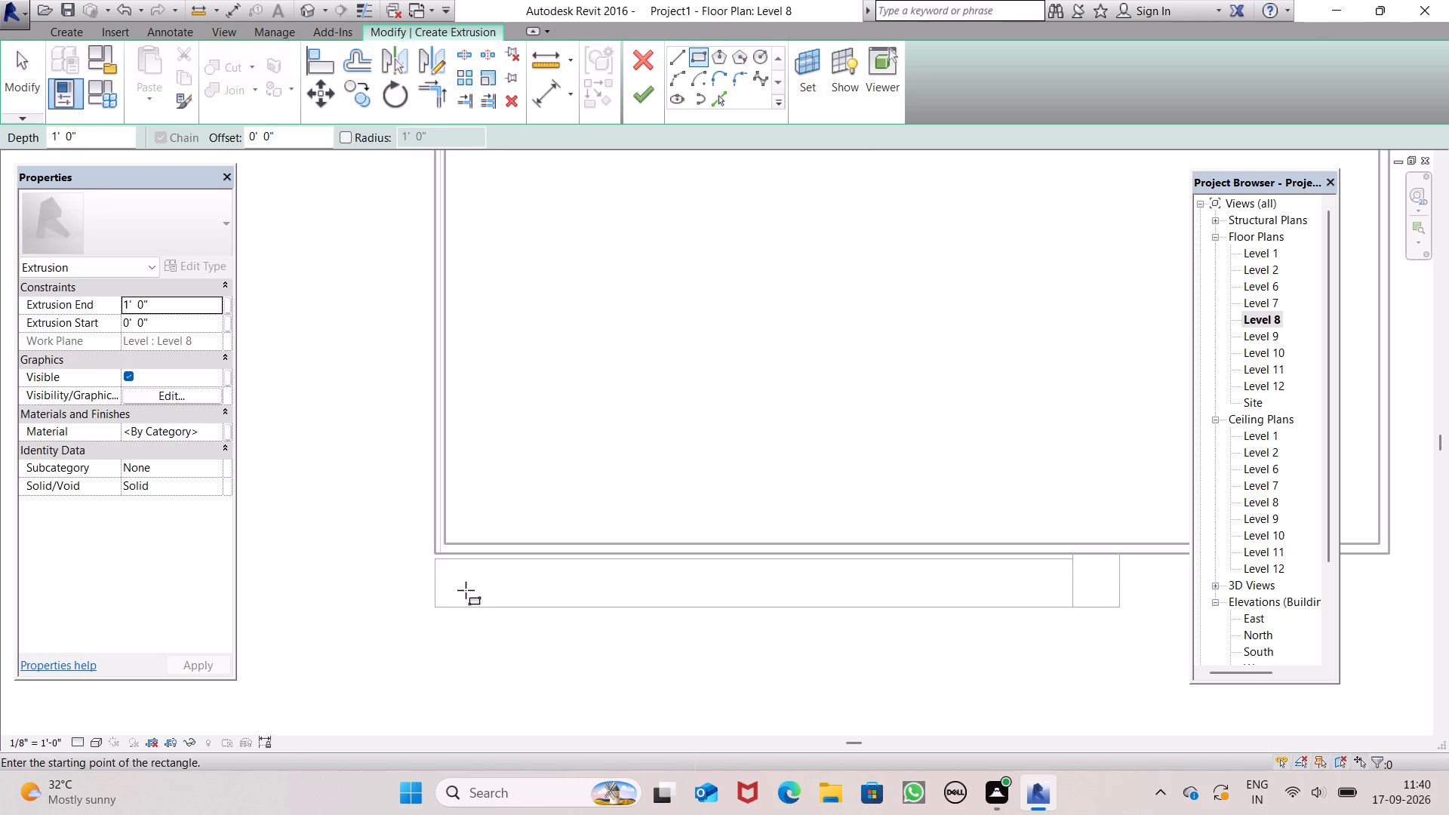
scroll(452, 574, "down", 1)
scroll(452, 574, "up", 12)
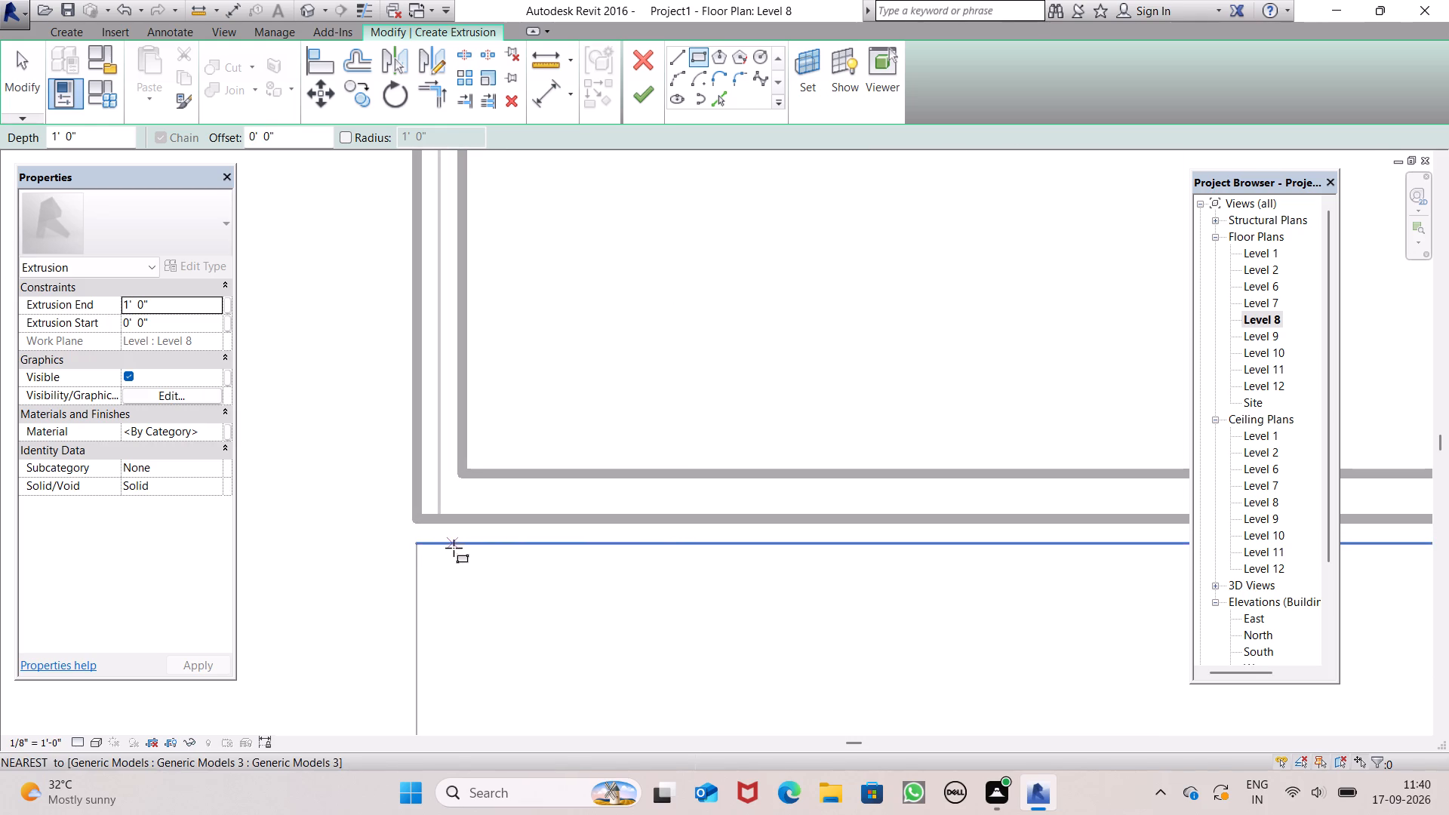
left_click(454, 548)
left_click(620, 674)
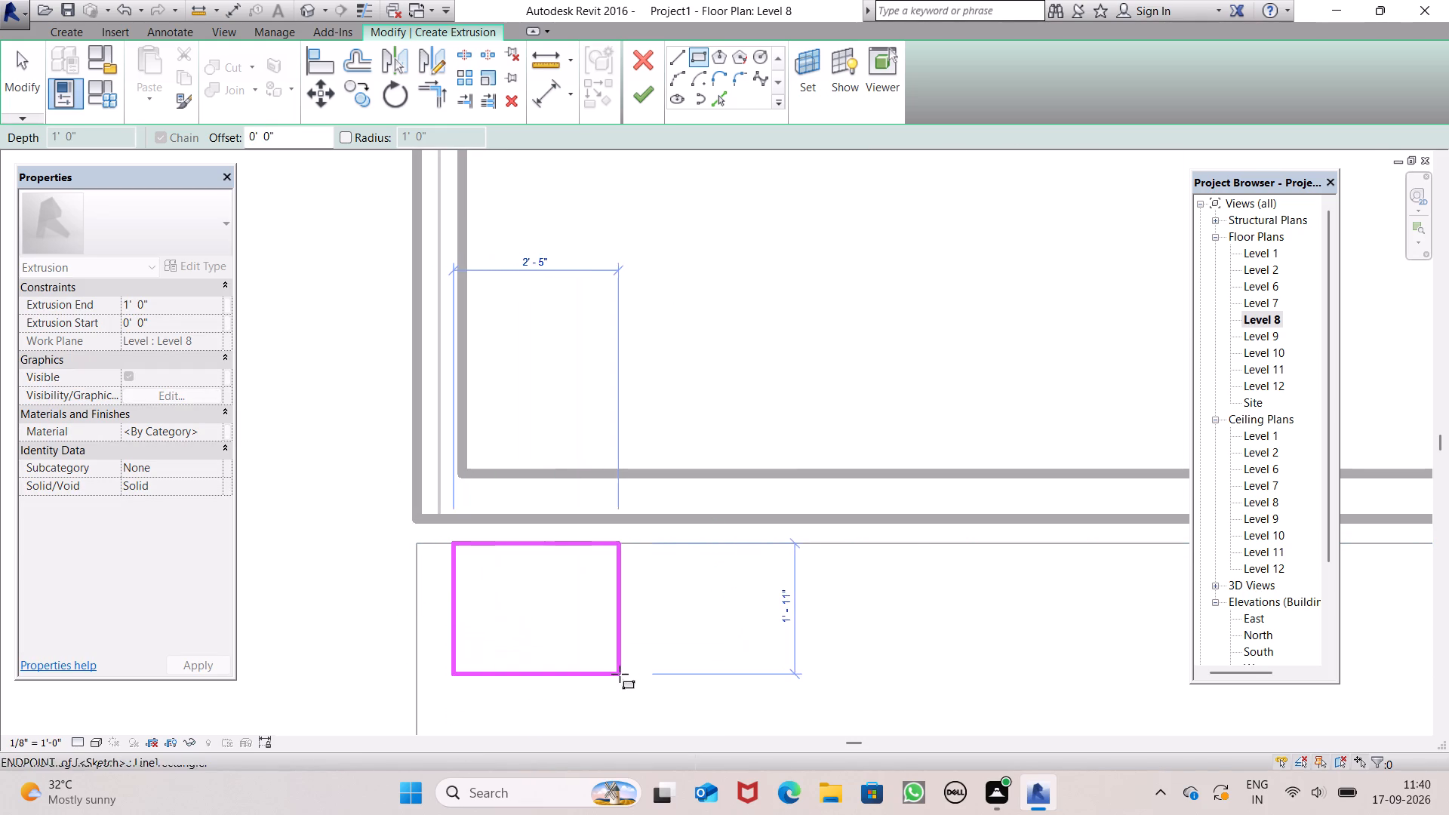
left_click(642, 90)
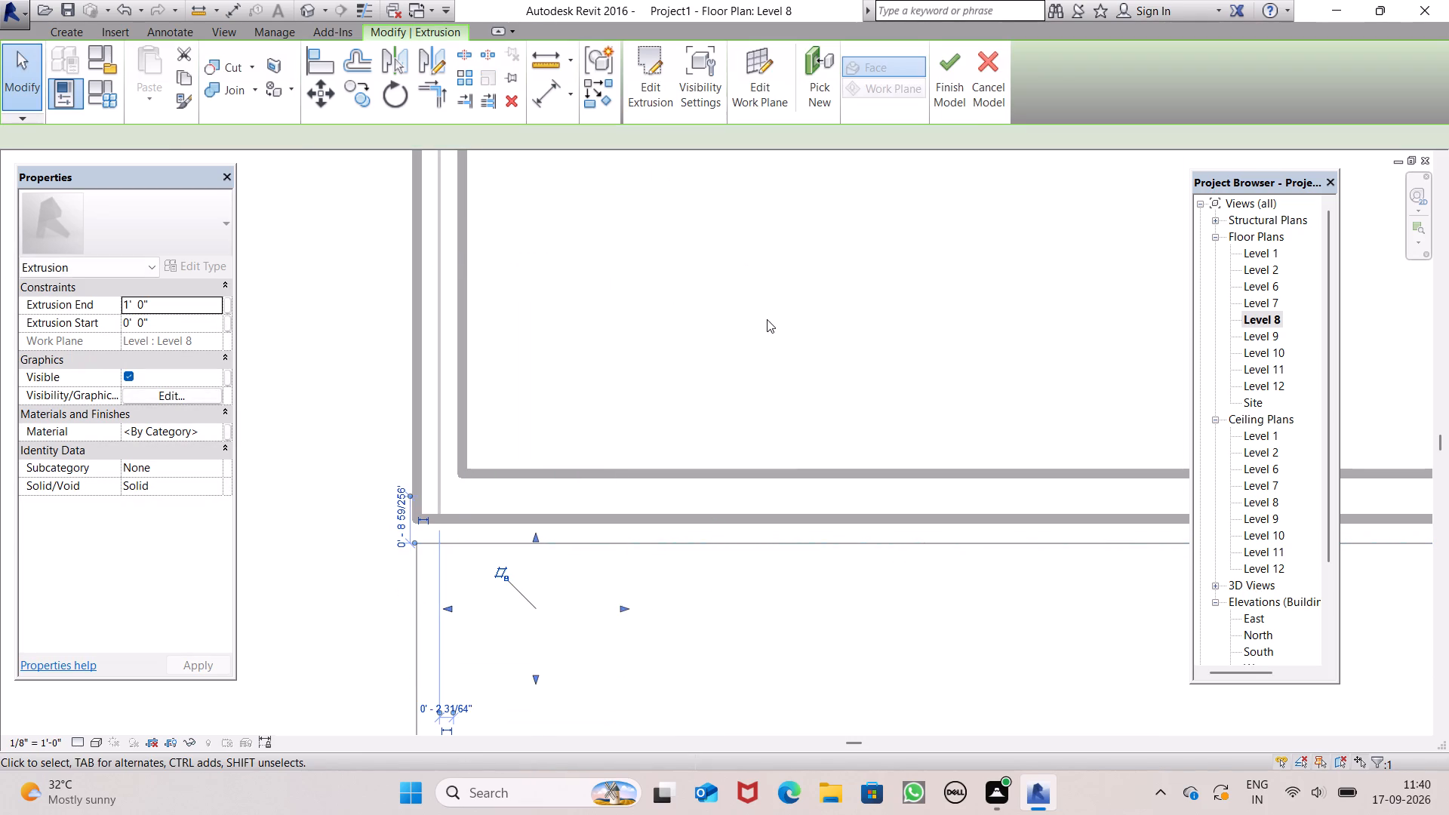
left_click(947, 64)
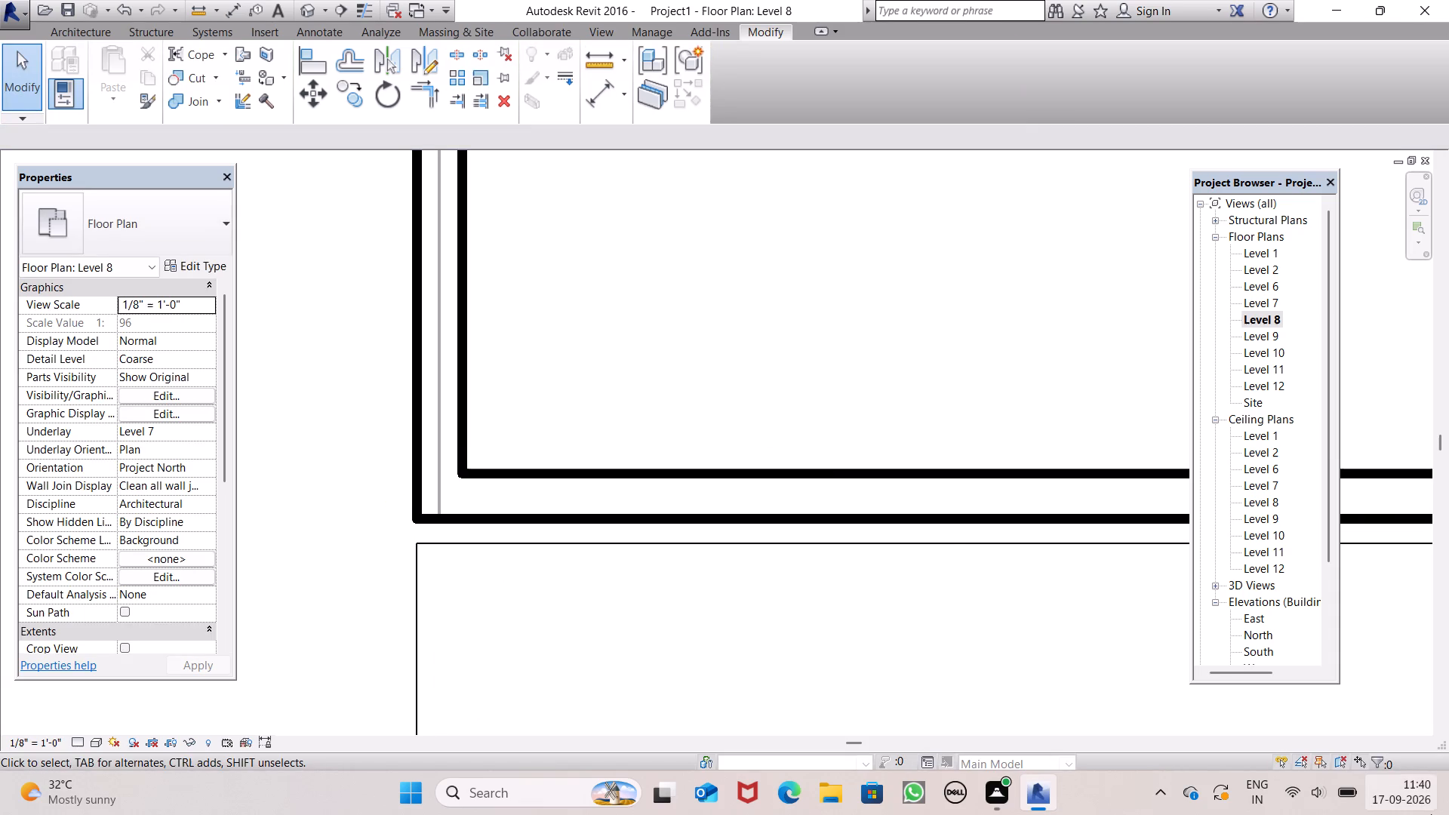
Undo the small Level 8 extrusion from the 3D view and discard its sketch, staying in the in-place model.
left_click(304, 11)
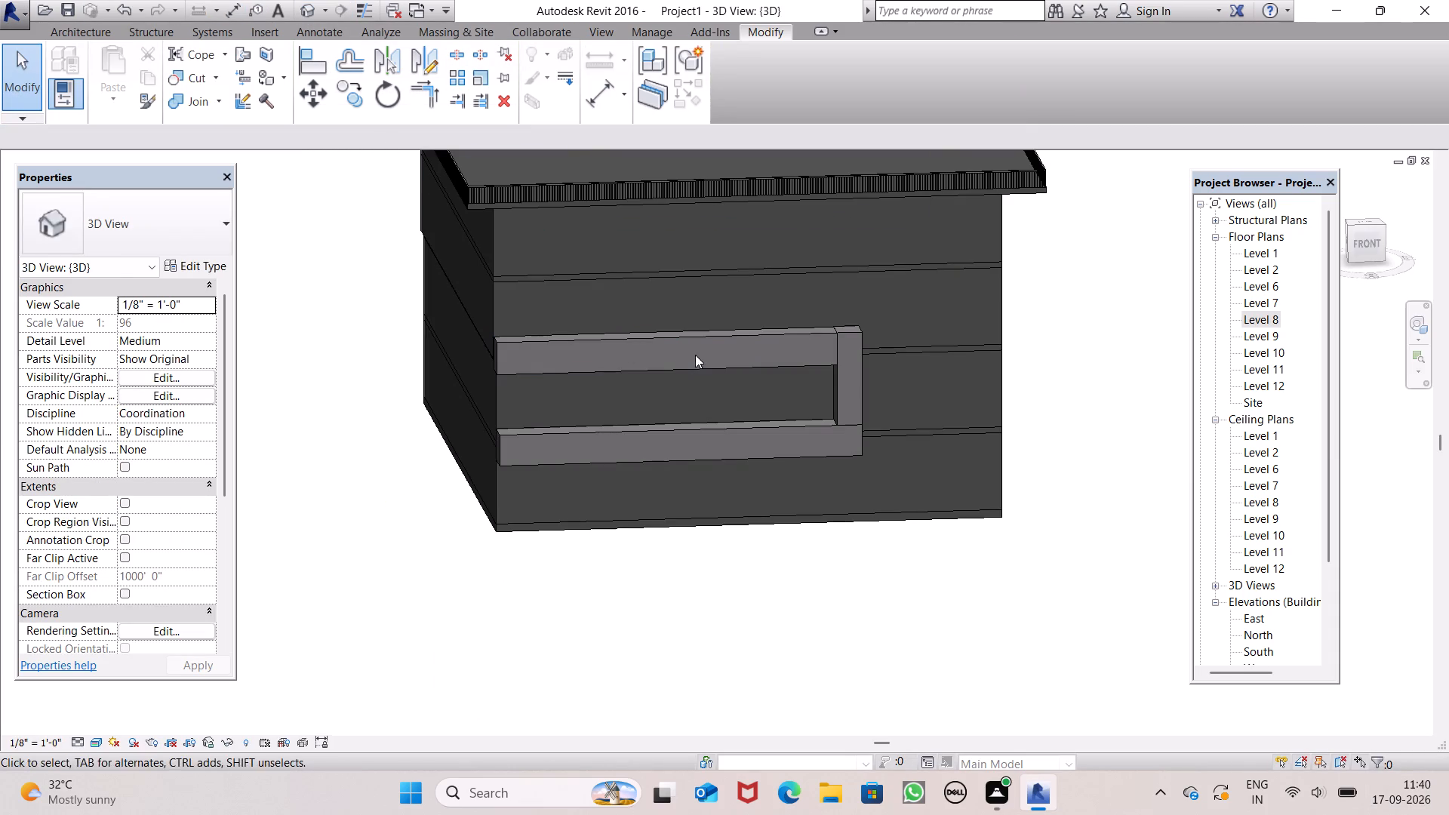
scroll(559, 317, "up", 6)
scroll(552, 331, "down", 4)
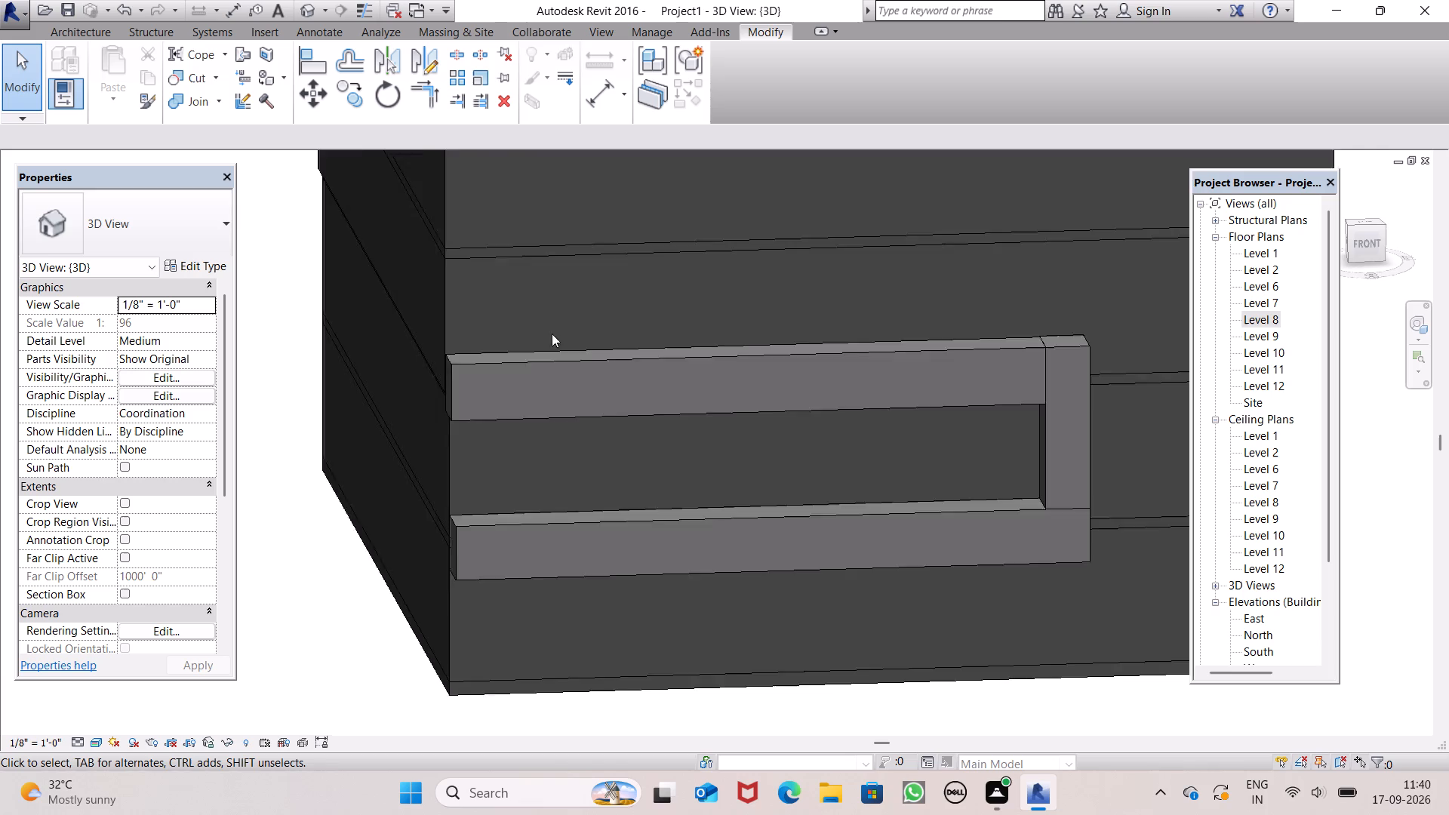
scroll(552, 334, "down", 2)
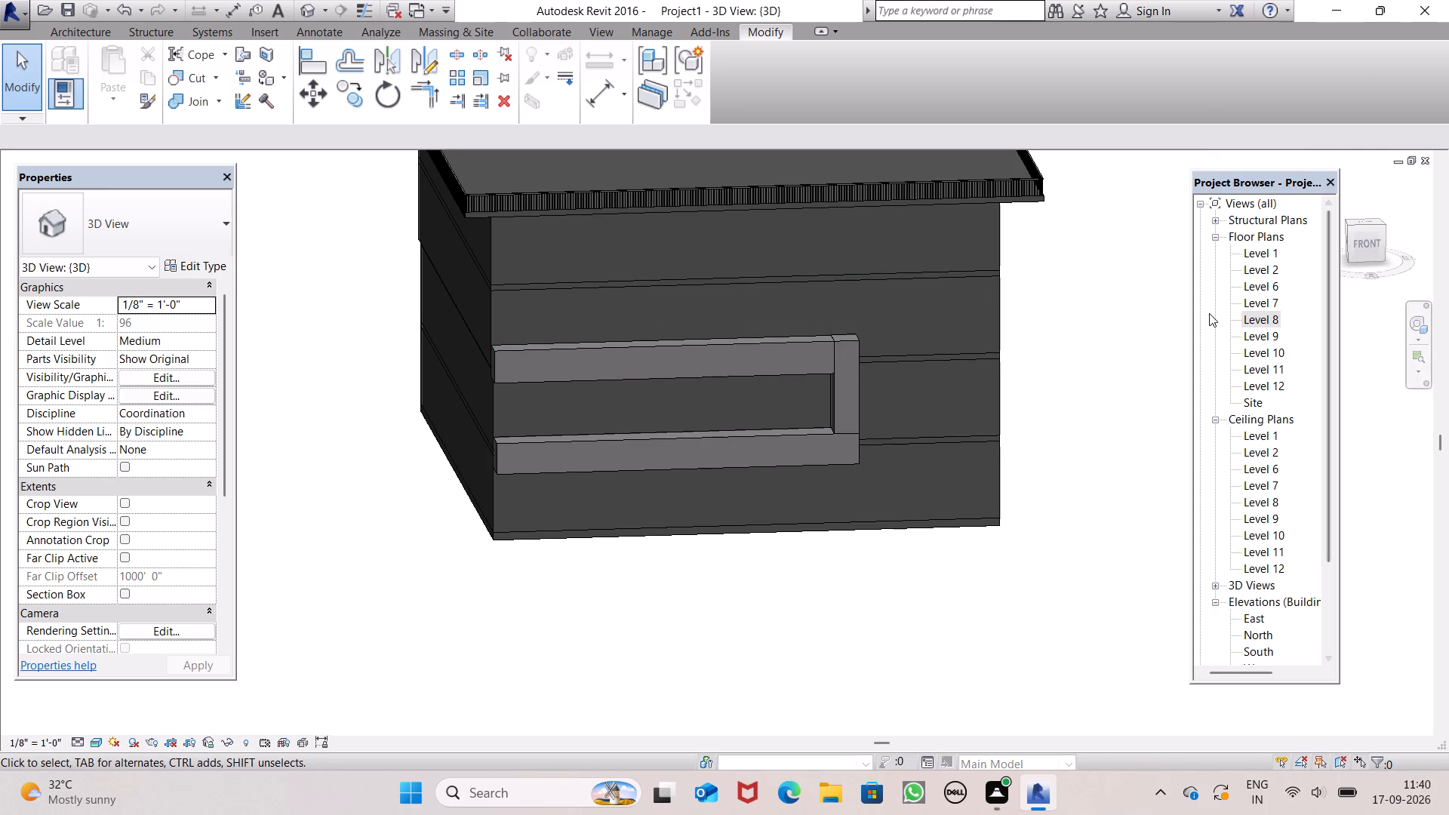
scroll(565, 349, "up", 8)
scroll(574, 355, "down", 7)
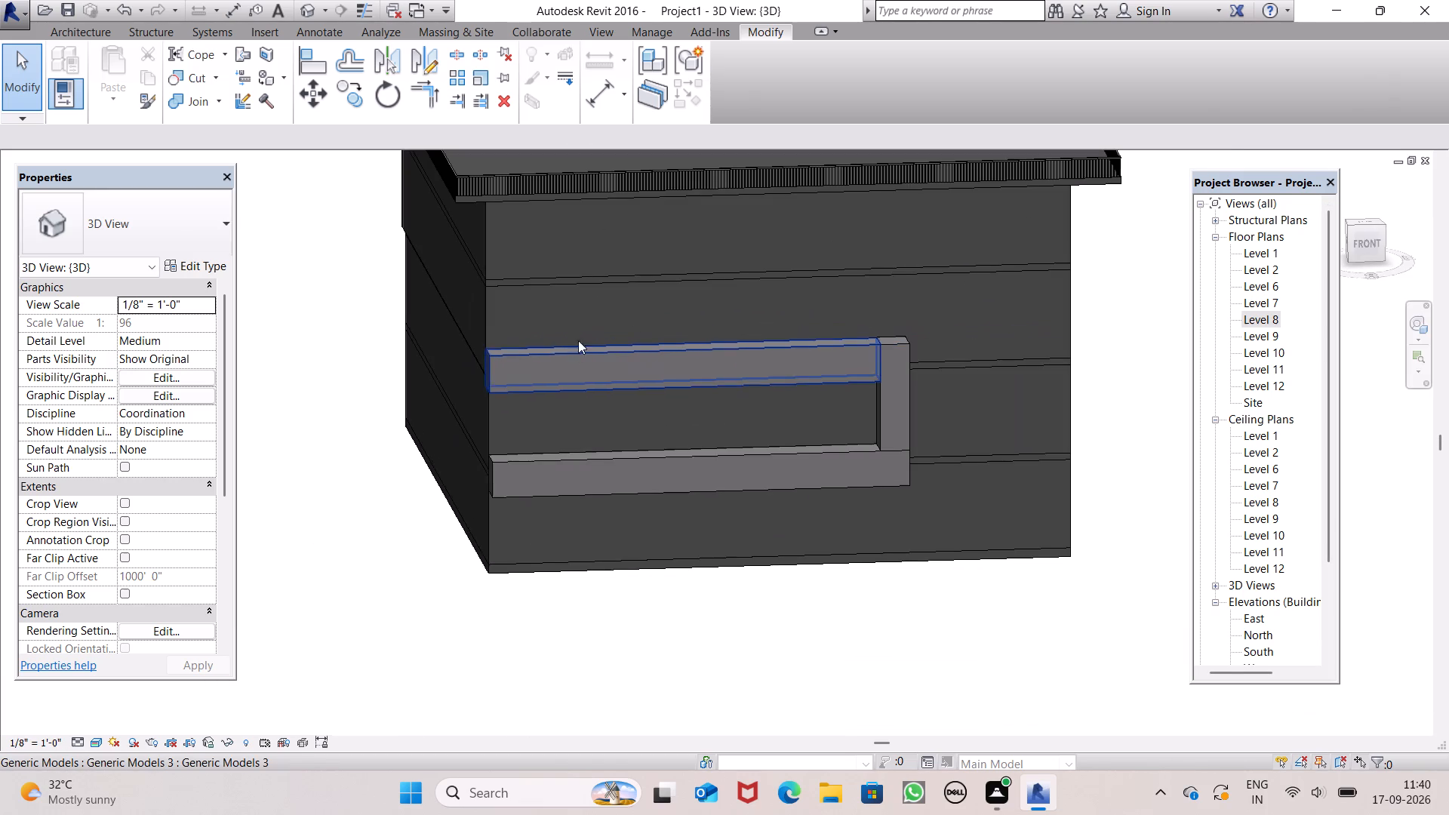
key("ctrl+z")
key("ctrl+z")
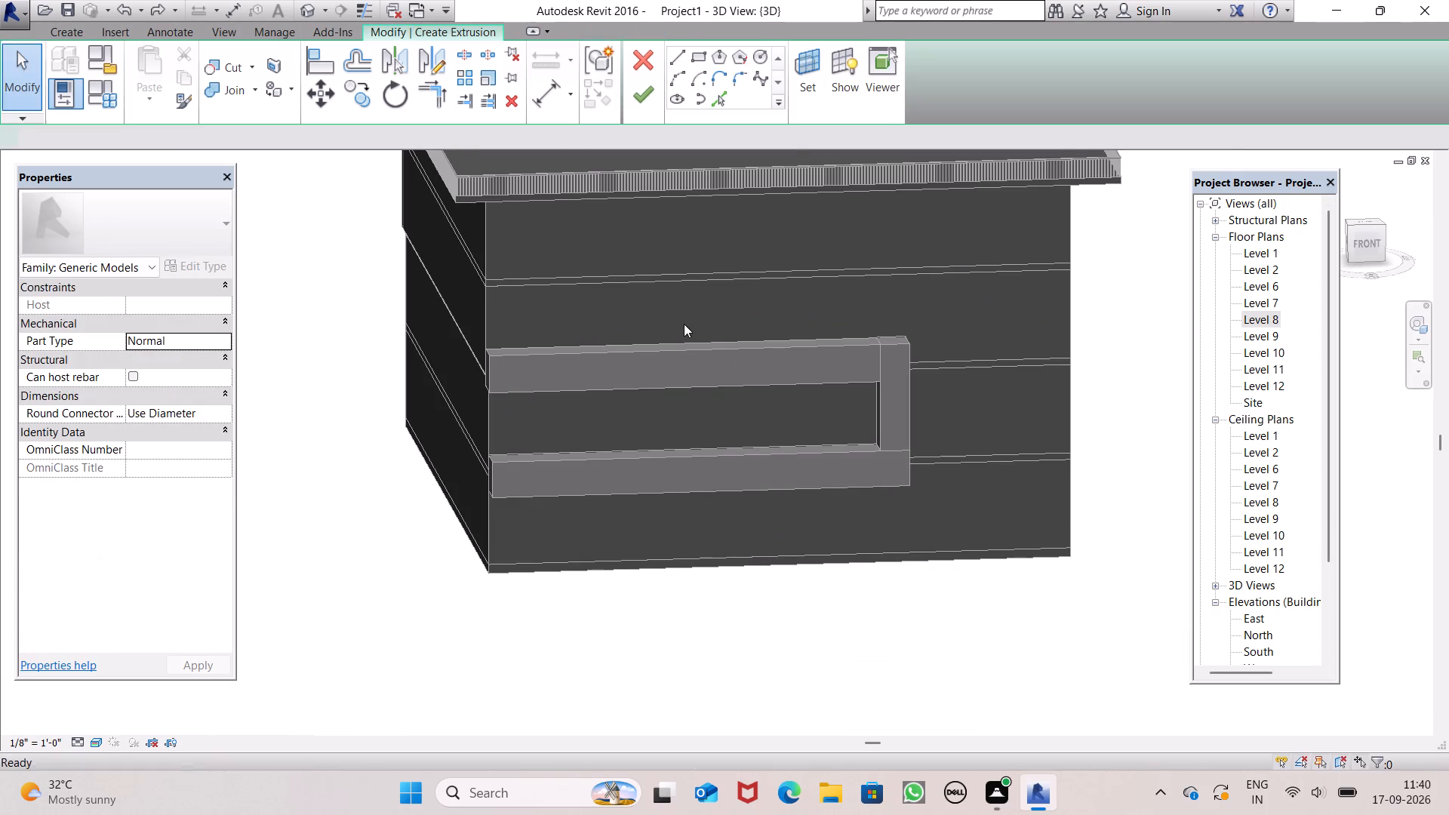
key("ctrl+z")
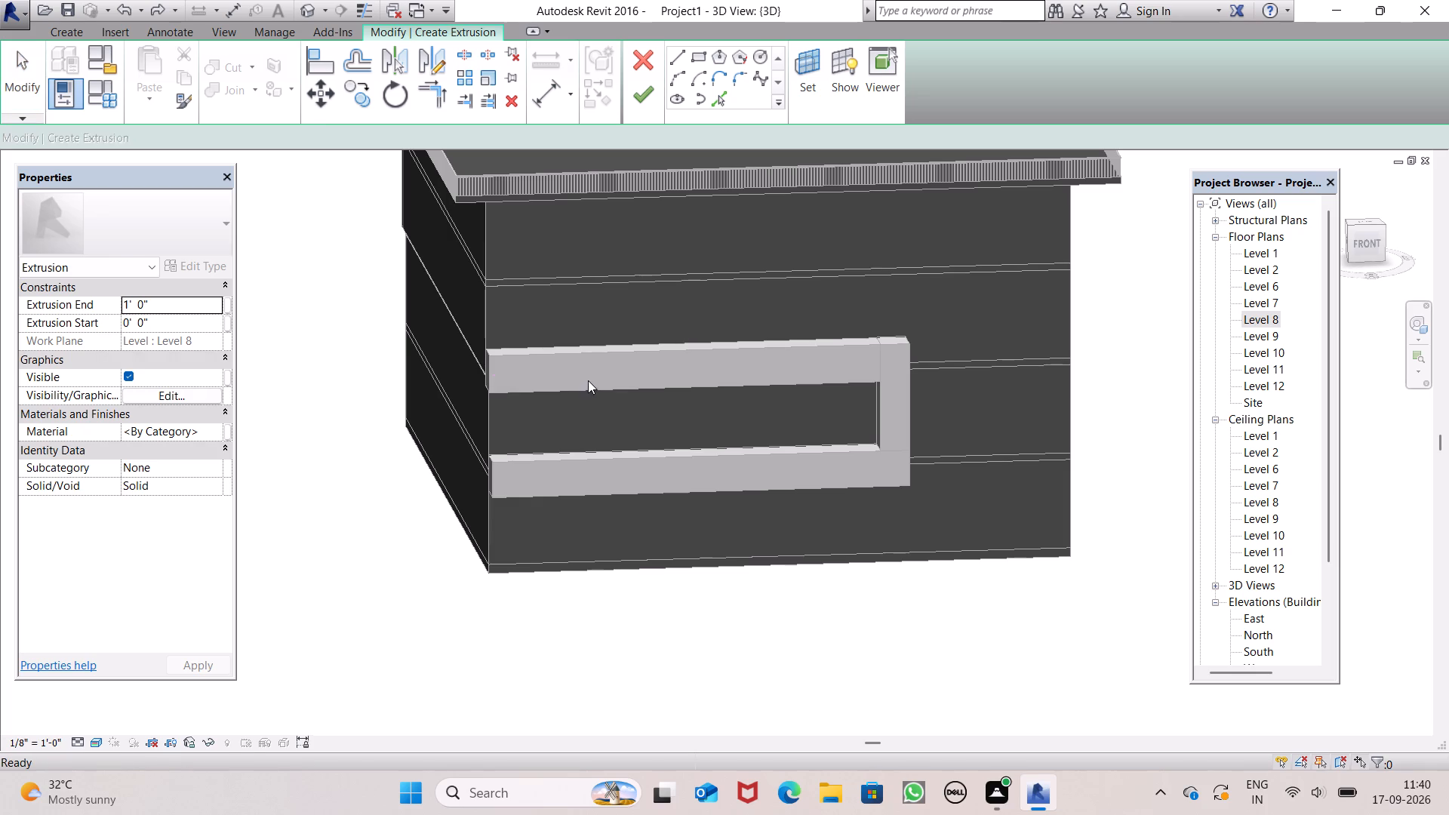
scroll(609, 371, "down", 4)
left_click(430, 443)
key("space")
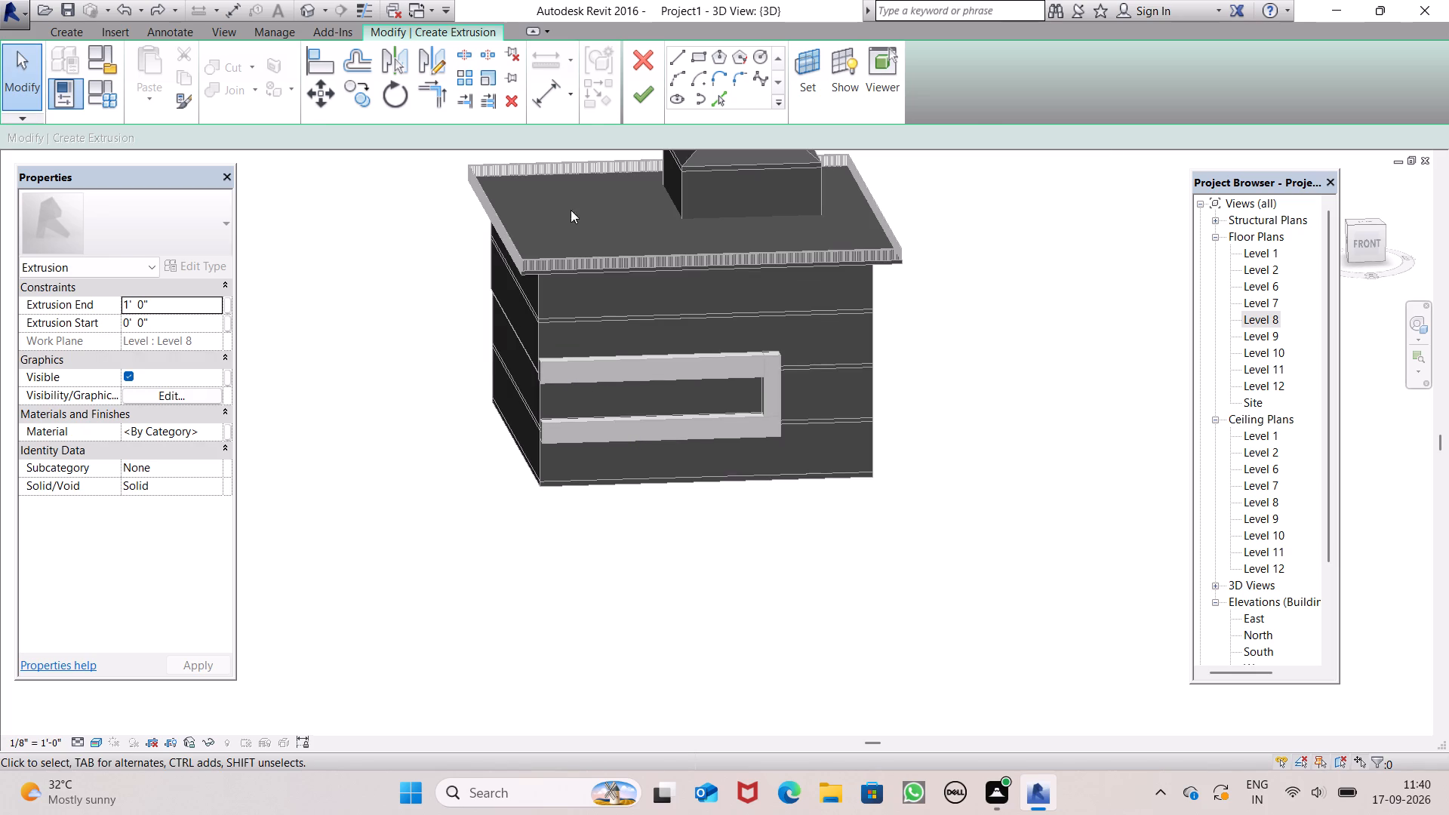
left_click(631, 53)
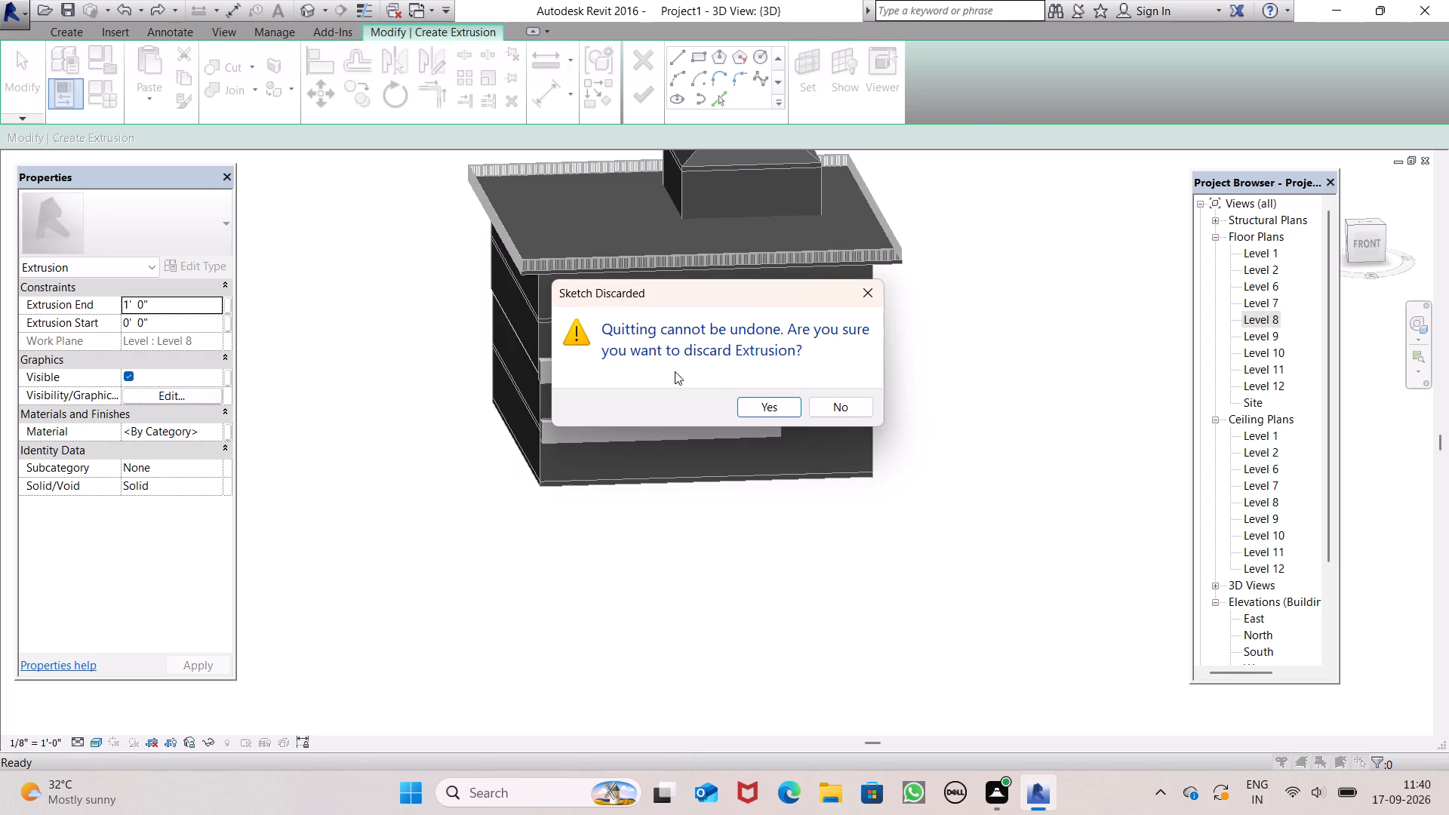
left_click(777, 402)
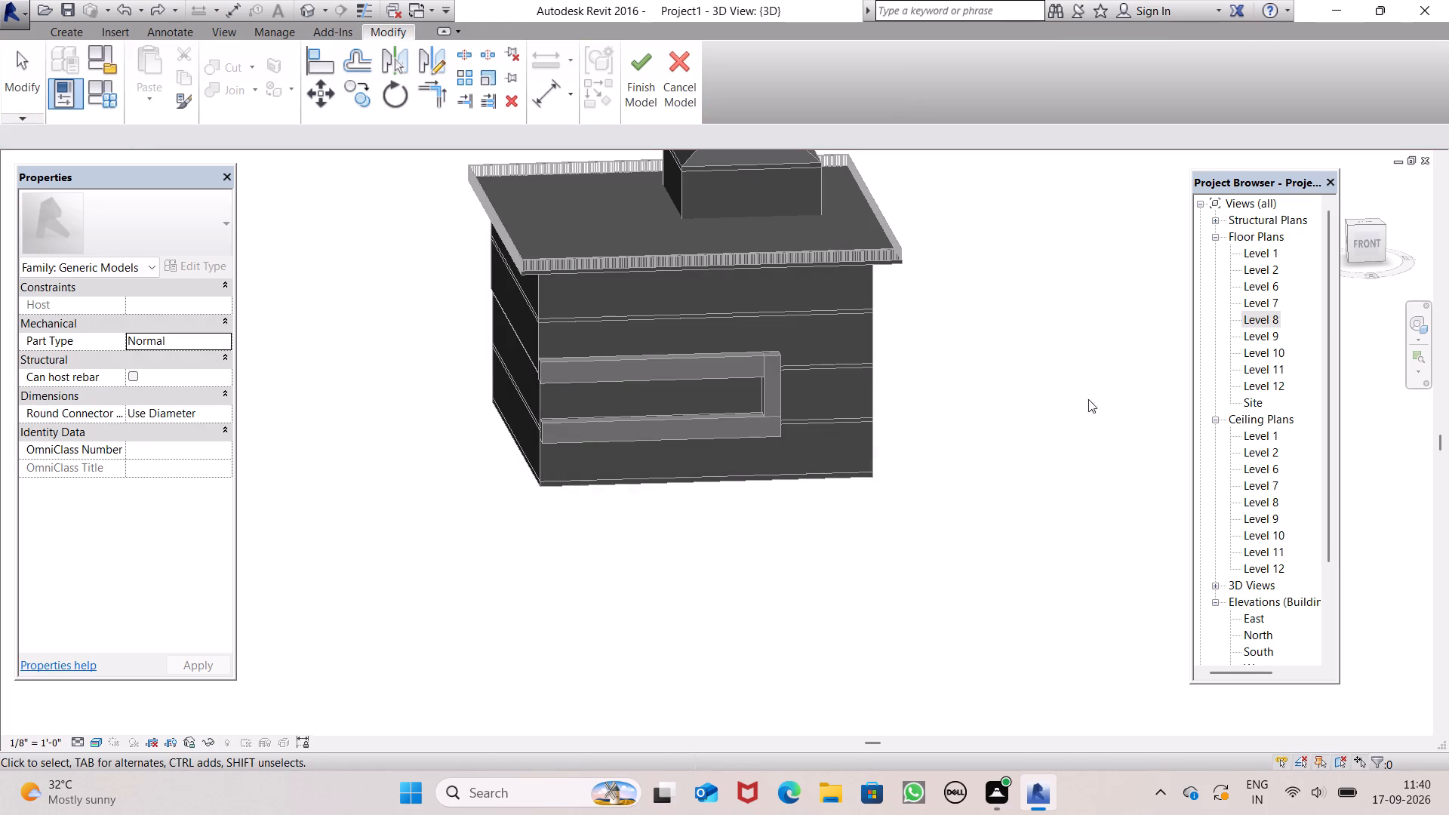
Open the Level 10 floor plan, checking the Level 9 plan on the way, while staying in the in-place model.
double_click(1263, 353)
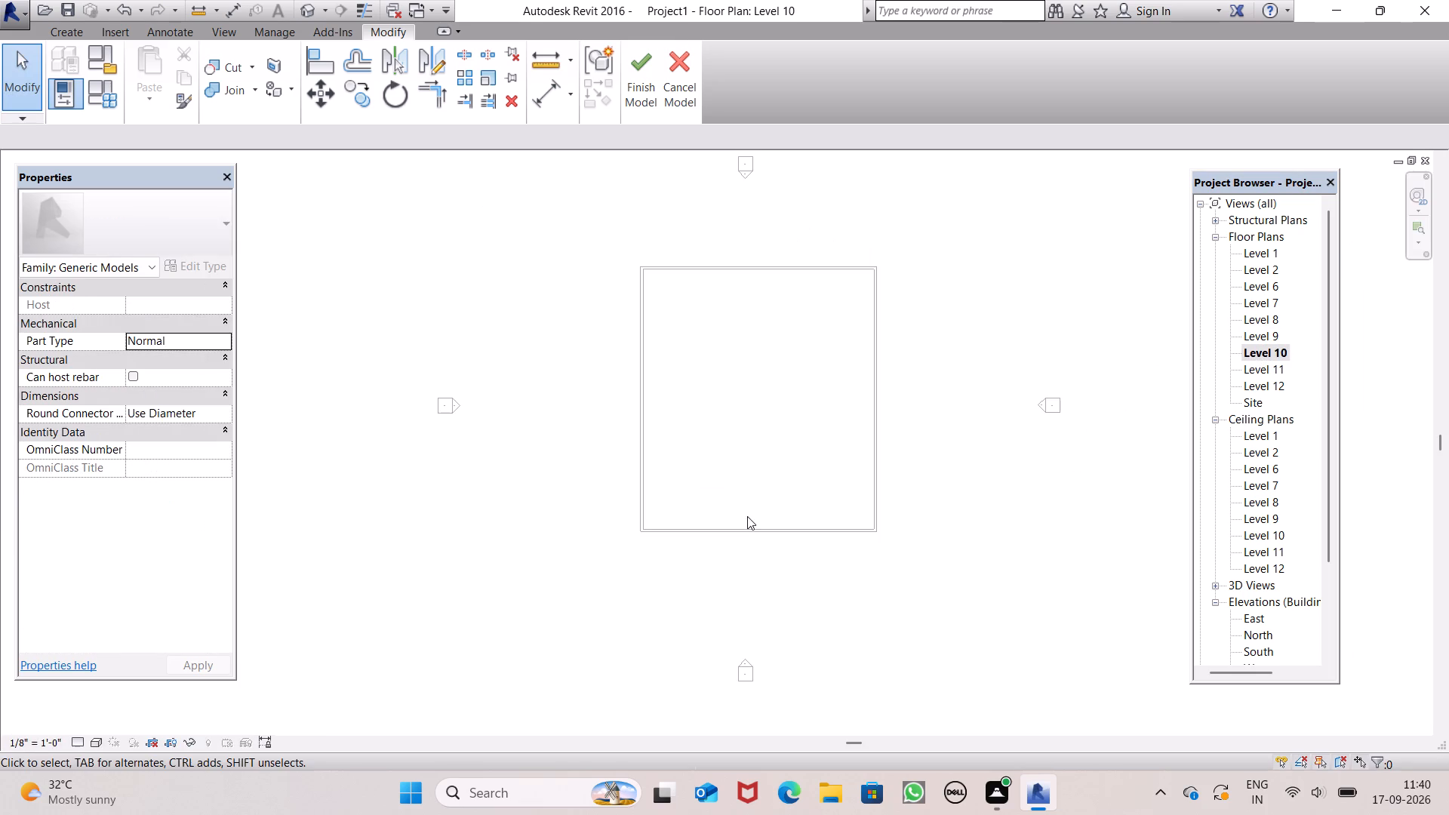
double_click(1279, 331)
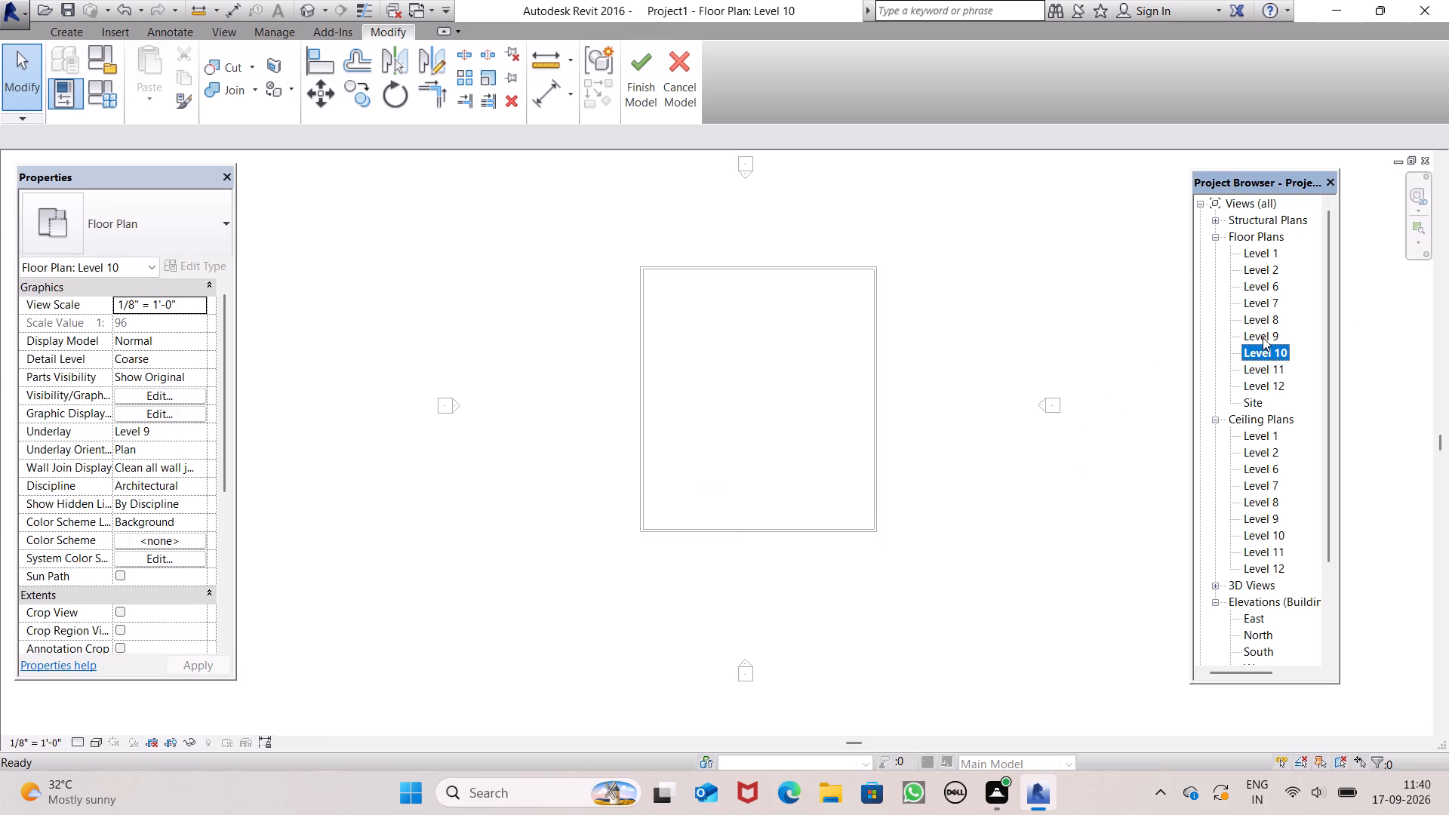
double_click(1263, 337)
scroll(641, 679, "up", 1)
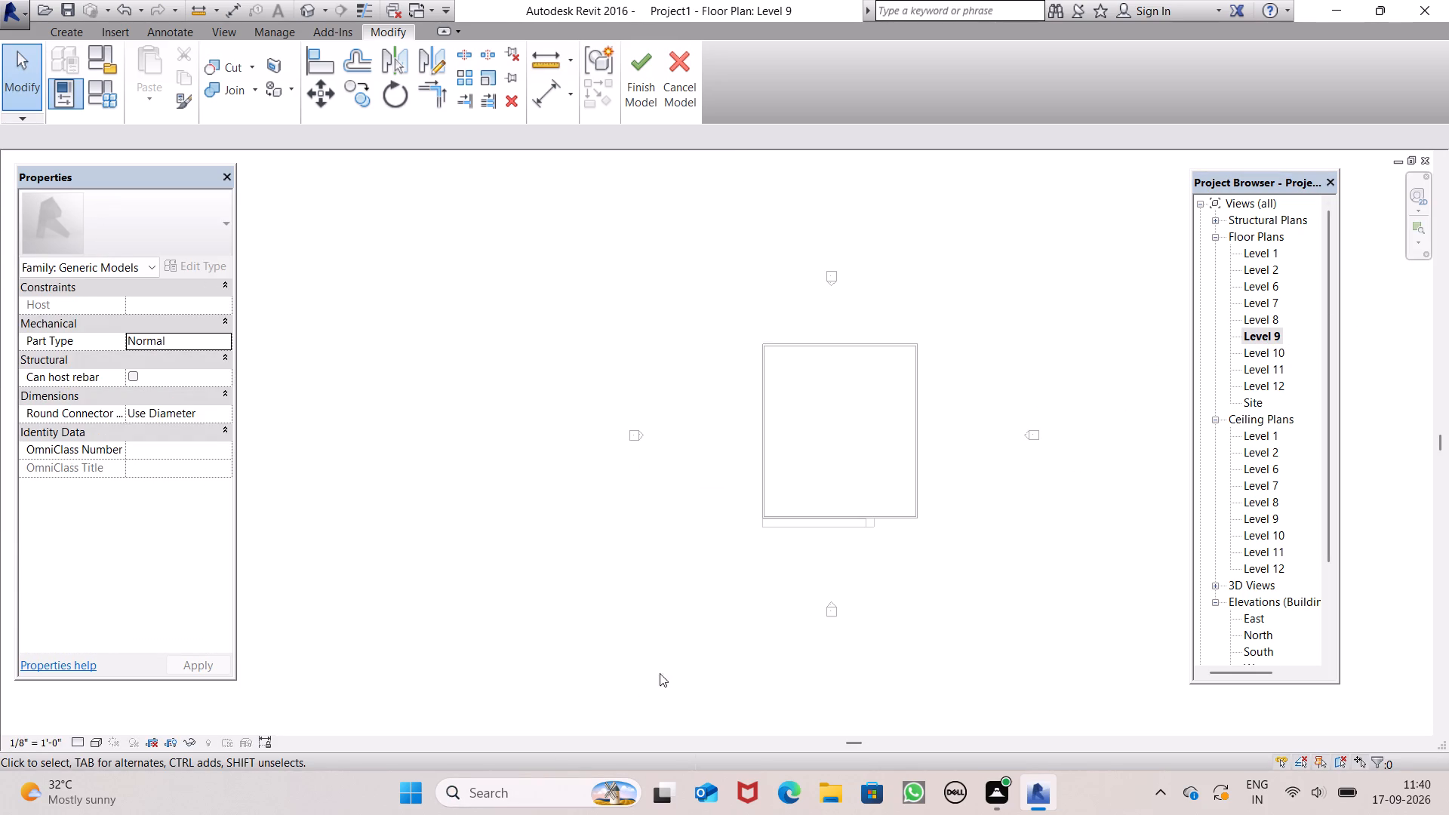
left_click(1272, 331)
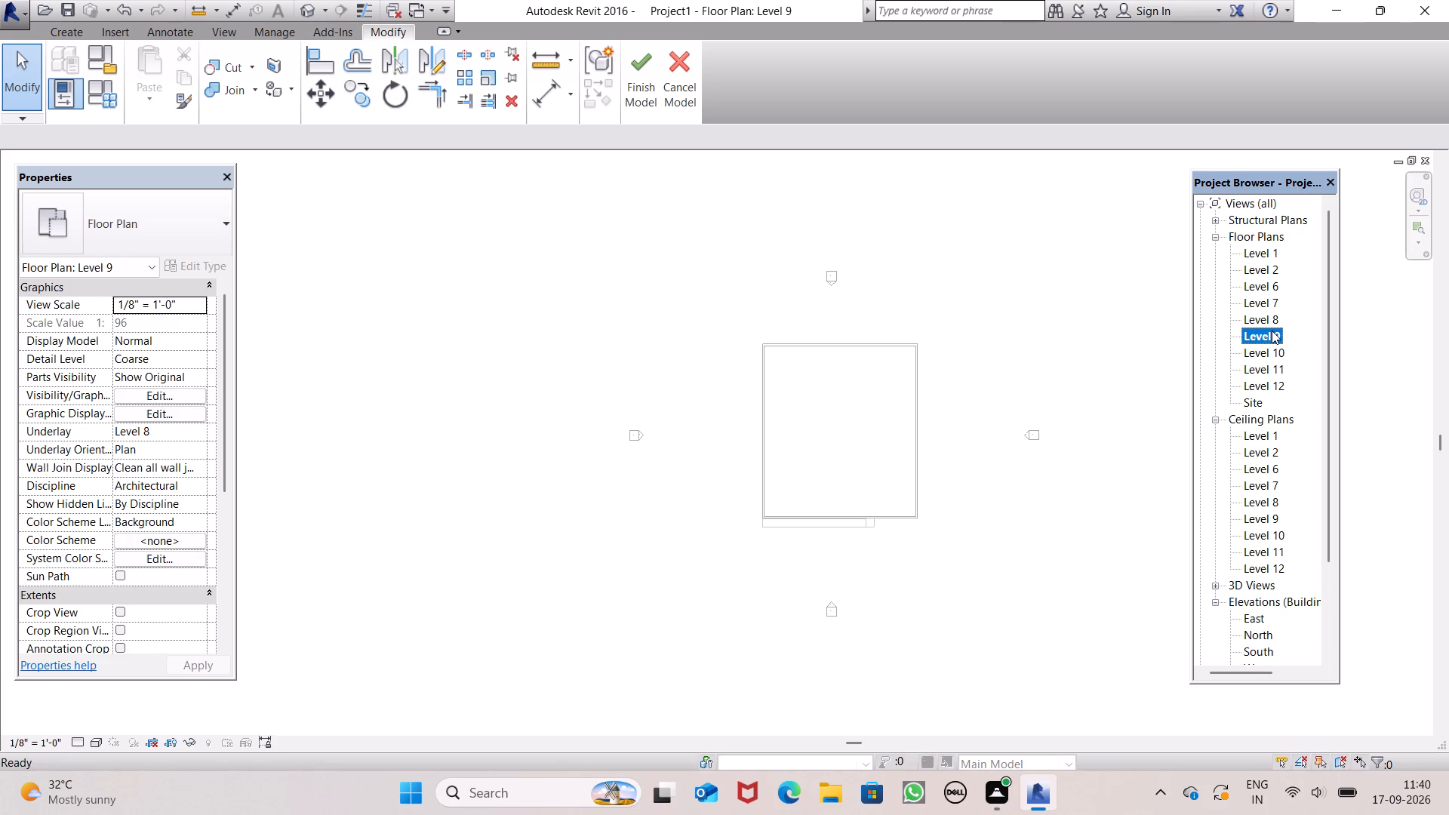
double_click(1268, 349)
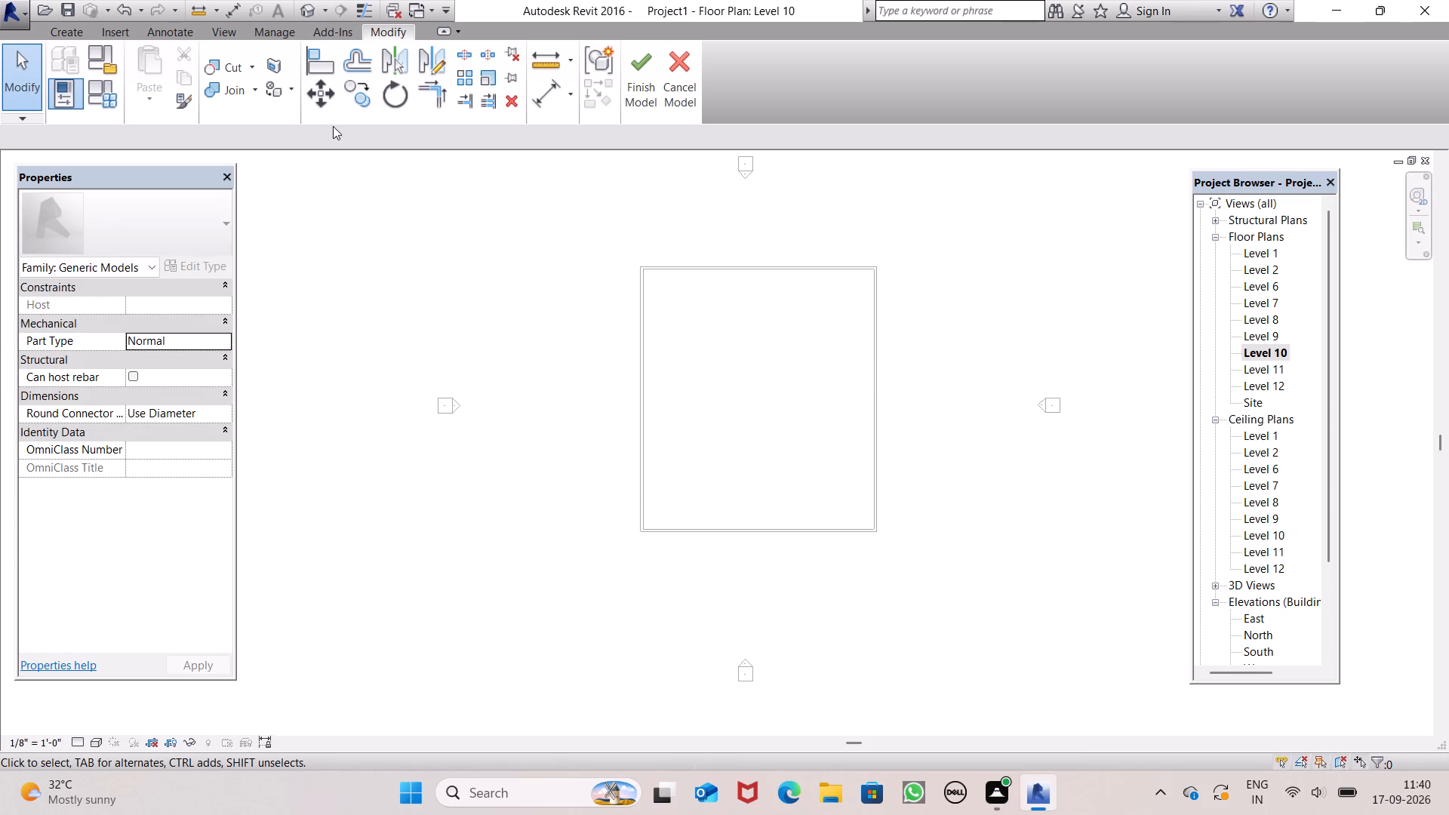
Extrude a rectangle about 1'-11" by 1'-9" just outside the front wall near the building's southwest corner, 1'-0" deep on Level 10.
left_click(75, 26)
left_click(148, 50)
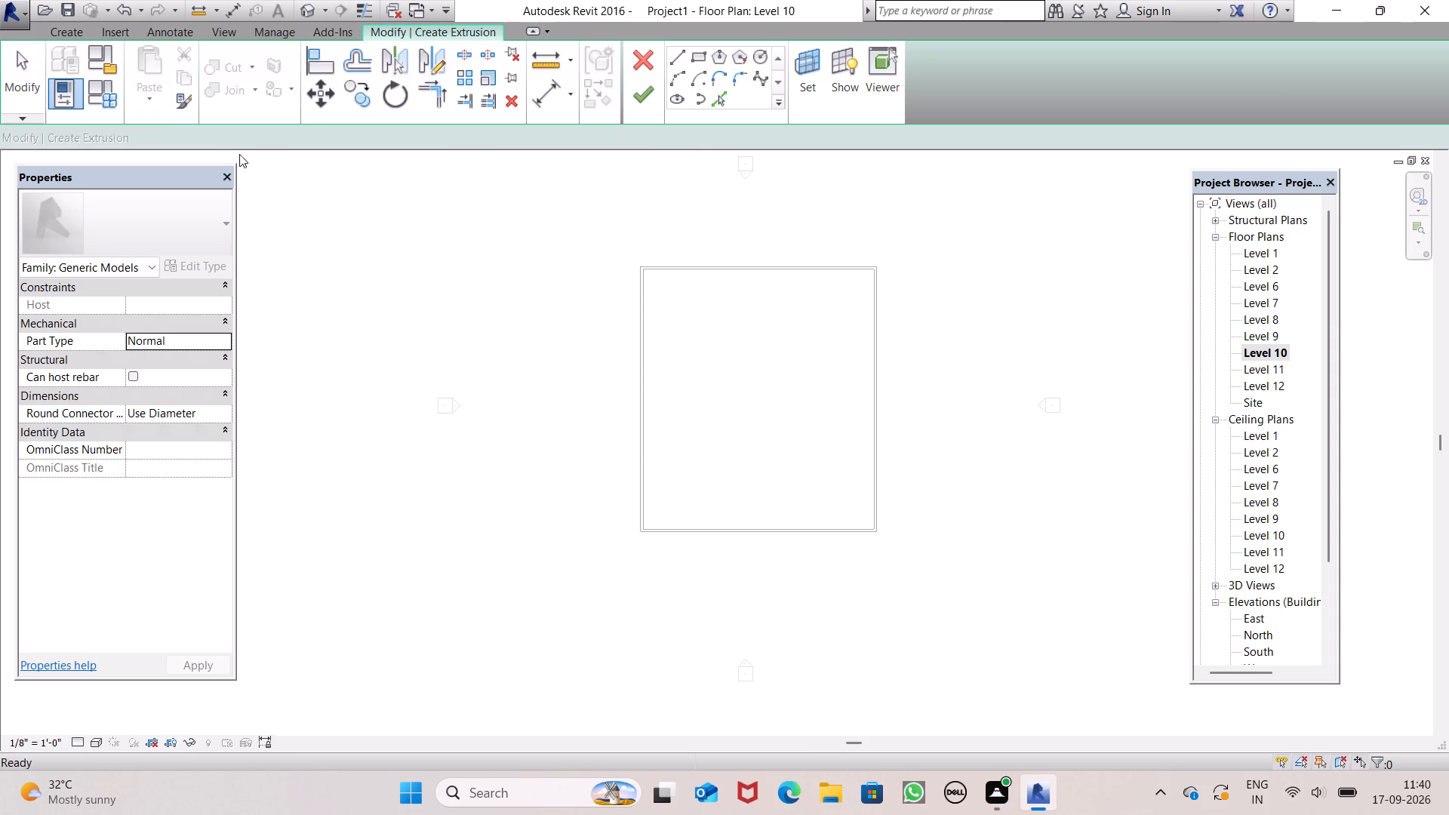
left_click(696, 60)
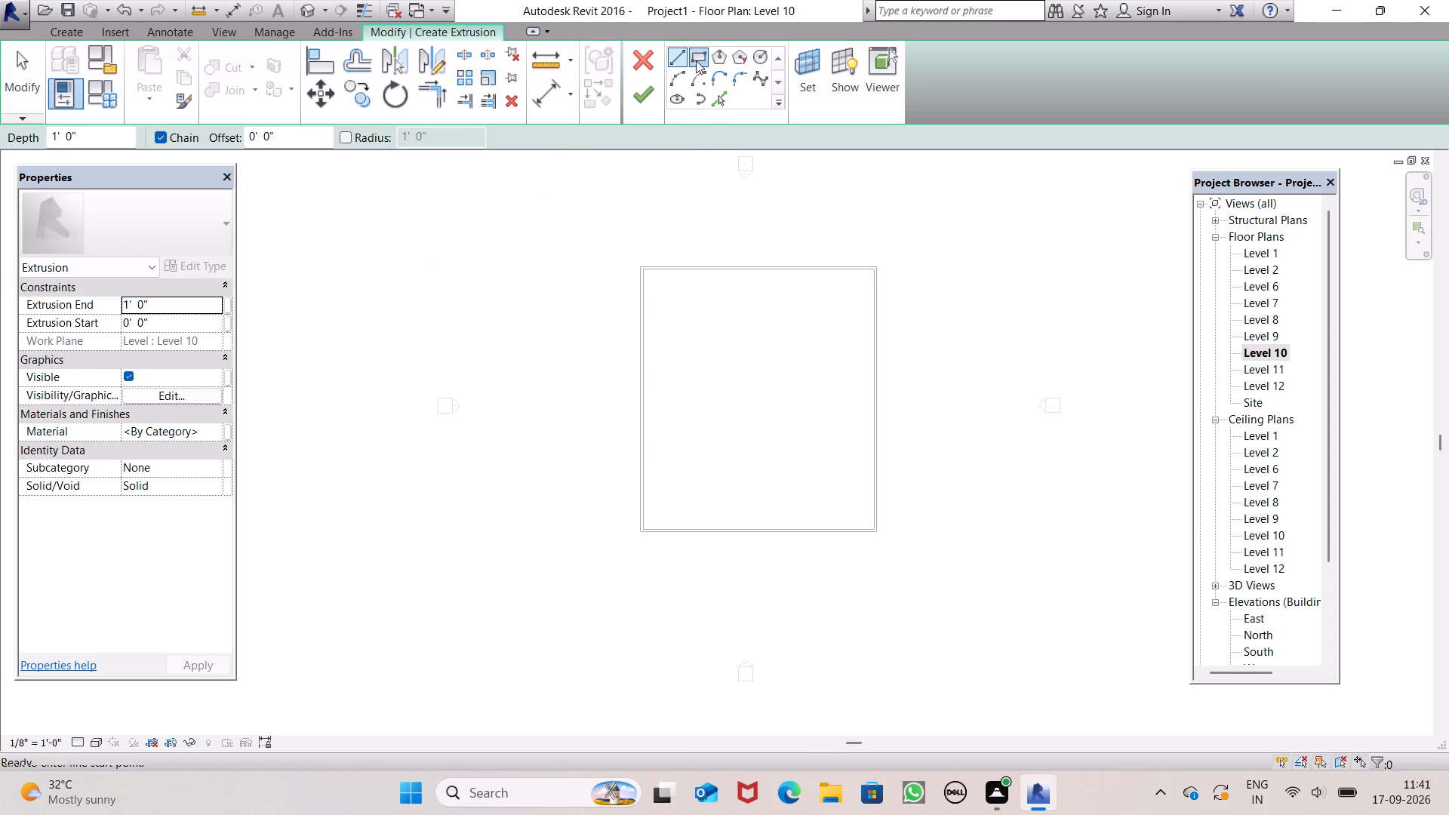
scroll(657, 561, "up", 6)
scroll(692, 508, "up", 7)
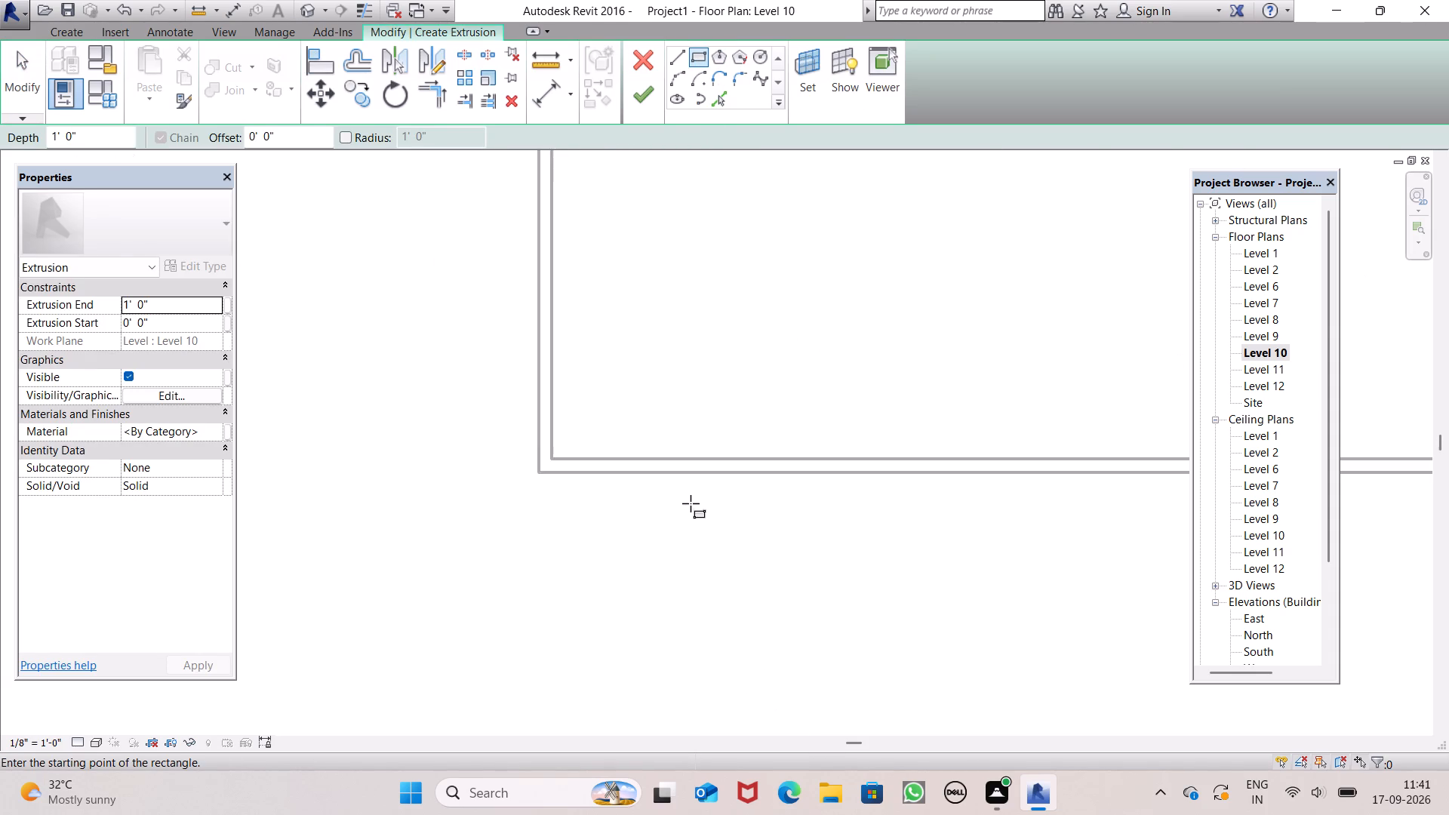
scroll(691, 503, "up", 1)
scroll(592, 474, "up", 7)
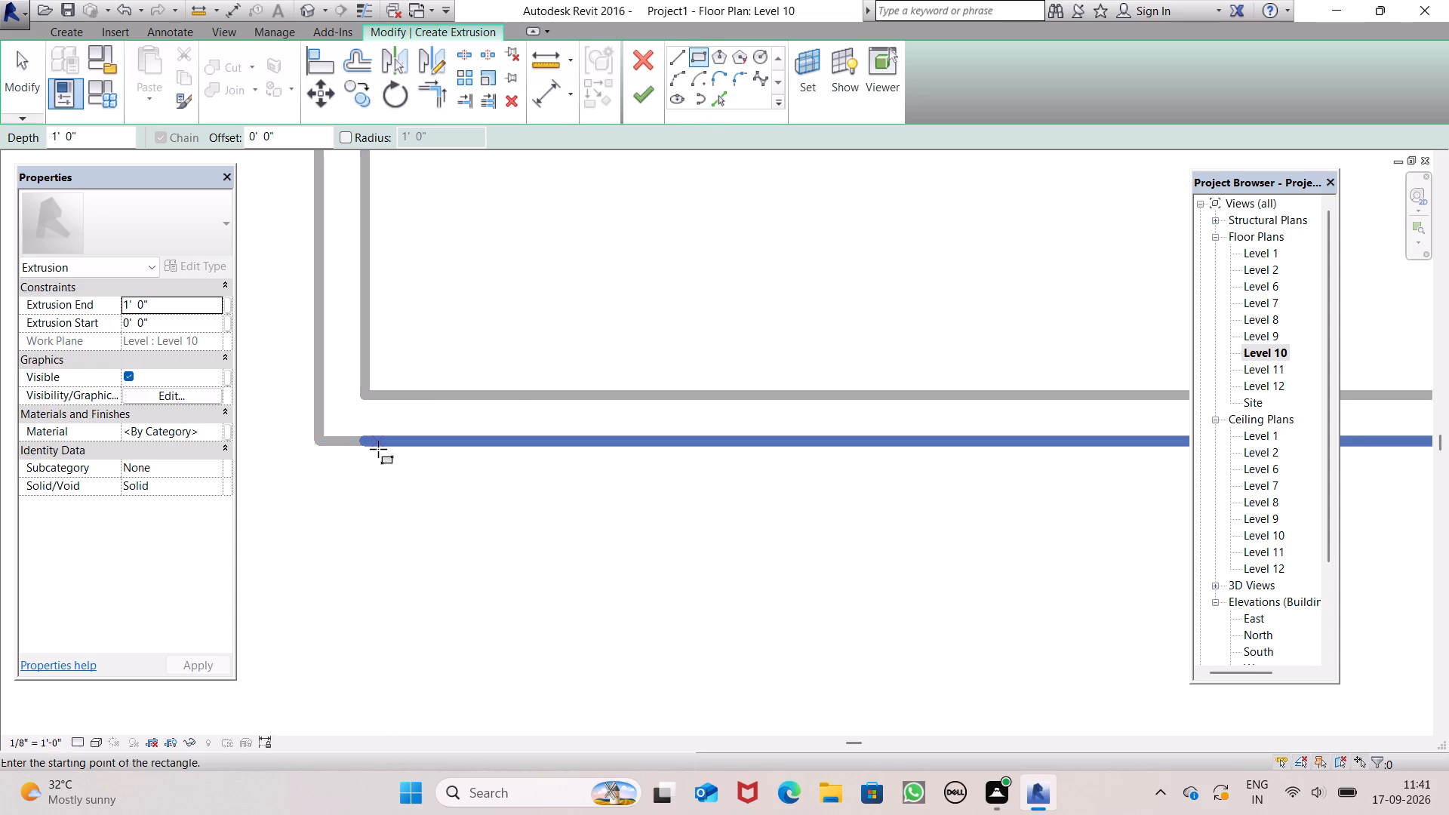
left_click(378, 448)
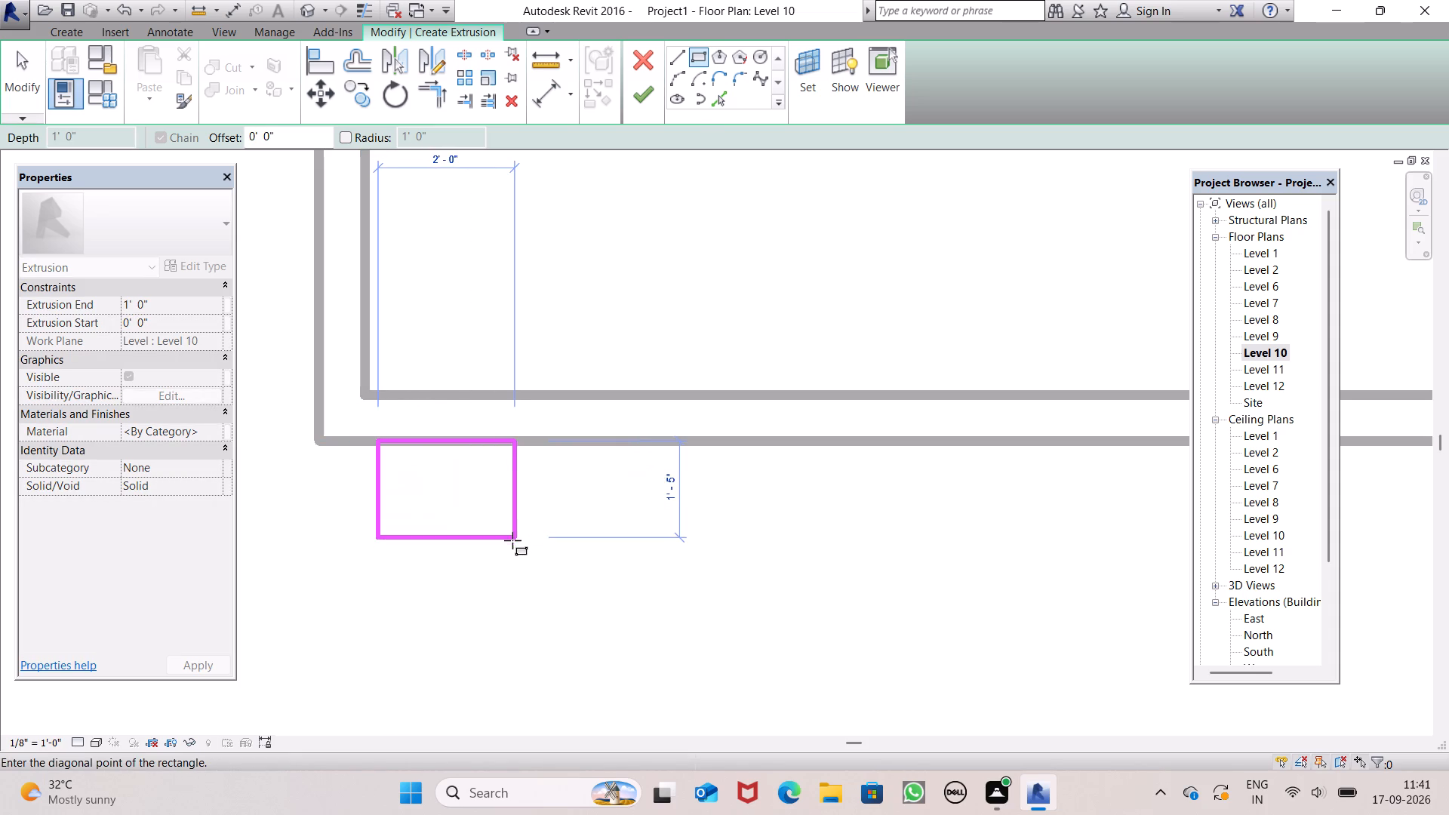
key("Escape")
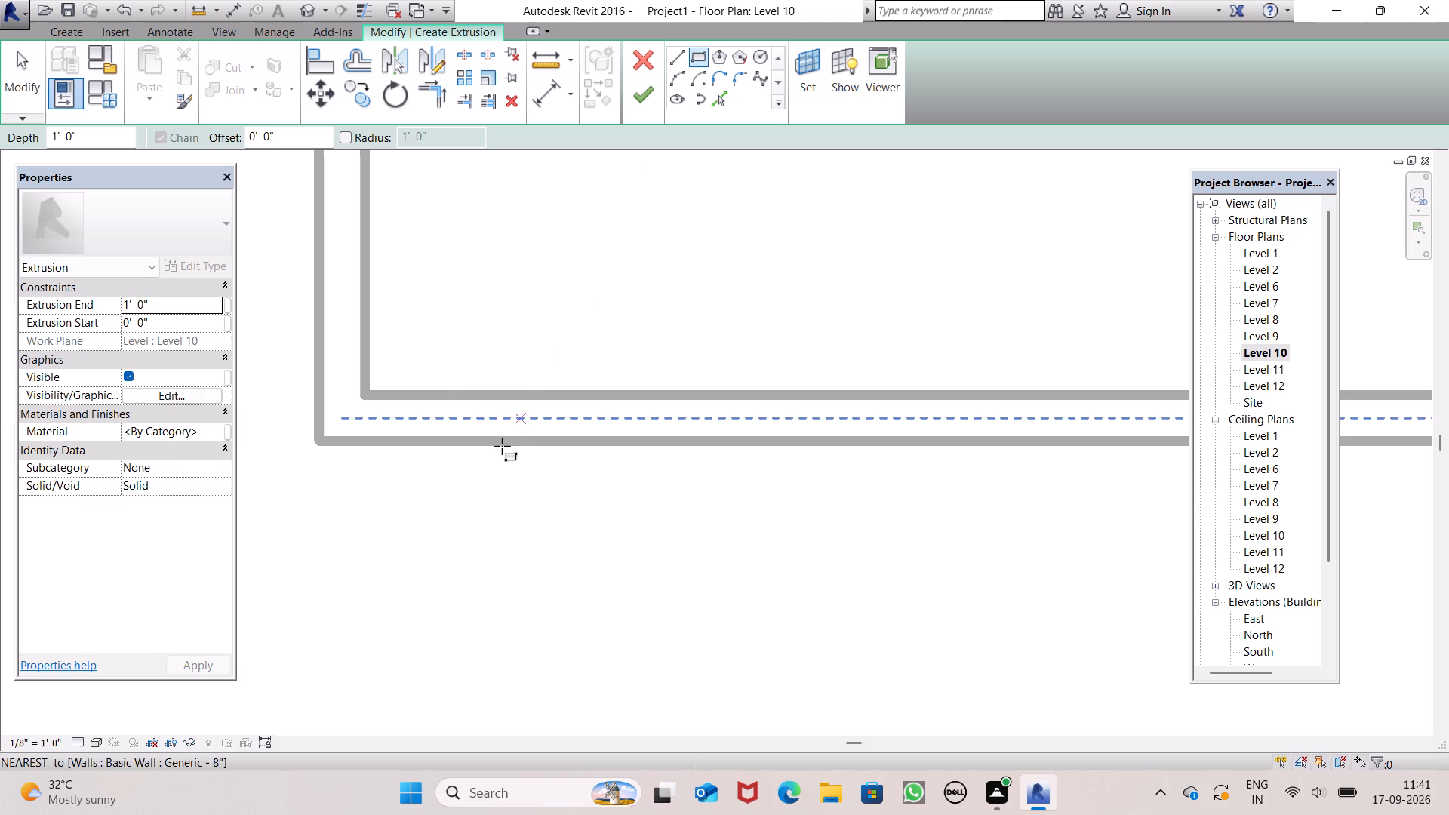
left_click(398, 450)
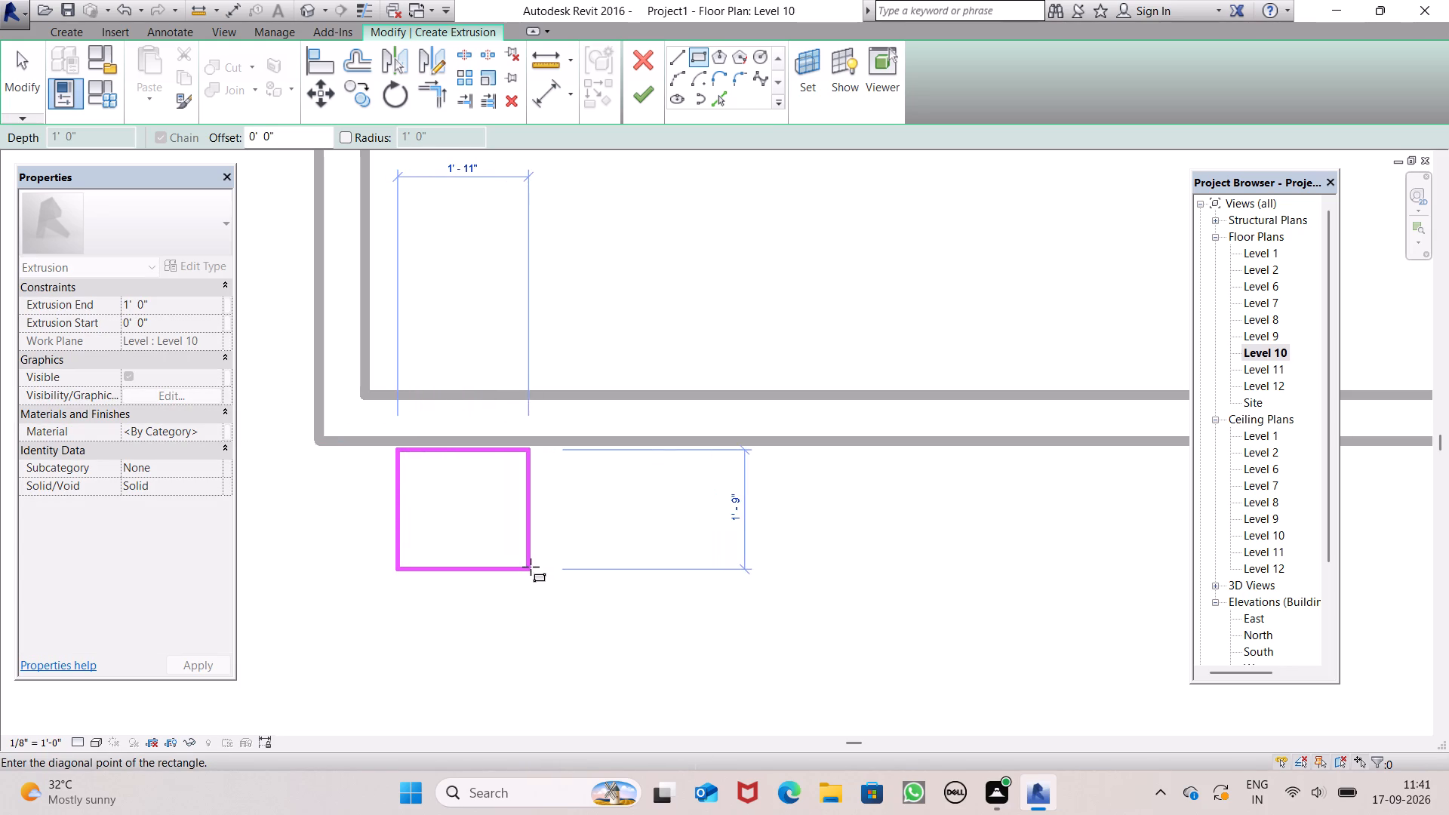
left_click(528, 567)
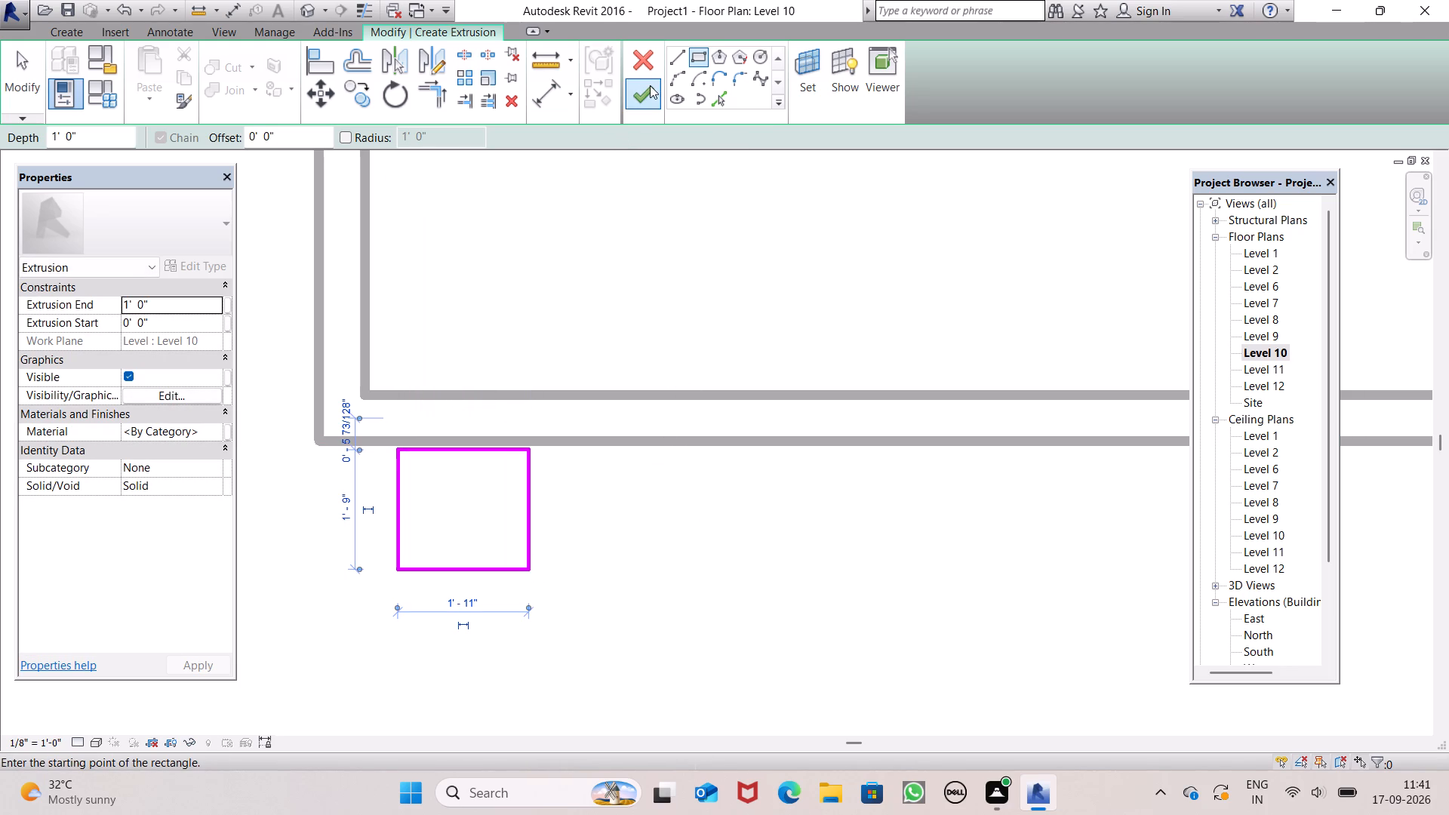
left_click(650, 85)
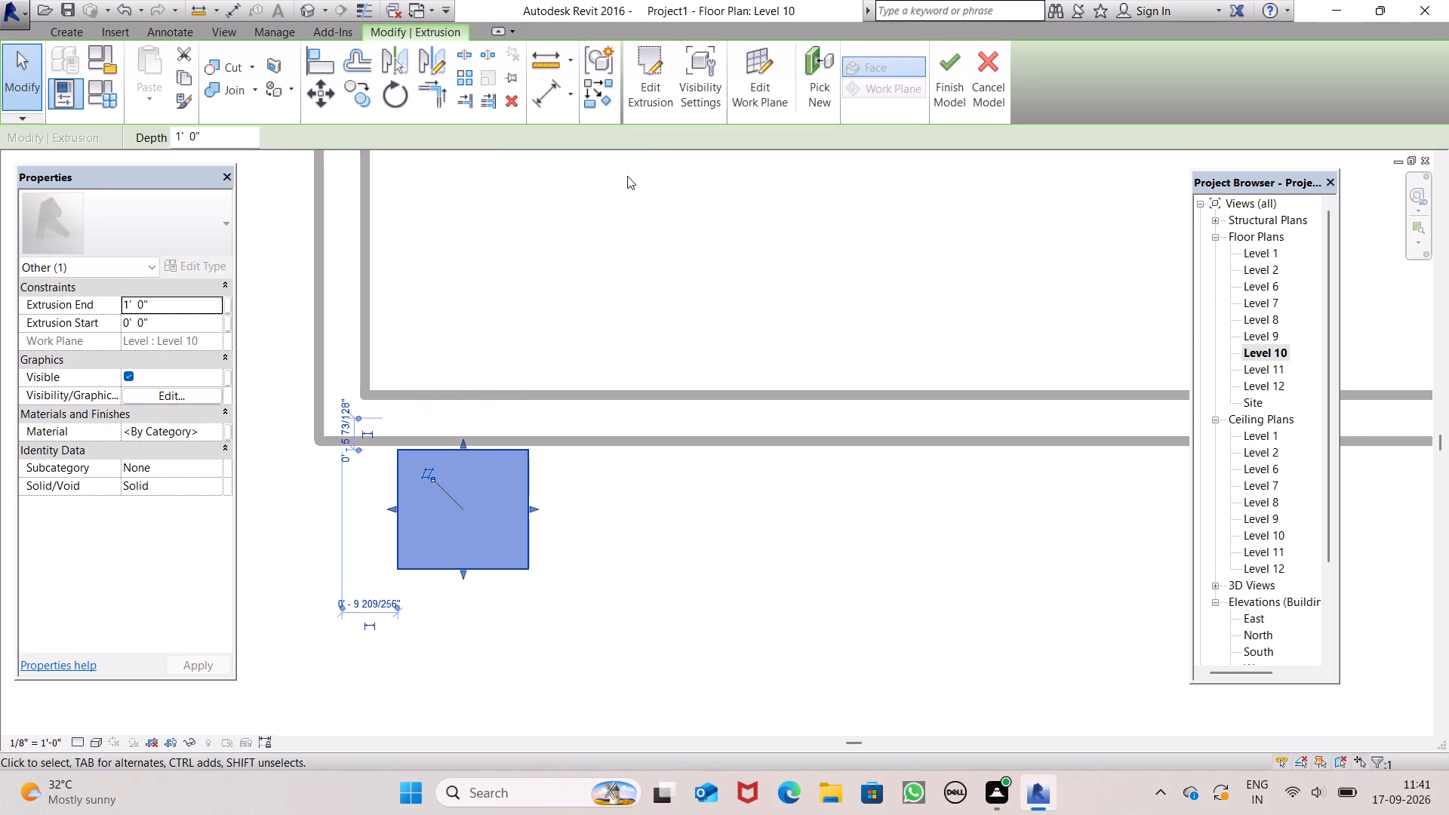
Finish the in-place model with the Level 10 block and switch to the 3D view.
scroll(655, 385, "down", 5)
scroll(632, 454, "down", 3)
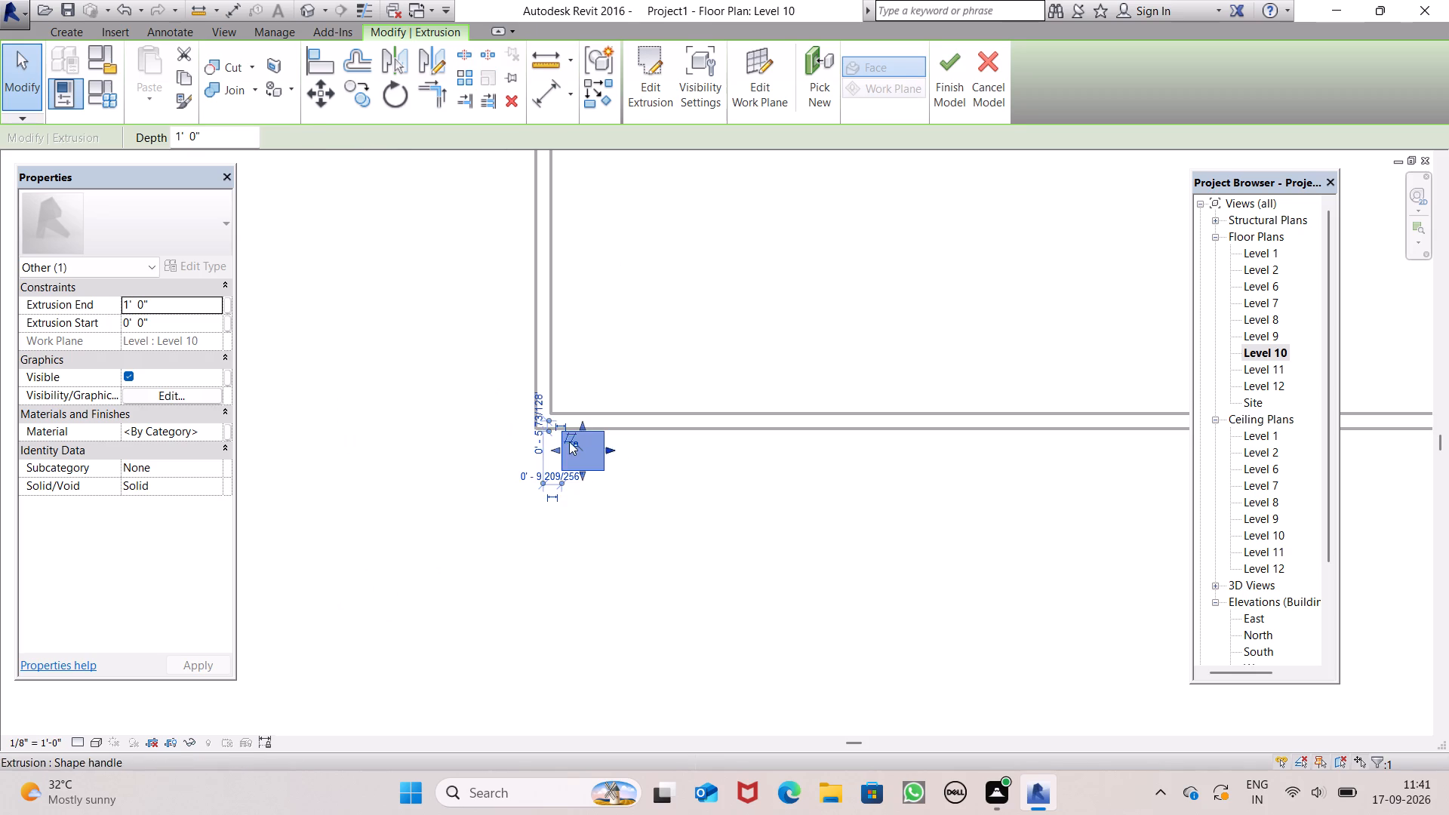
left_click(468, 411)
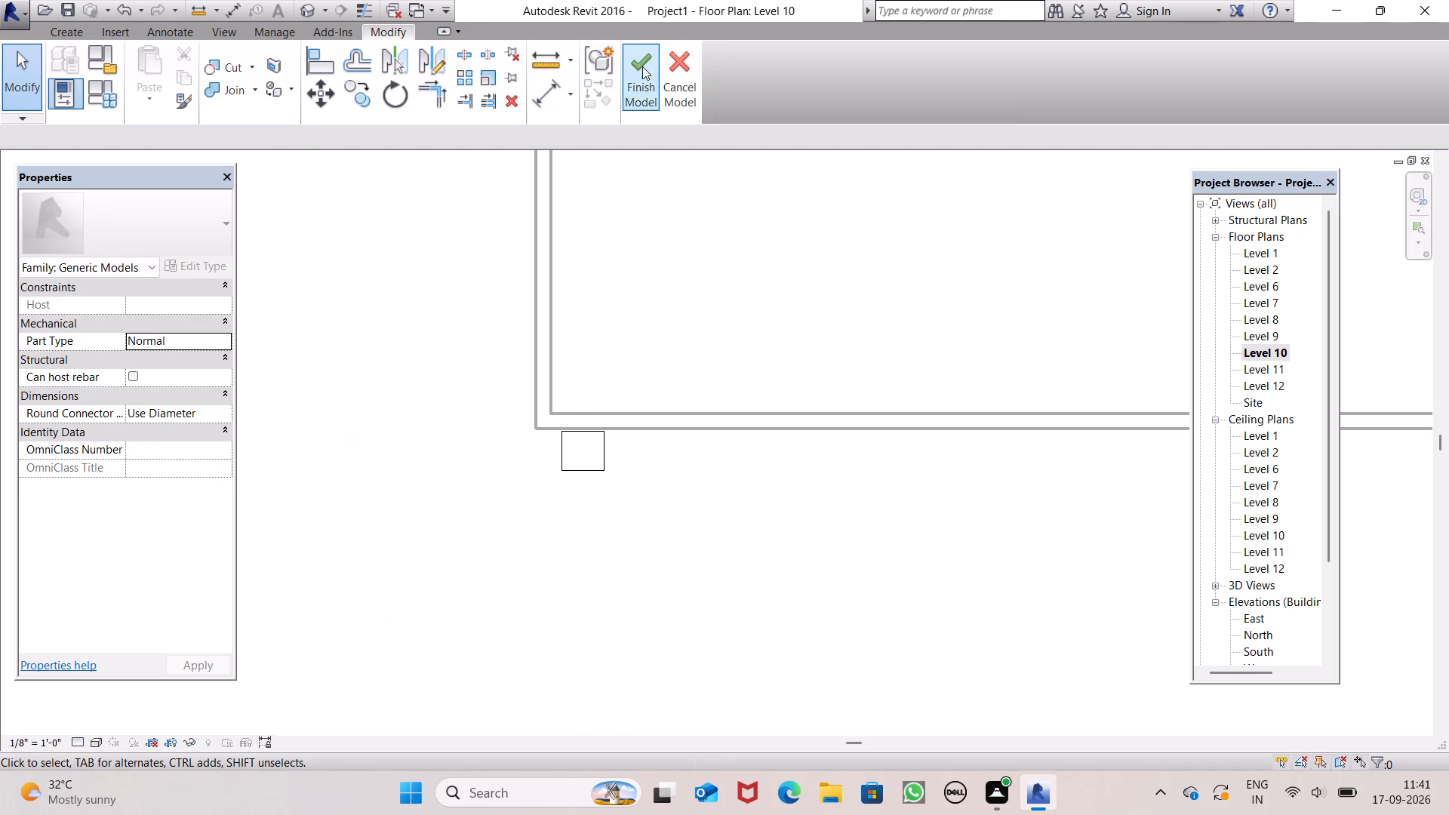
left_click(642, 66)
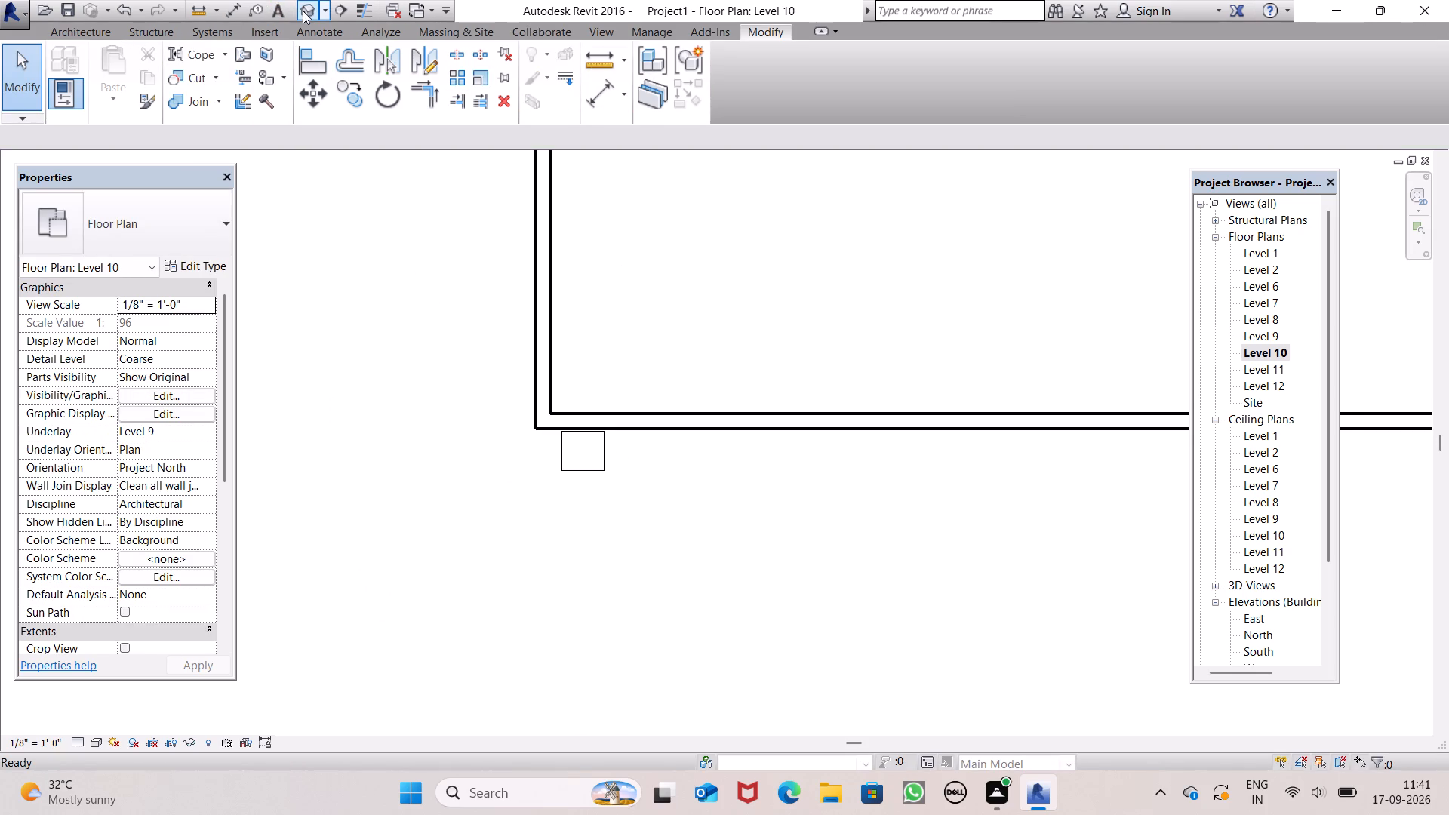
left_click(303, 11)
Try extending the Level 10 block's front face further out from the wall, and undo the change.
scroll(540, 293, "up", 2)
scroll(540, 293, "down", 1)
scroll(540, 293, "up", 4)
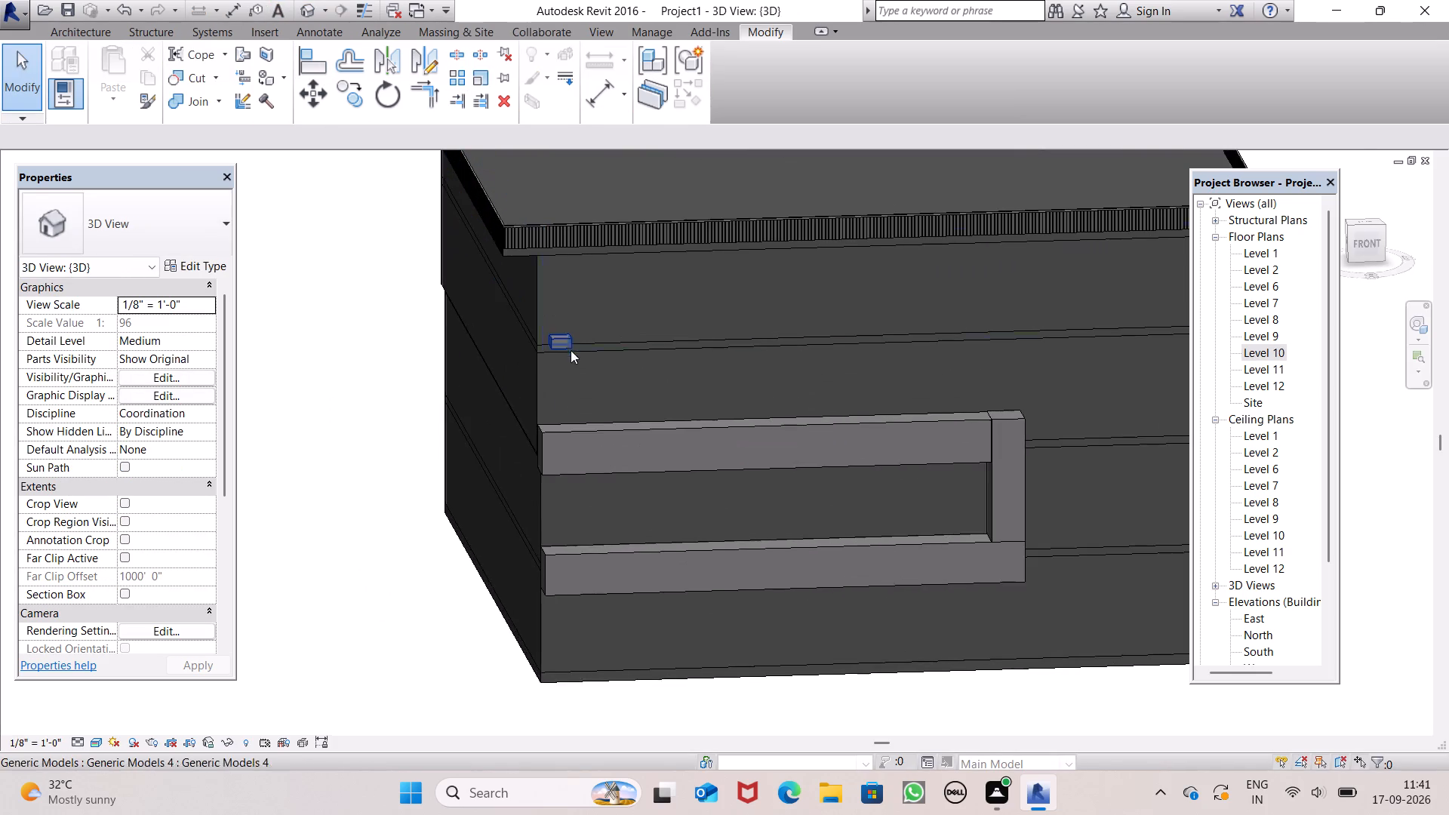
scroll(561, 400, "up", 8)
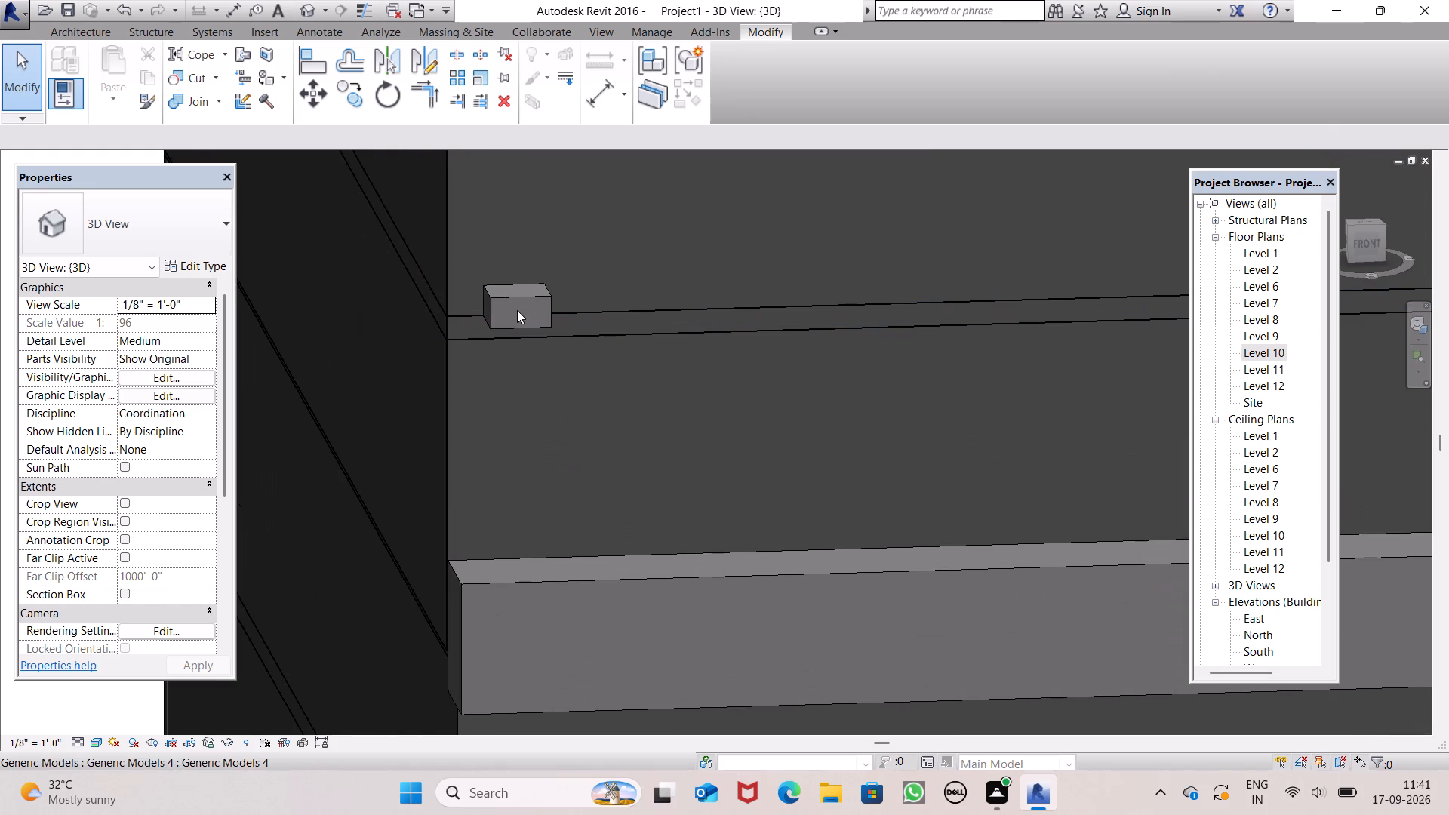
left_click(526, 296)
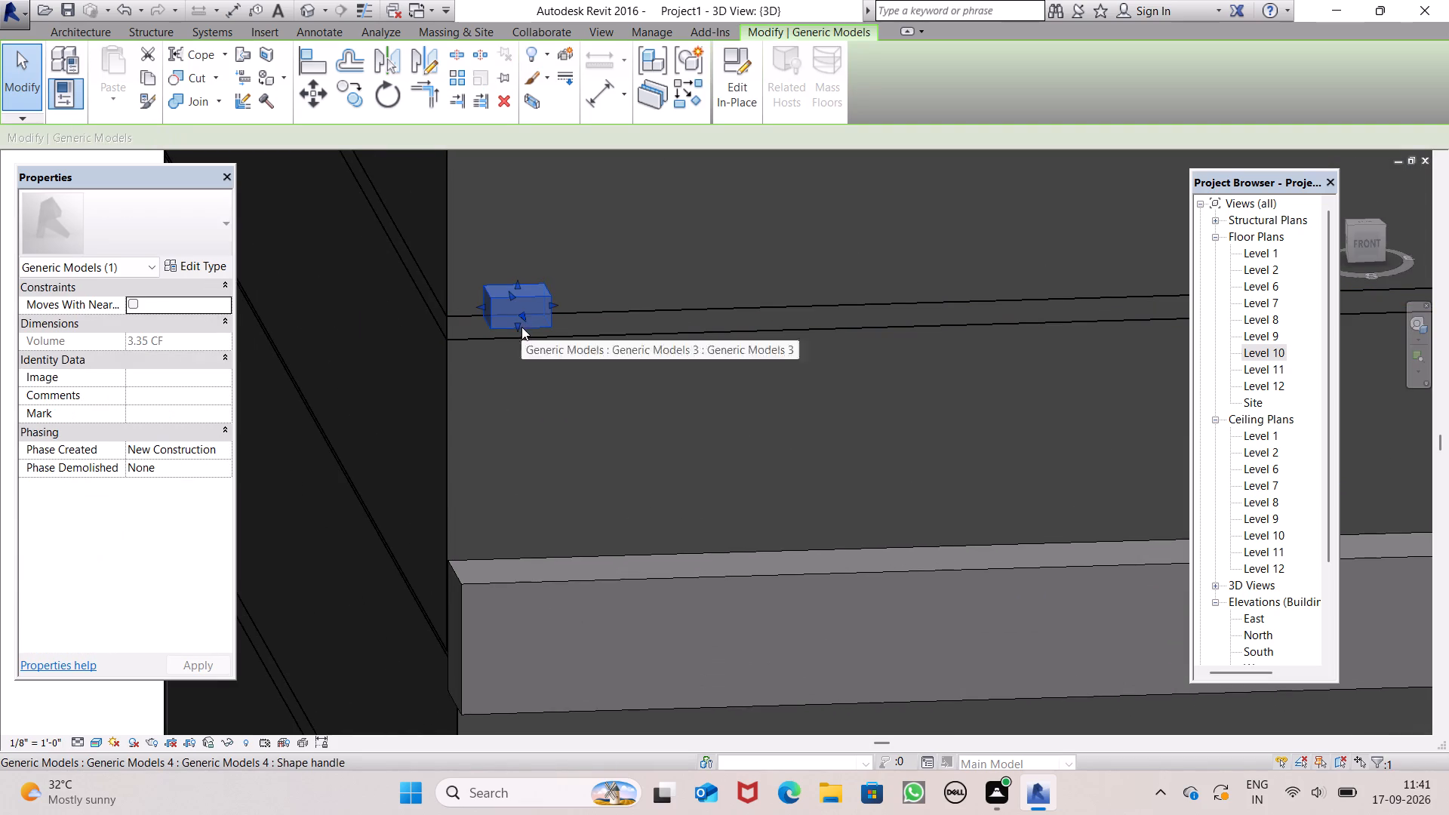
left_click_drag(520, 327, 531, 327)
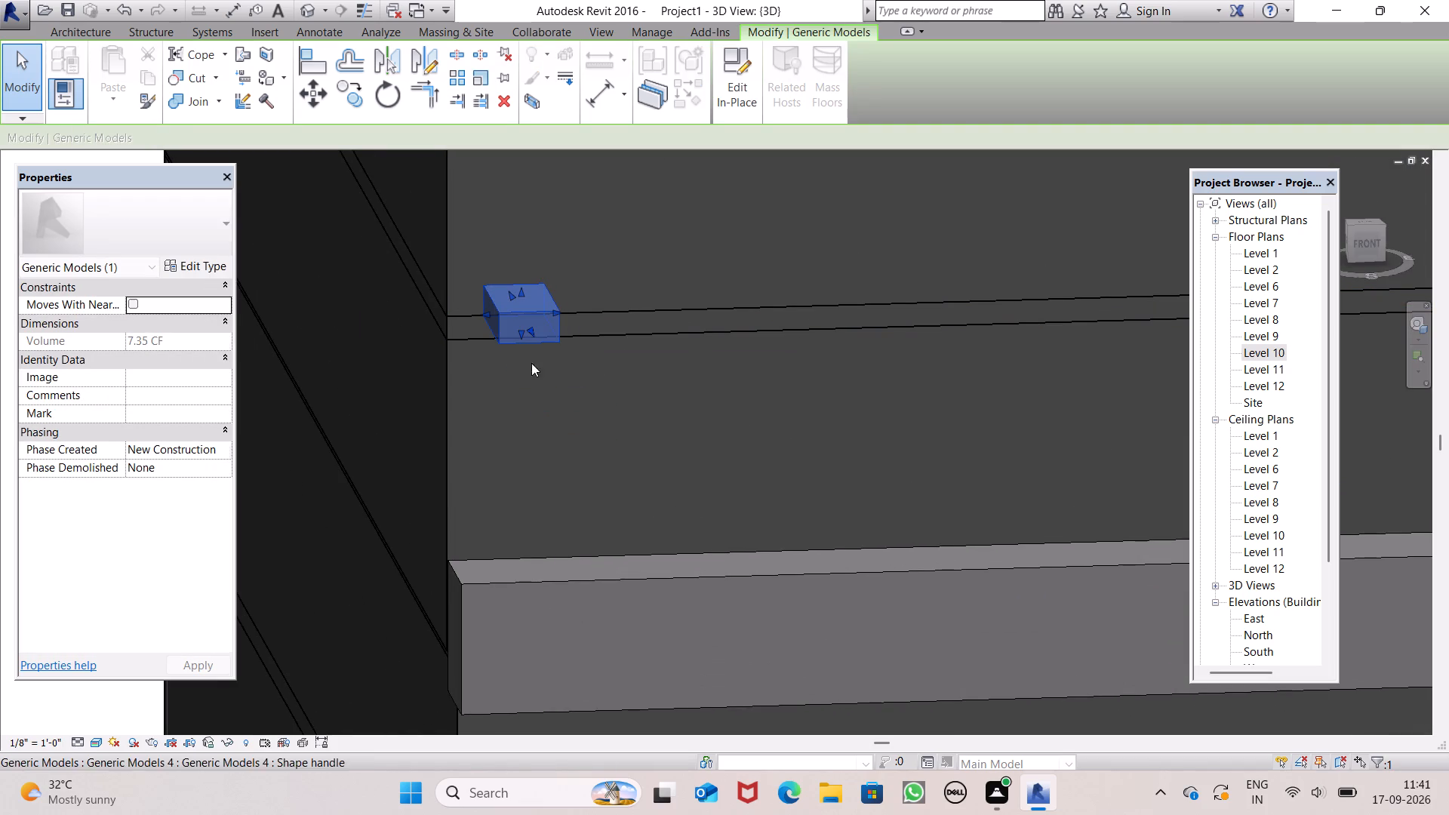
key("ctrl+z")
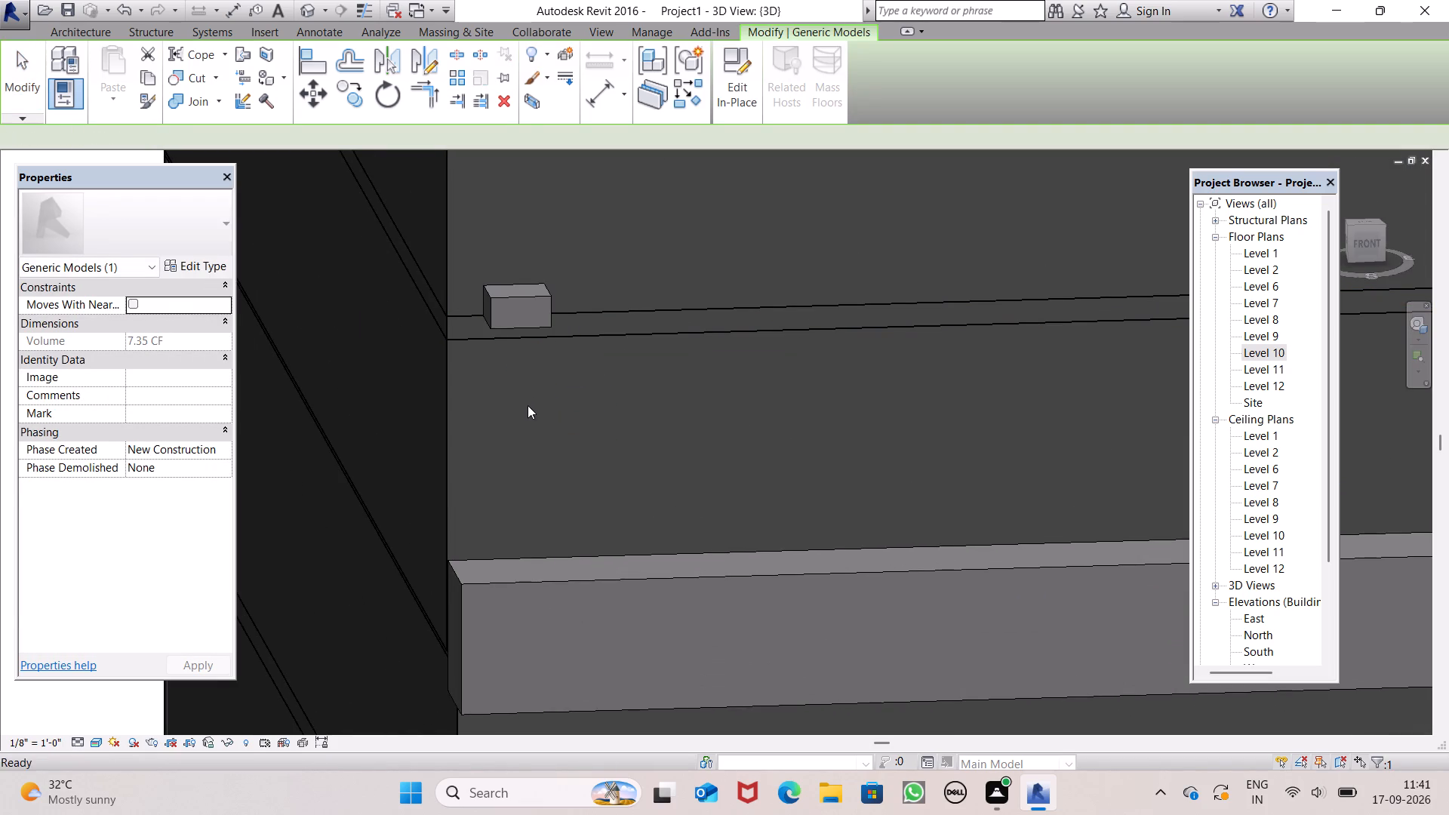
Stretch the Level 10 block's bottom face down the front wall to just below the upper band's top, giving about 30.75 CF.
middle_click_drag(541, 409, 587, 239)
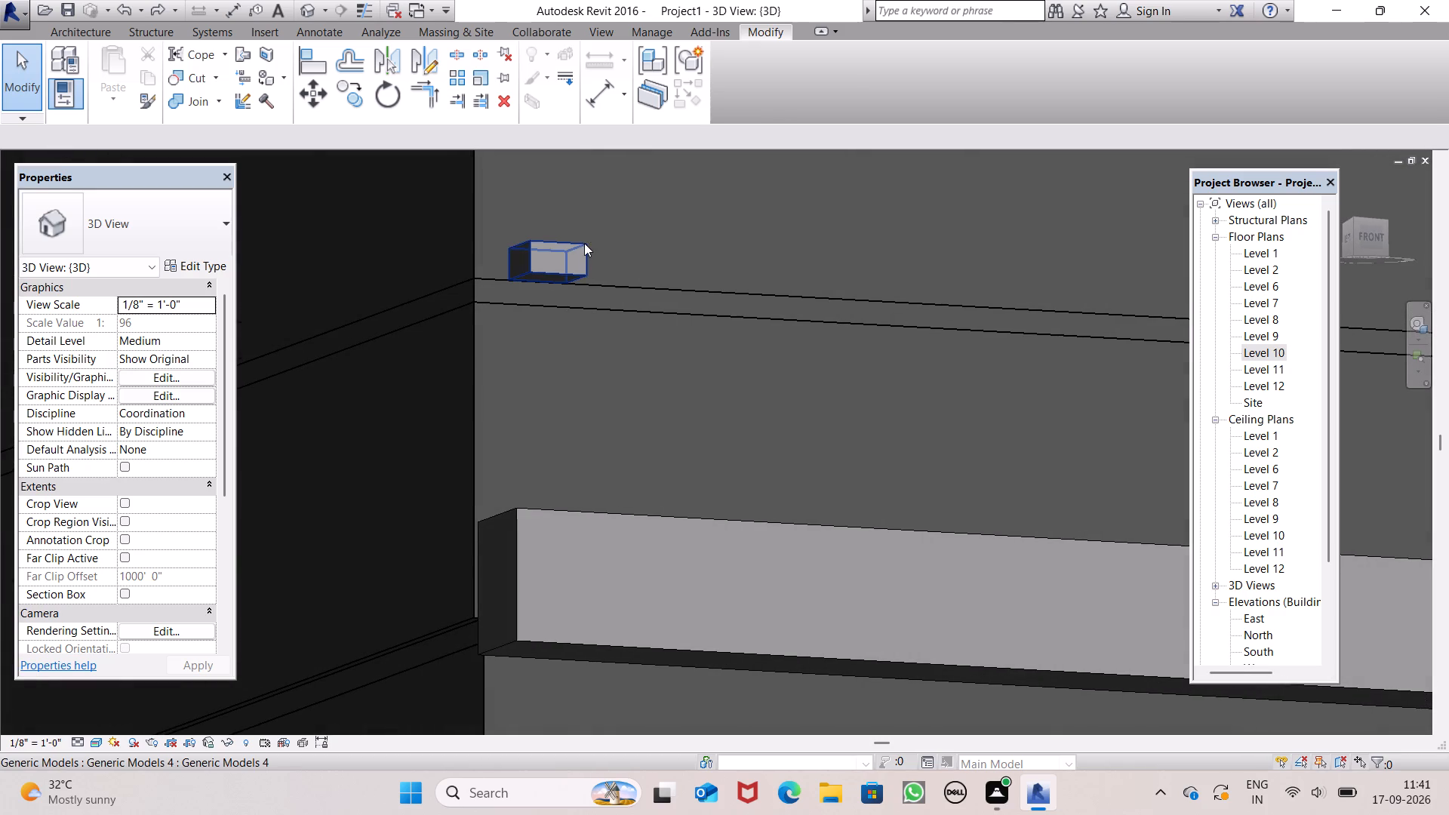
scroll(580, 250, "up", 9)
left_click(551, 331)
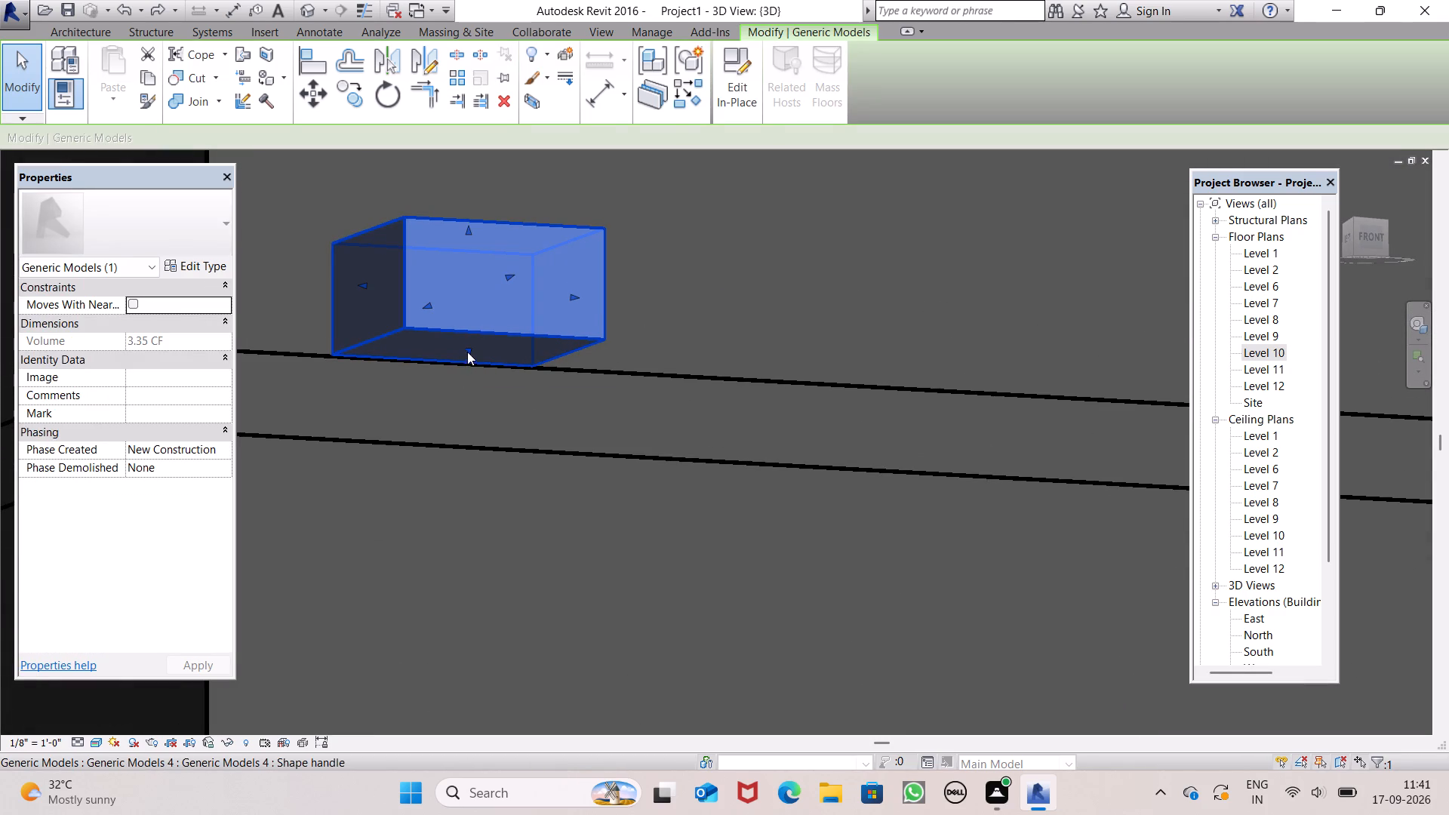
left_click_drag(467, 352, 434, 772)
scroll(582, 321, "down", 5)
scroll(626, 453, "down", 4)
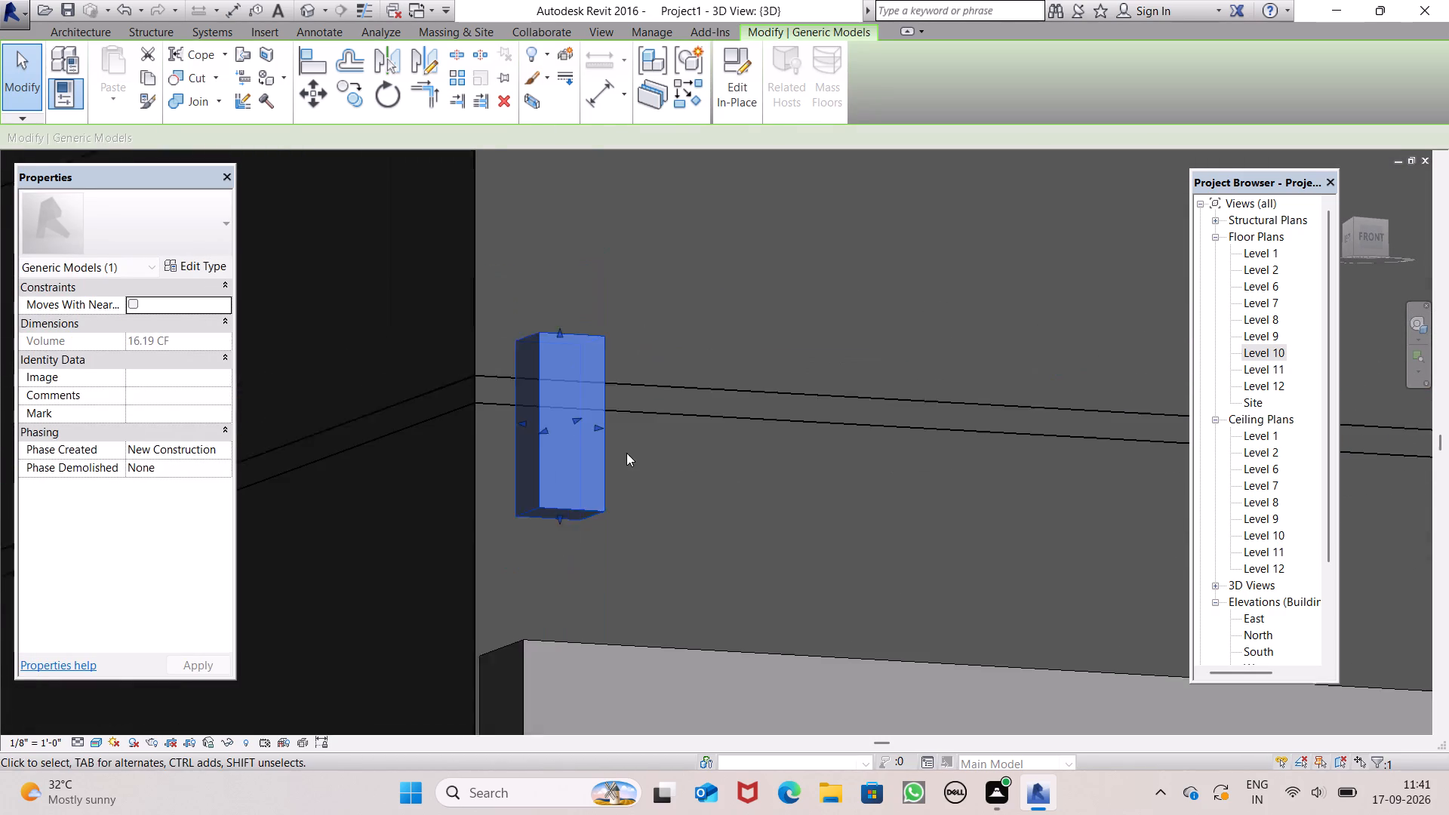
scroll(579, 473, "up", 5)
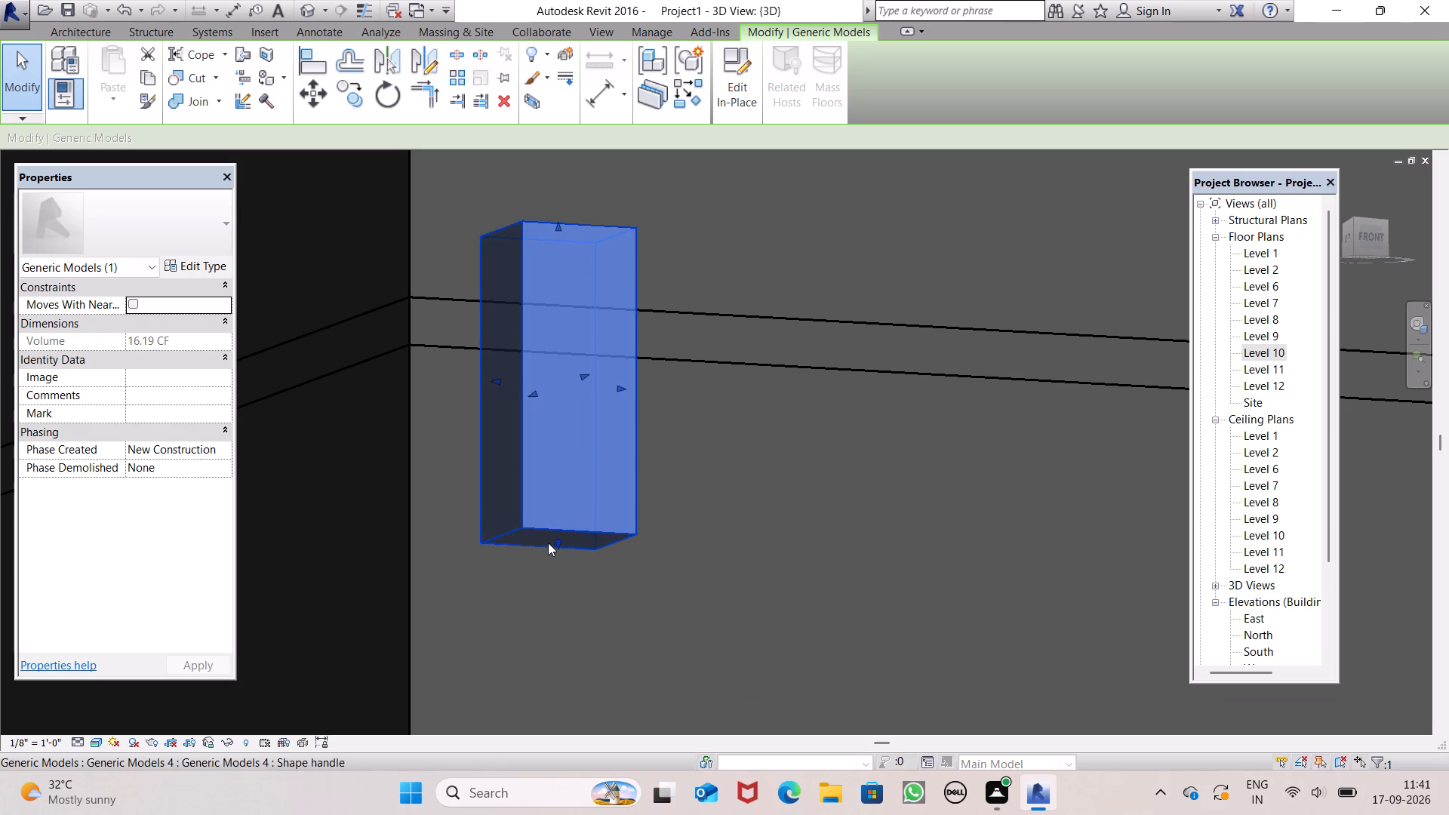
left_click_drag(561, 541, 594, 814)
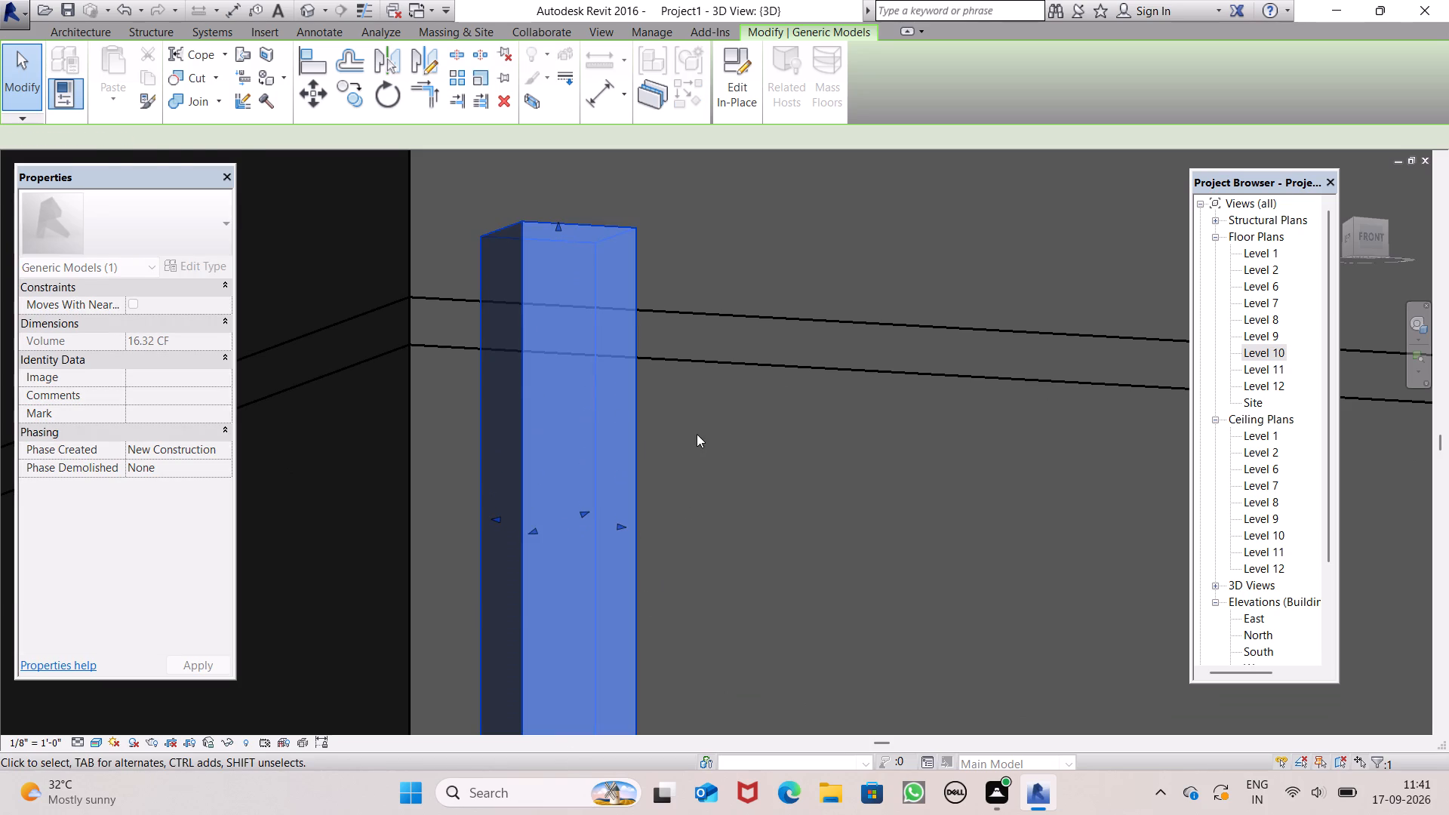
scroll(697, 435, "down", 10)
Raise the vertical block's bottom face to about the upper band's top surface, giving a volume of about 28.11 CF.
scroll(645, 559, "up", 7)
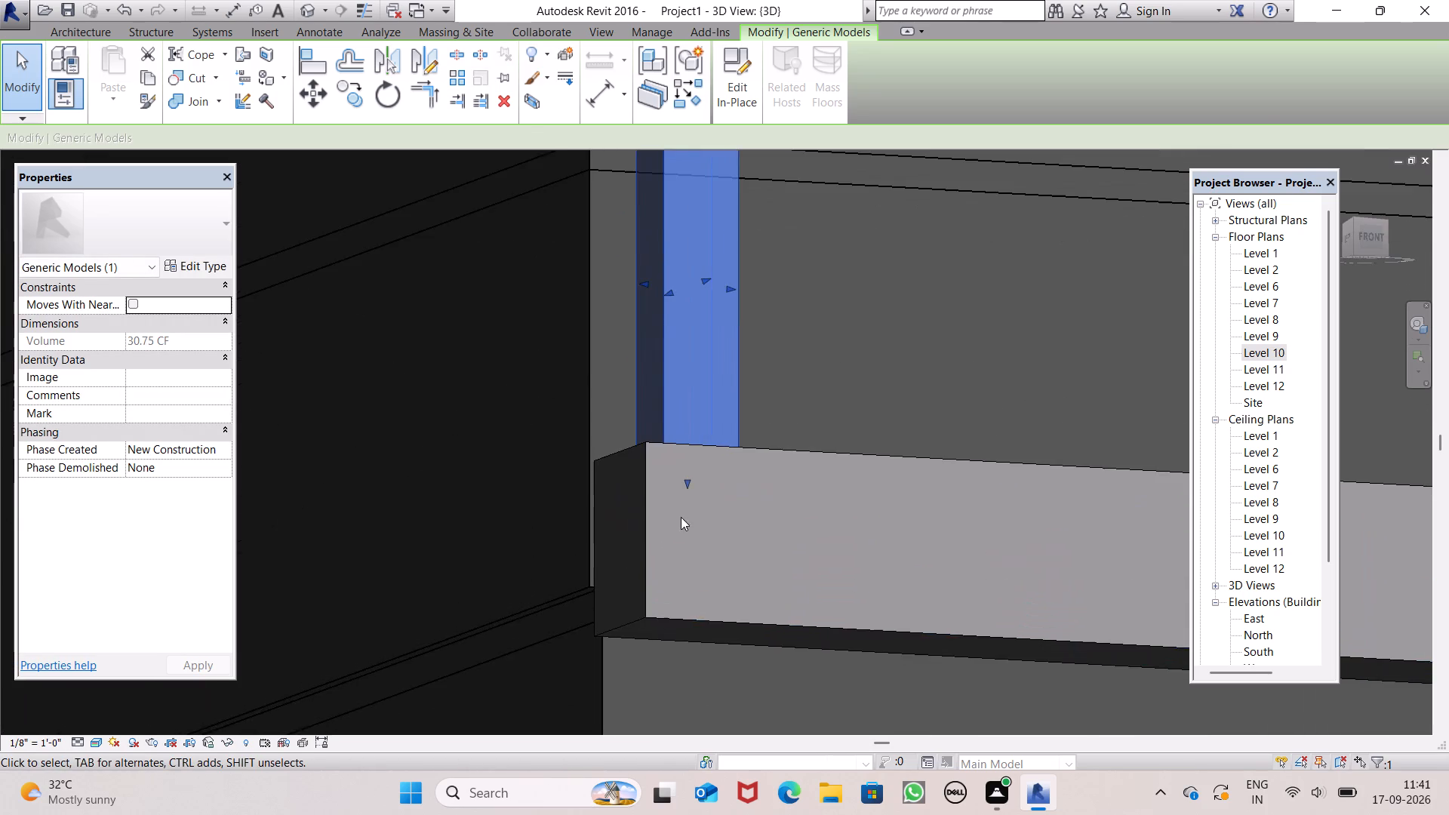
scroll(685, 510, "up", 4)
left_click_drag(688, 457, 688, 447)
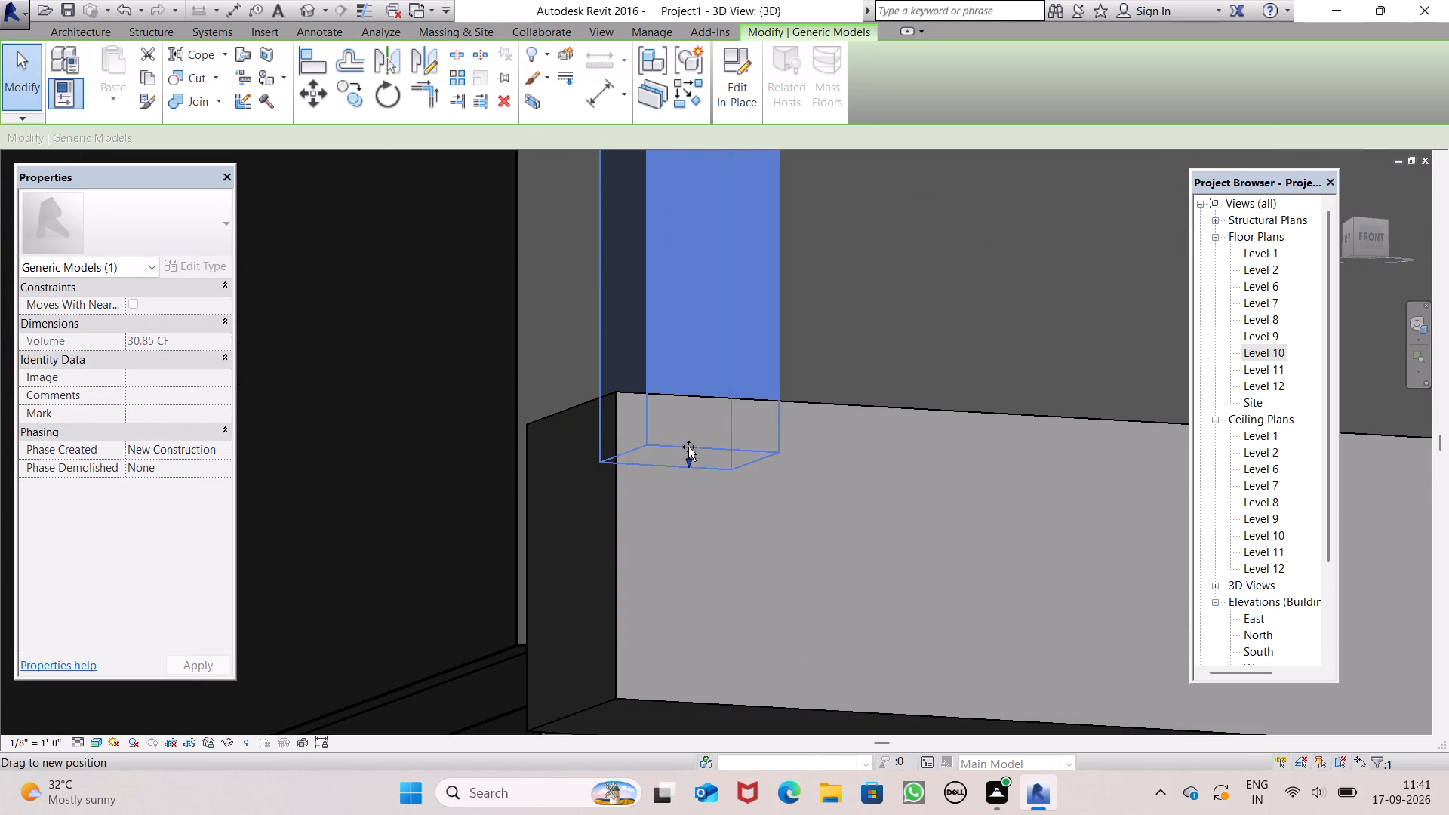
left_click_drag(688, 447, 678, 398)
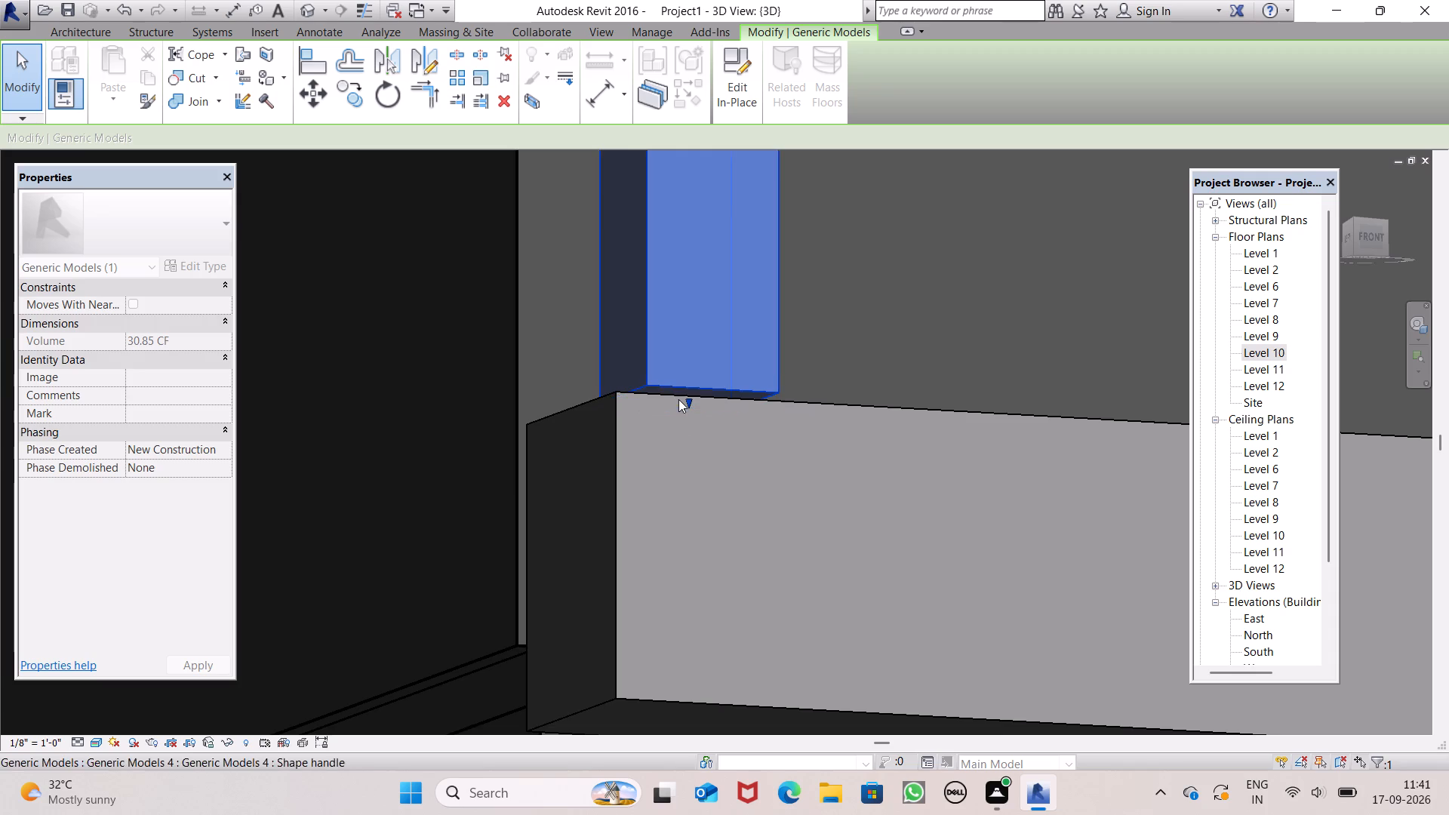
Examine from above how the vertical block's bottom end meets the top of the upper band.
scroll(682, 424, "down", 5)
middle_click_drag(744, 423, 709, 669, "shift")
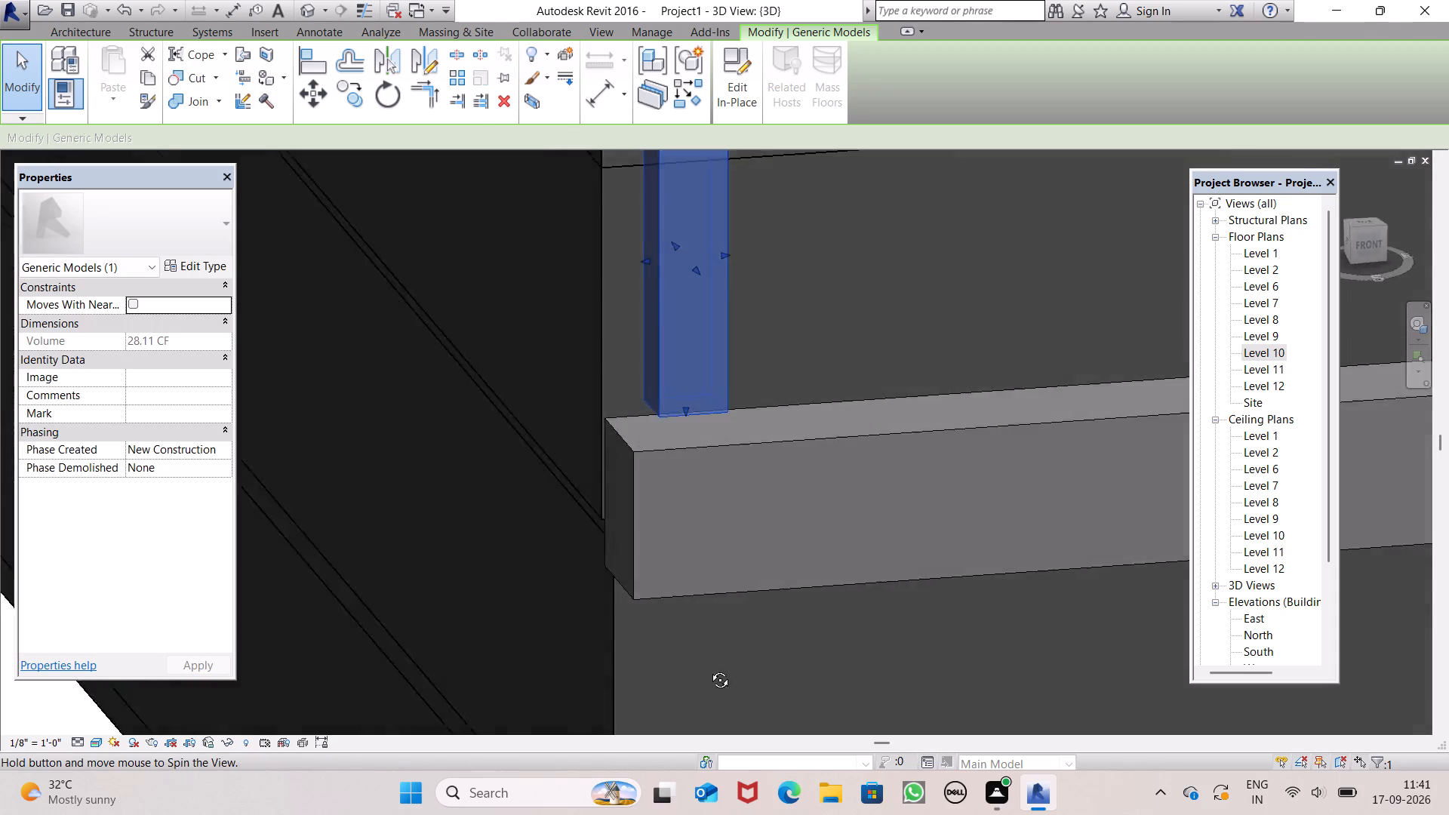
middle_click_drag(709, 669, 678, 689, "shift")
scroll(706, 386, "up", 2)
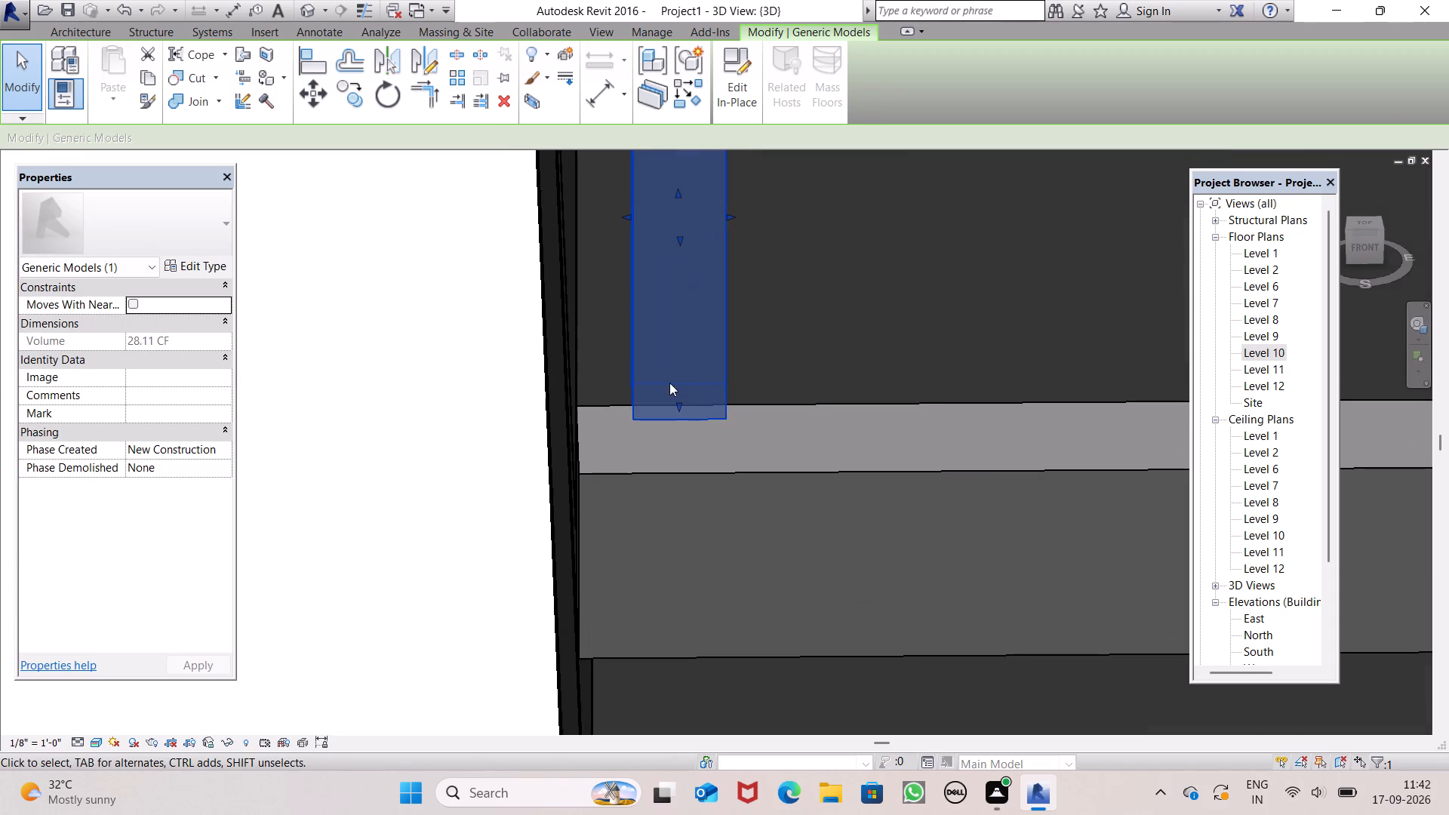
scroll(691, 416, "up", 1)
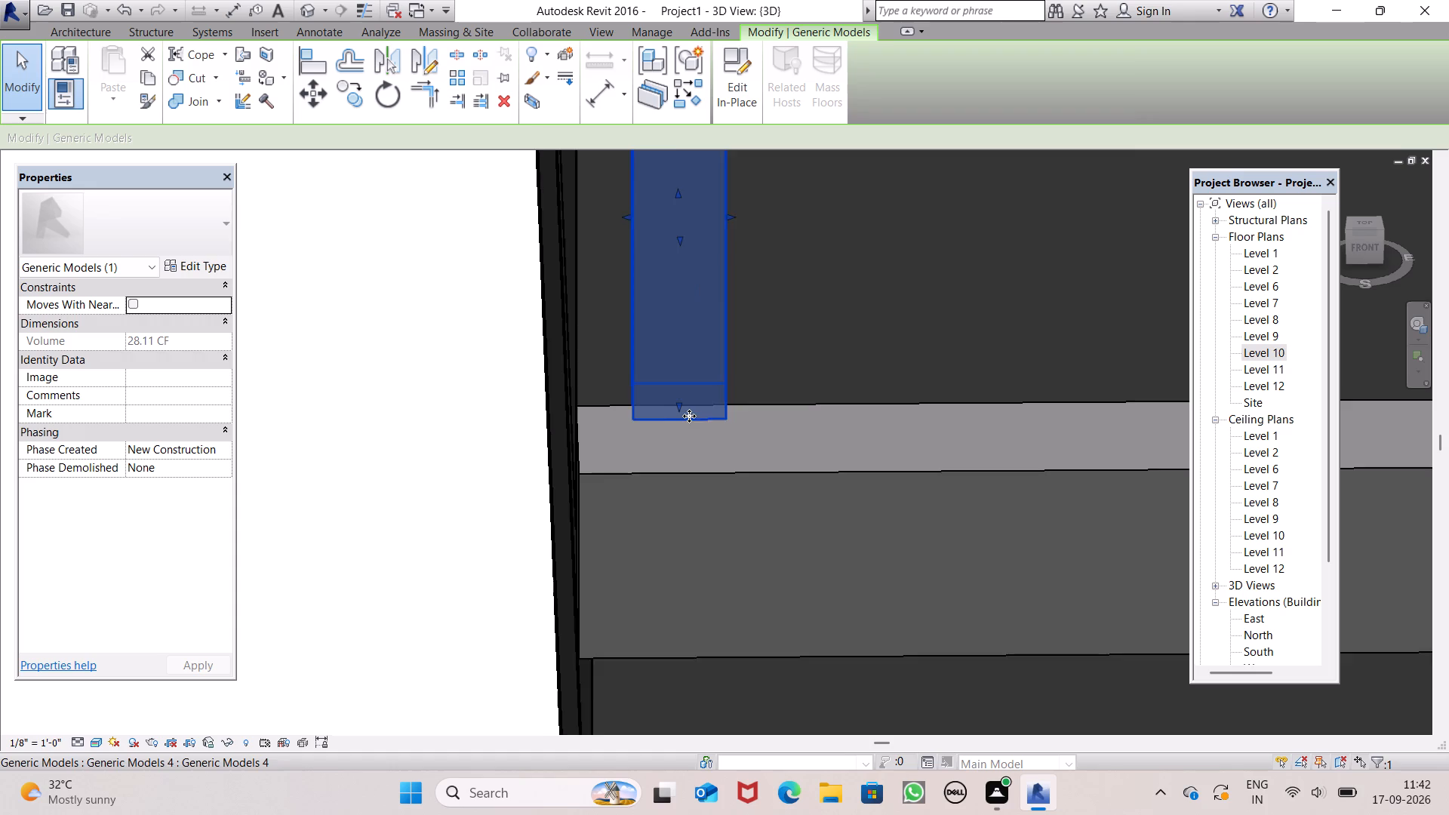
left_click(792, 352)
scroll(729, 400, "down", 4)
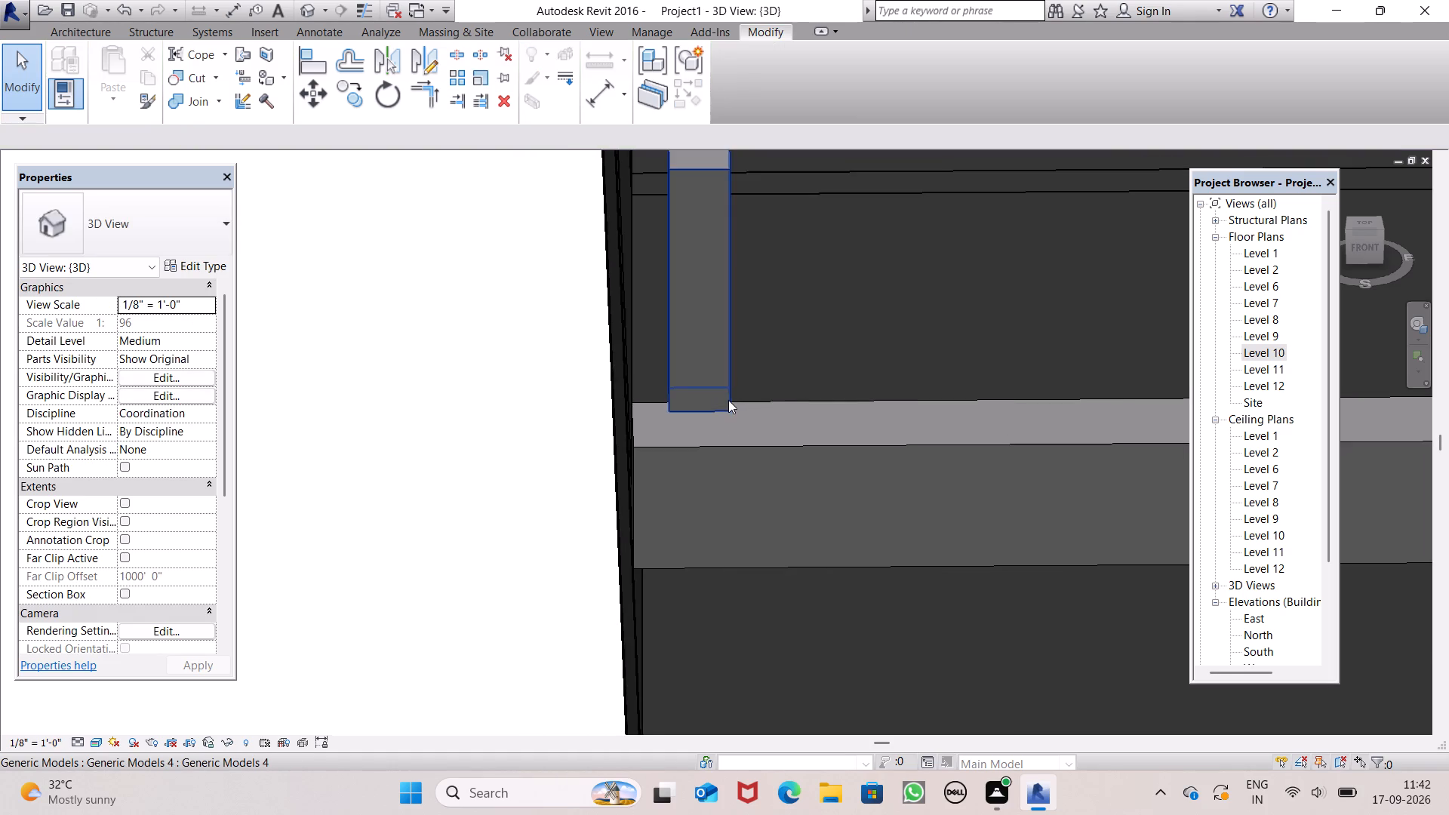
Stretch the Level 10 vertical block's bottom face down toward the upper band's top, giving a volume of about 30.70 CF.
scroll(728, 400, "down", 4)
middle_click_drag(714, 395, 920, 411)
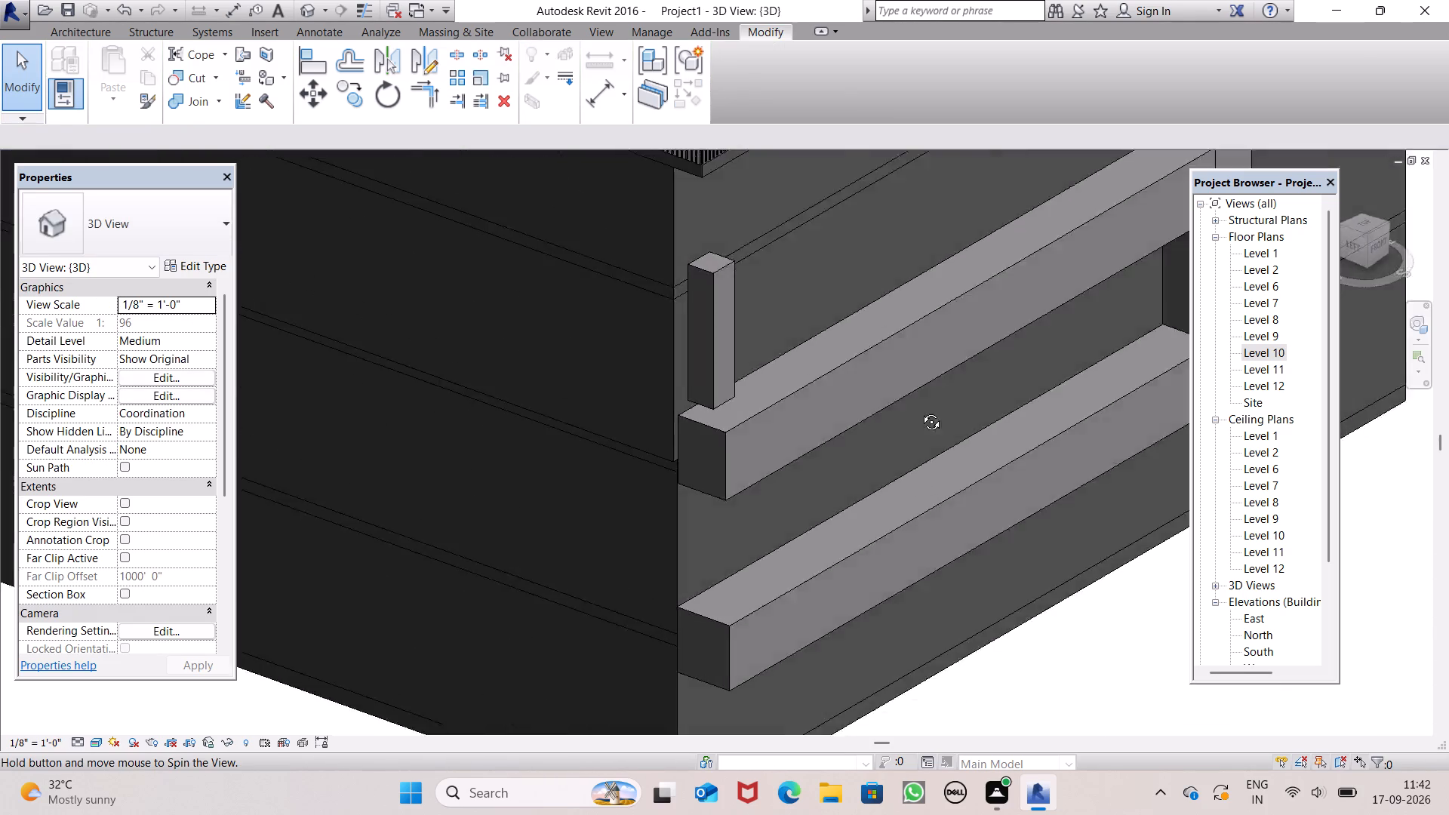
middle_click_drag(920, 411, 940, 410)
scroll(714, 408, "up", 8)
left_click(732, 398)
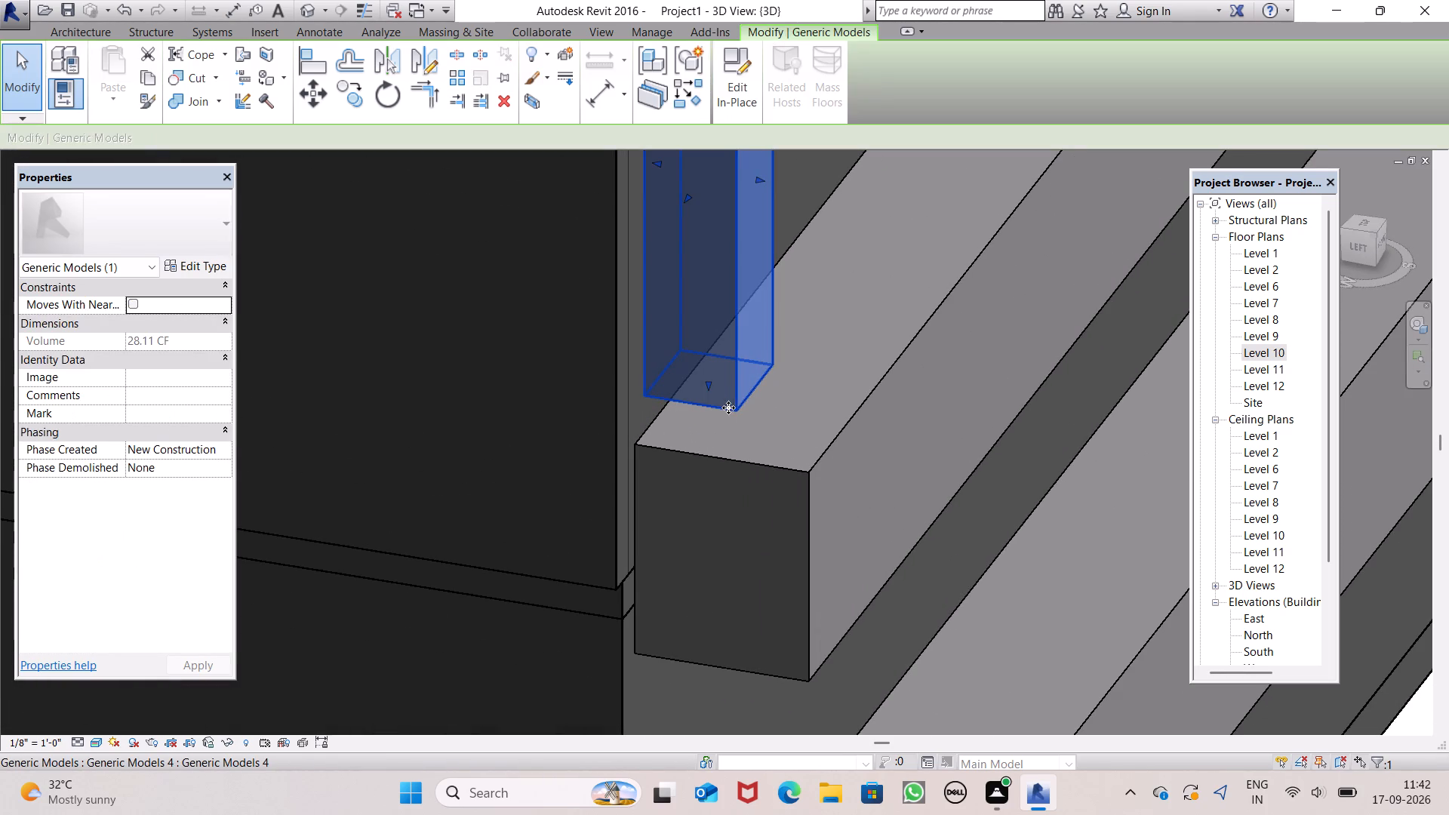
left_click_drag(709, 383, 709, 409)
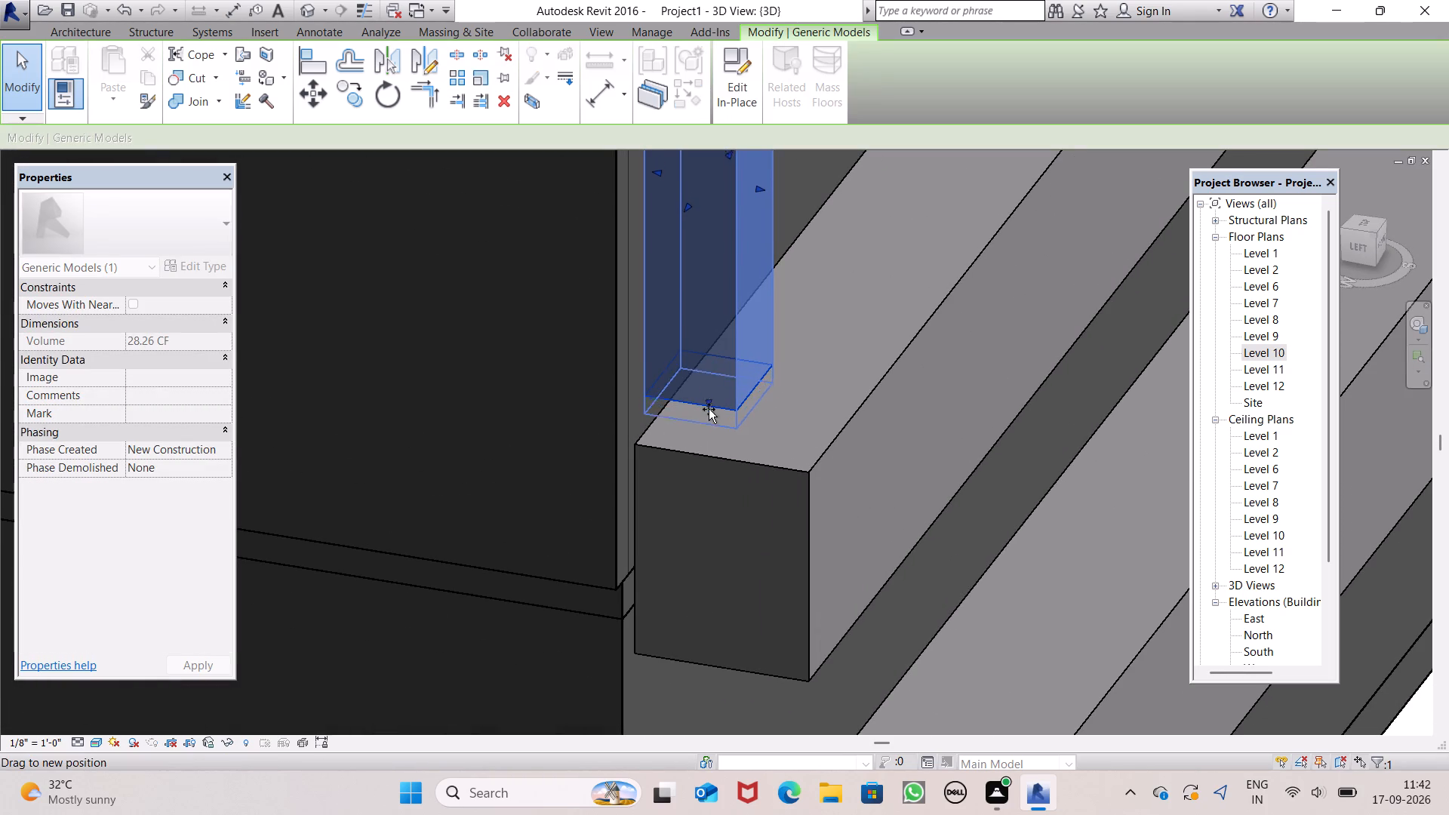
left_click_drag(709, 409, 703, 419)
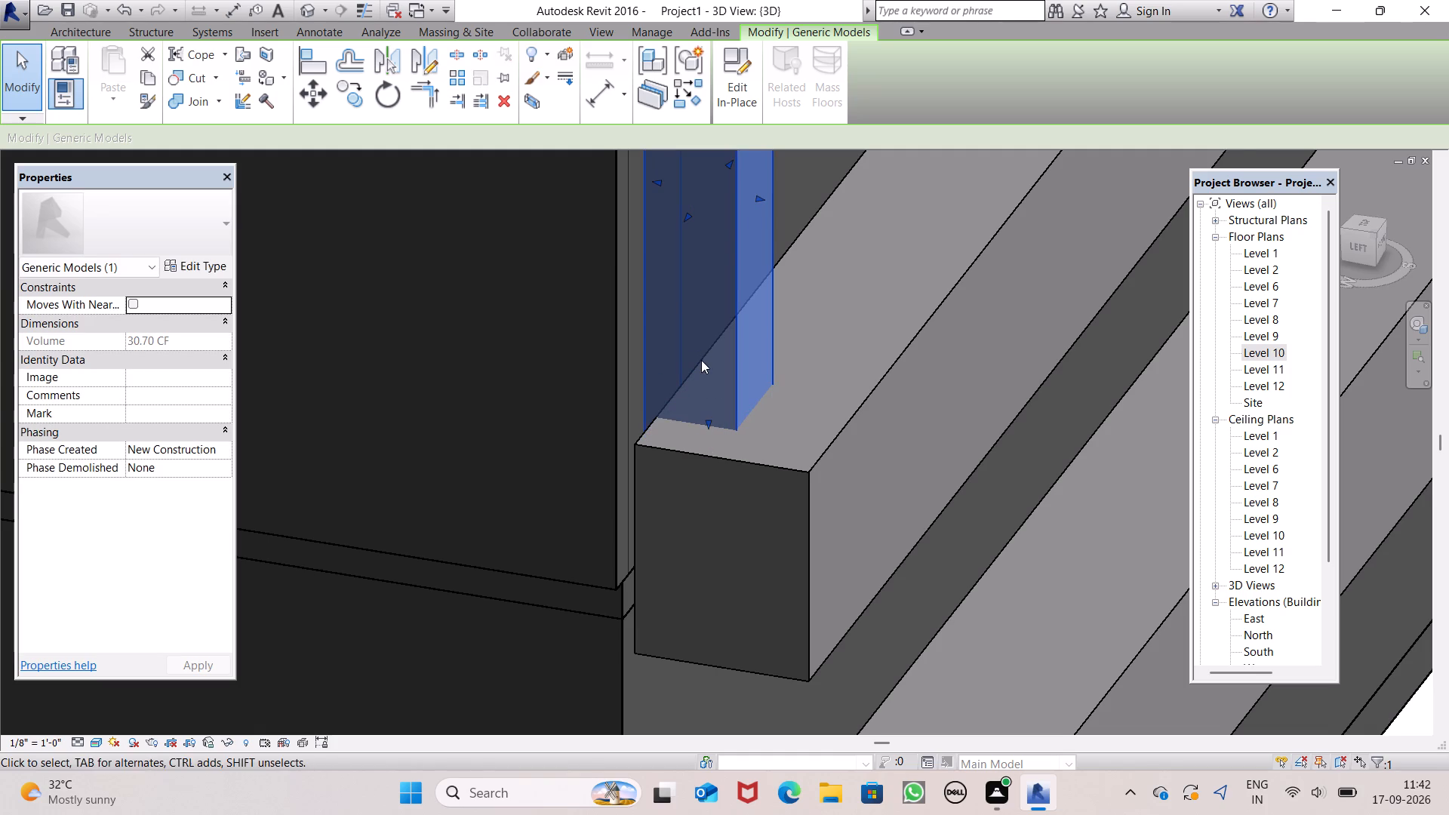
Extend the vertical block's left side face toward the front wall's left corner, giving a volume of about 38.47 CF.
scroll(706, 407, "down", 5)
scroll(706, 309, "up", 3)
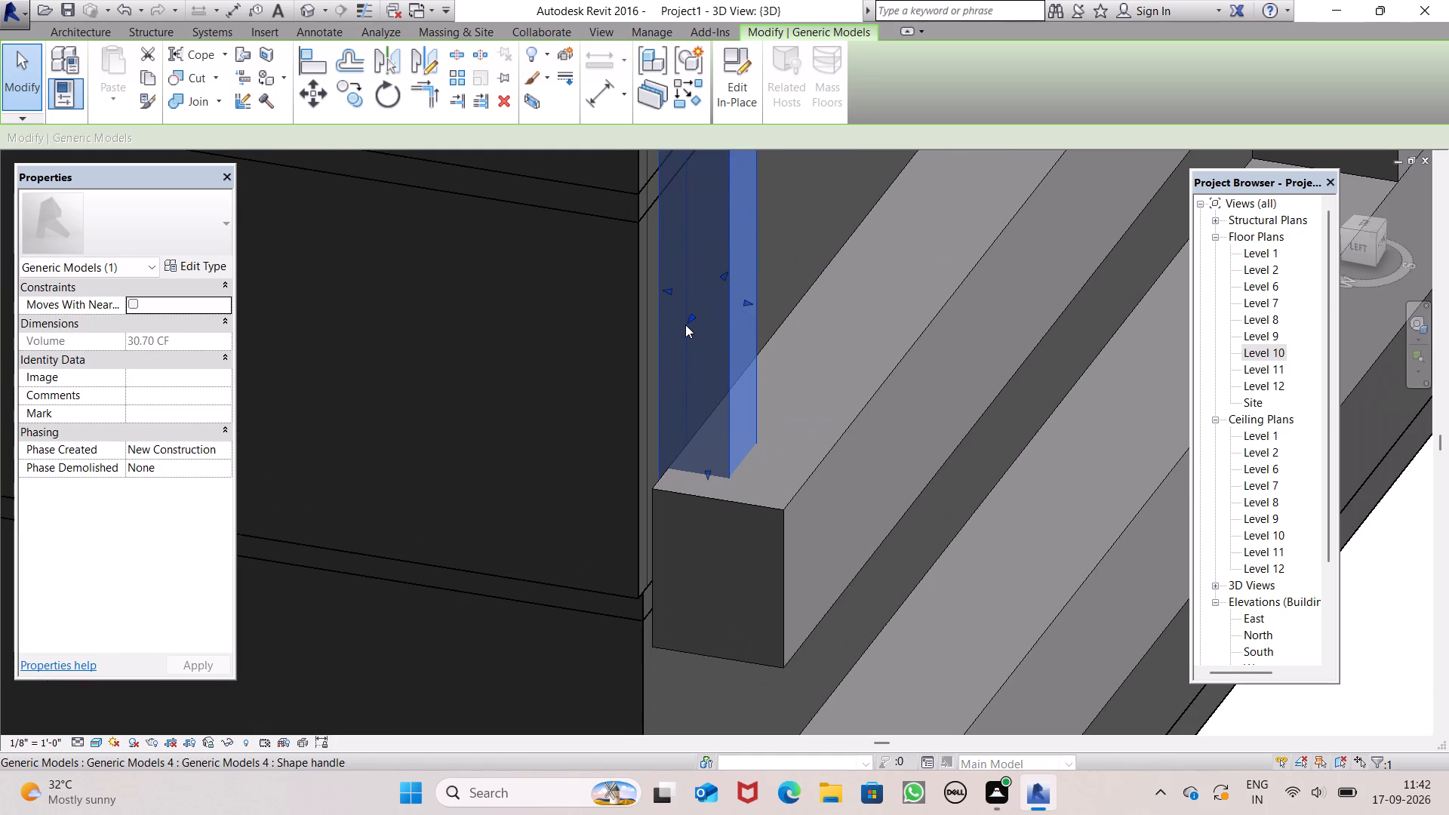
left_click_drag(693, 318, 690, 343)
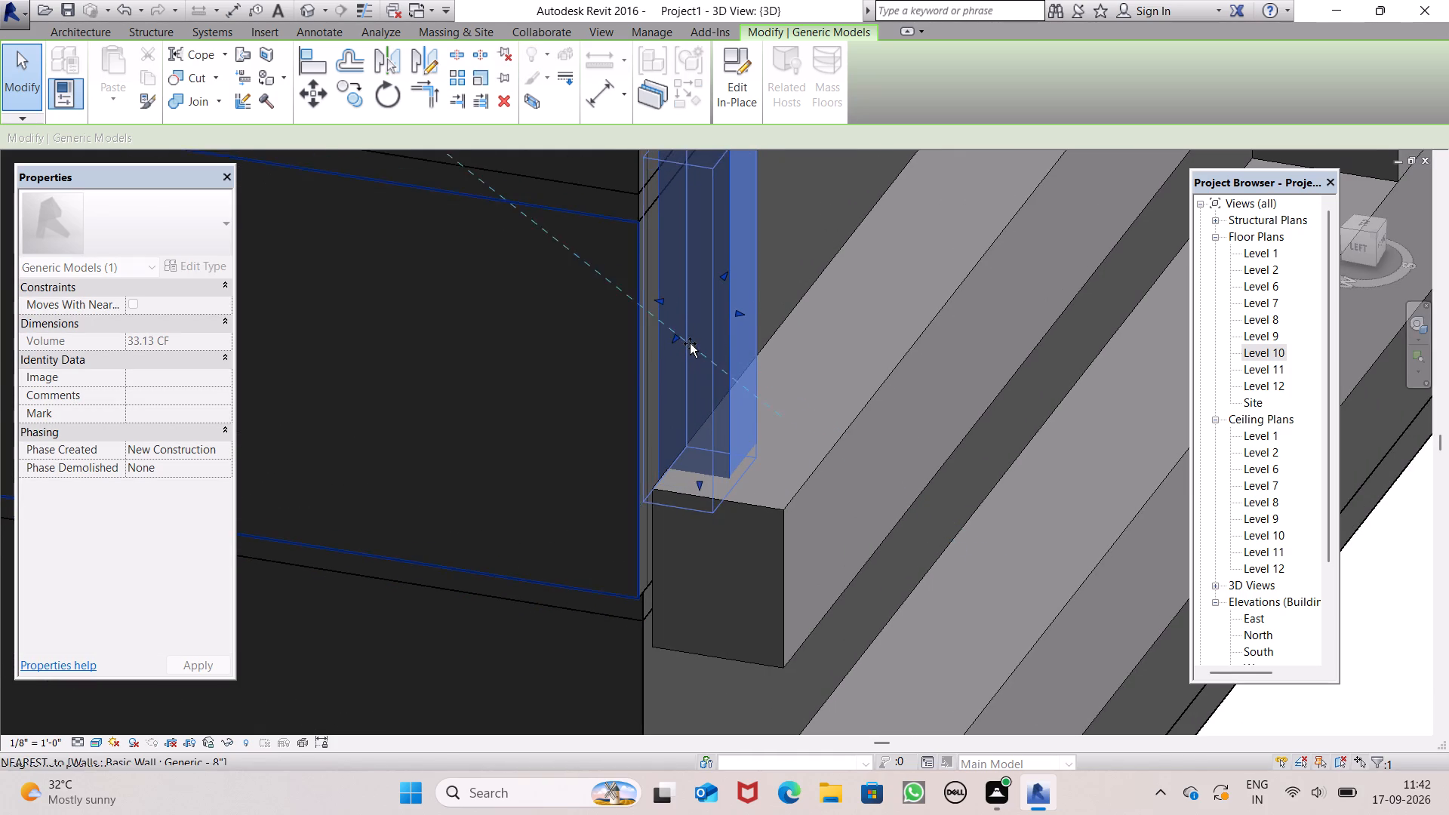
left_click_drag(690, 343, 704, 338)
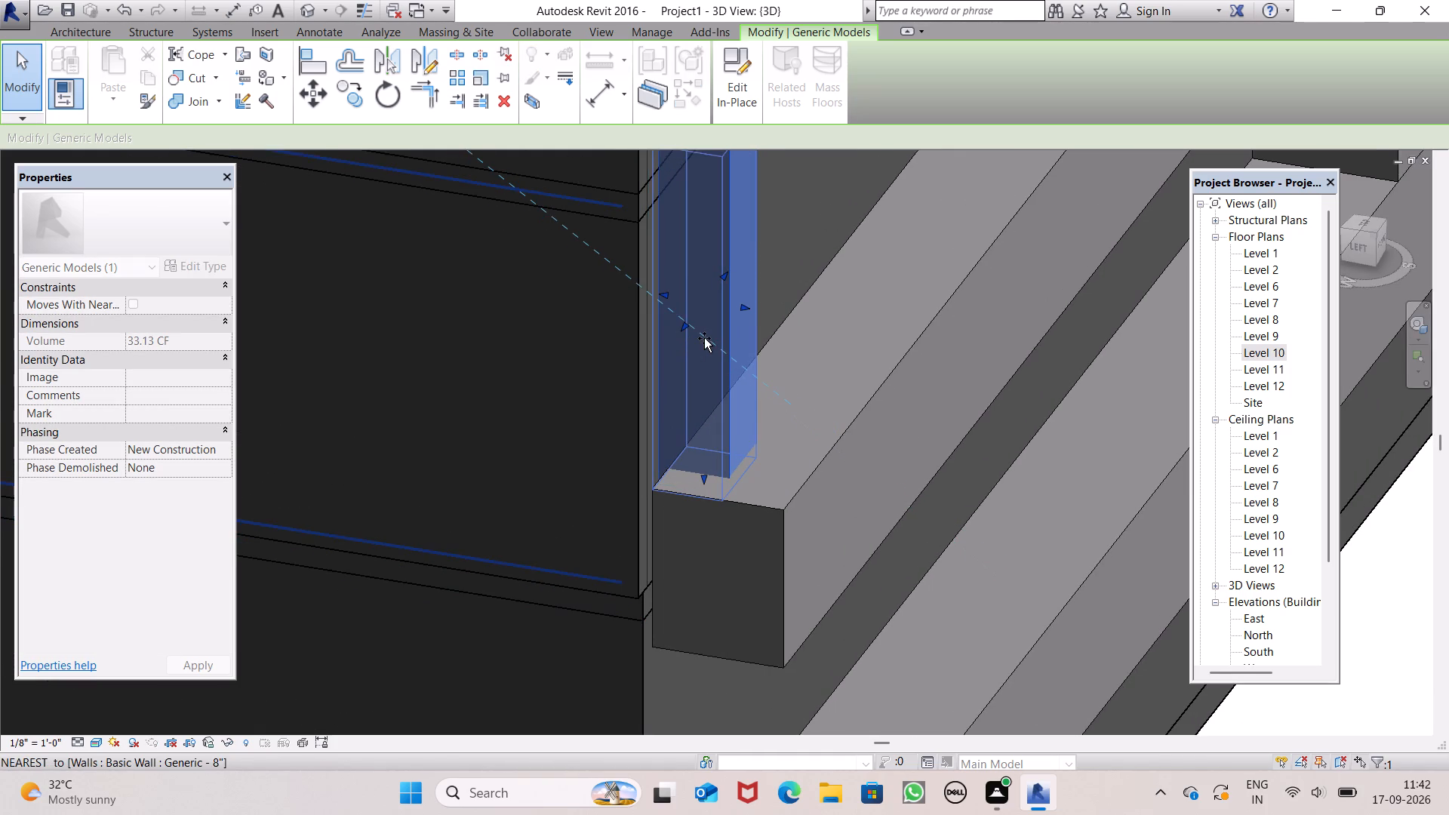
left_click_drag(704, 338, 705, 337)
scroll(642, 457, "up", 5)
scroll(672, 444, "down", 1)
scroll(680, 431, "up", 1)
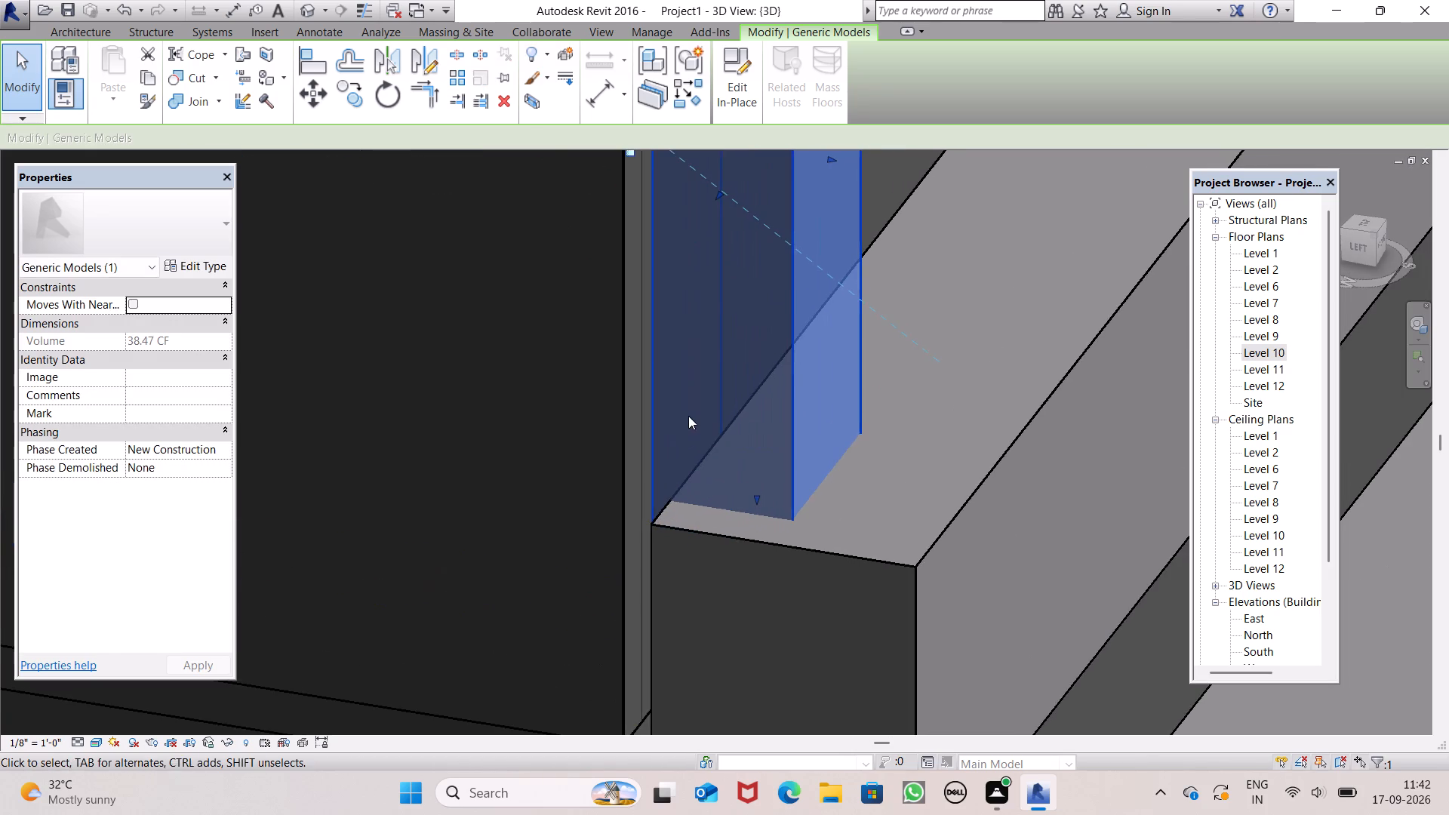
Raise the vertical block's bottom face slightly at the upper band's top surface, giving a volume of about 37.01 CF.
scroll(819, 551, "down", 5)
scroll(924, 552, "down", 6)
middle_click_drag(998, 560, 724, 427, "shift")
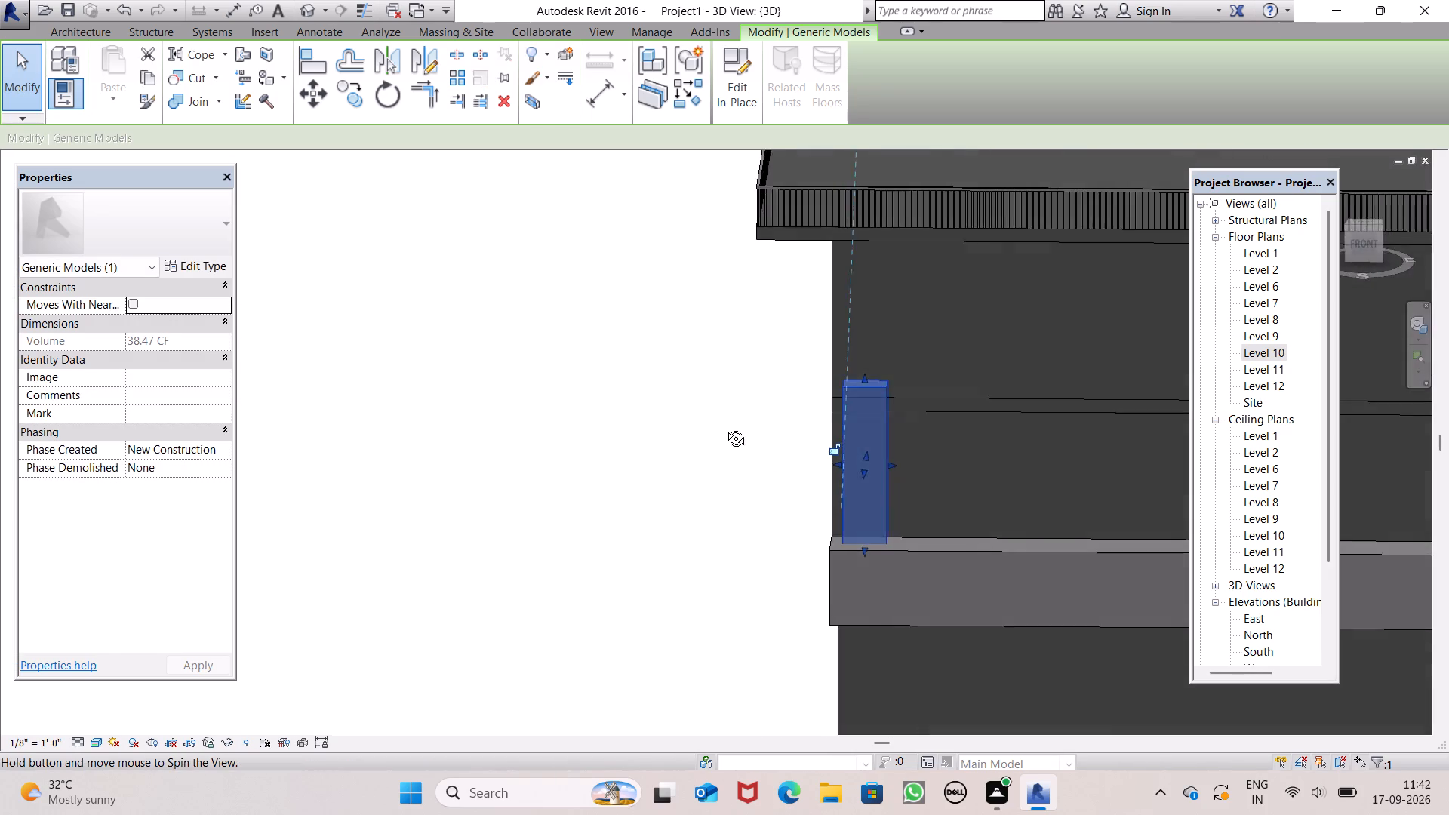
middle_click_drag(724, 427, 781, 579, "shift")
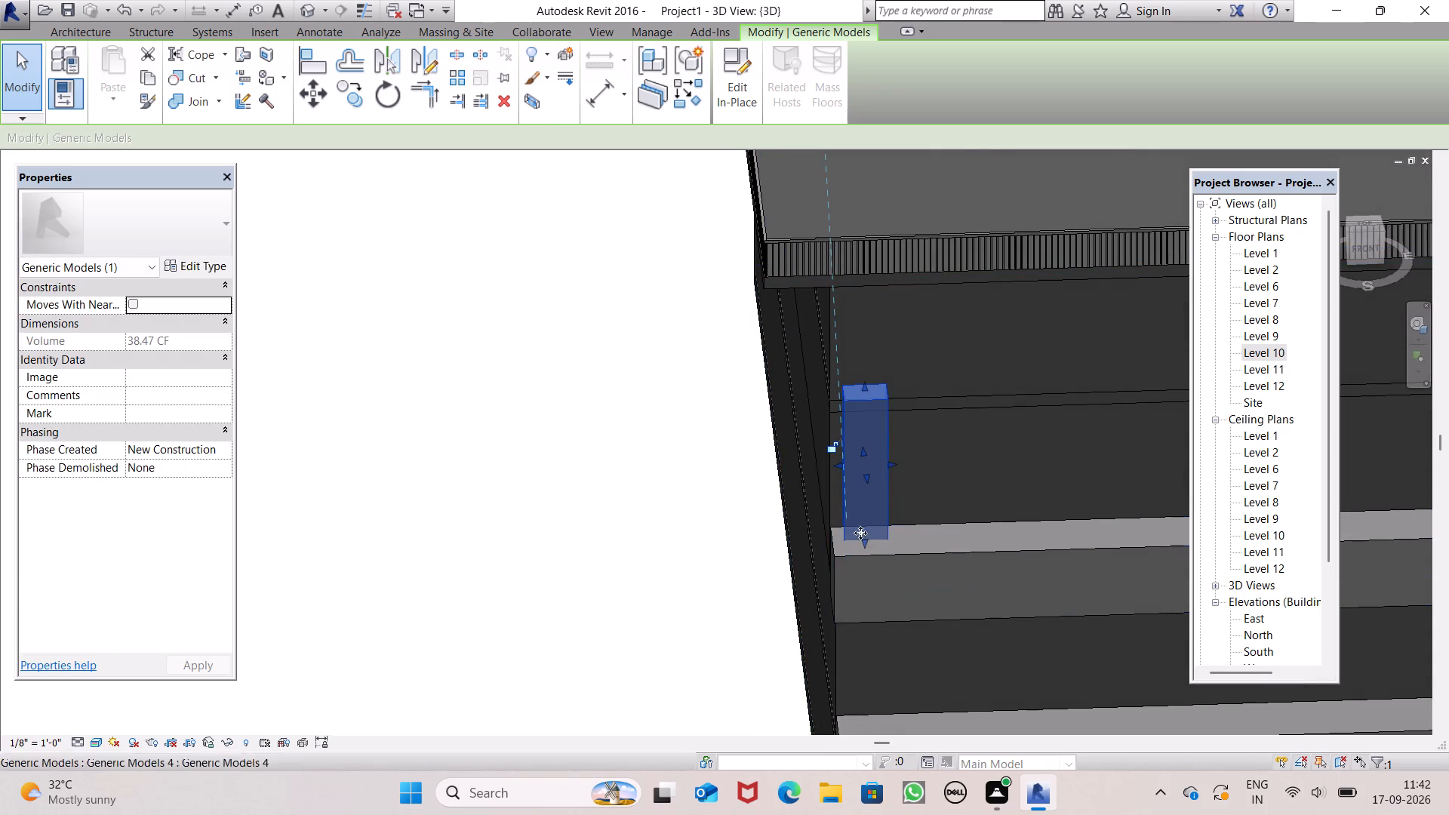
scroll(860, 533, "up", 6, "shift")
scroll(820, 518, "up", 7)
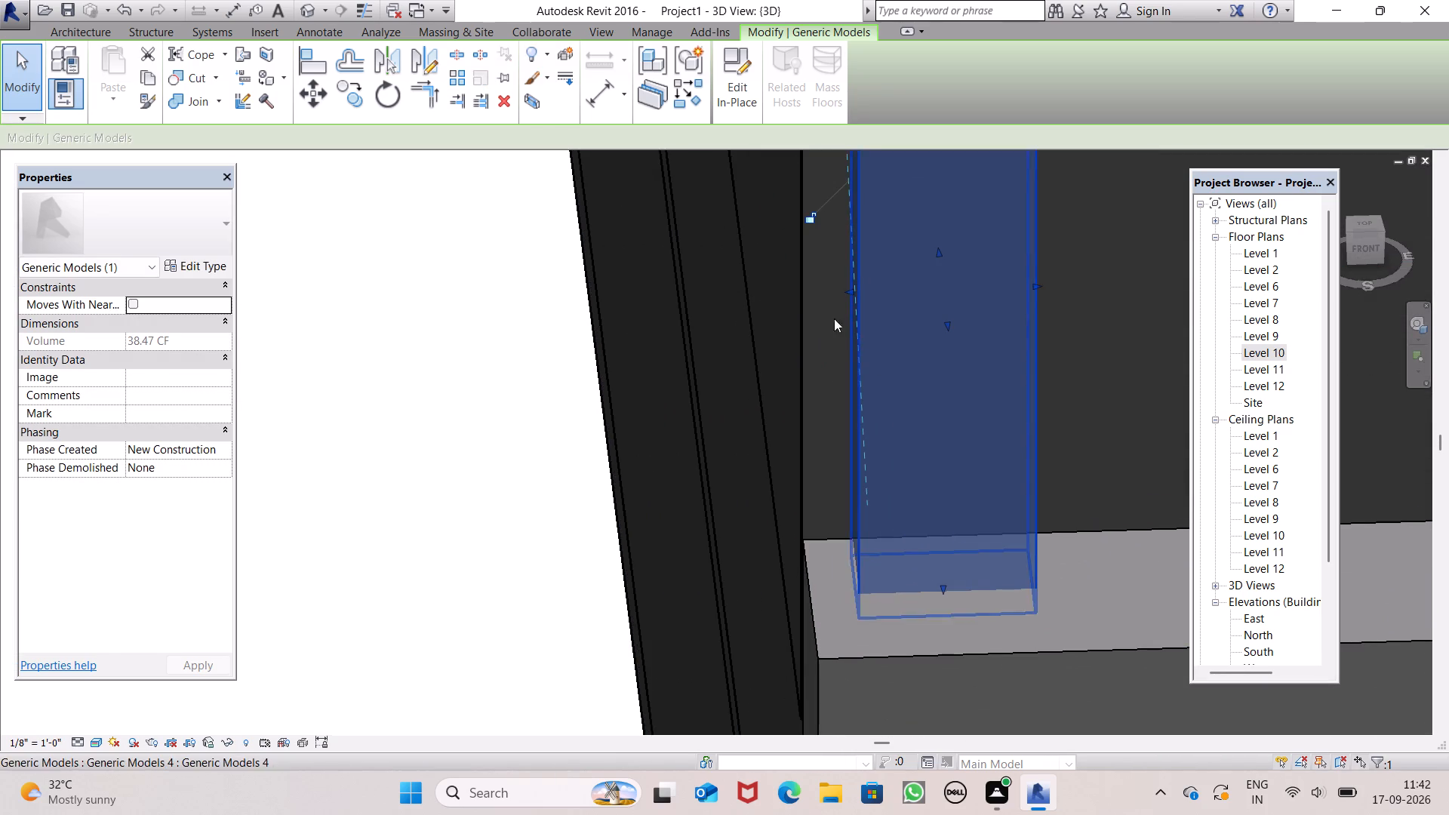
scroll(837, 314, "down", 8)
left_click(683, 406)
scroll(804, 389, "up", 6)
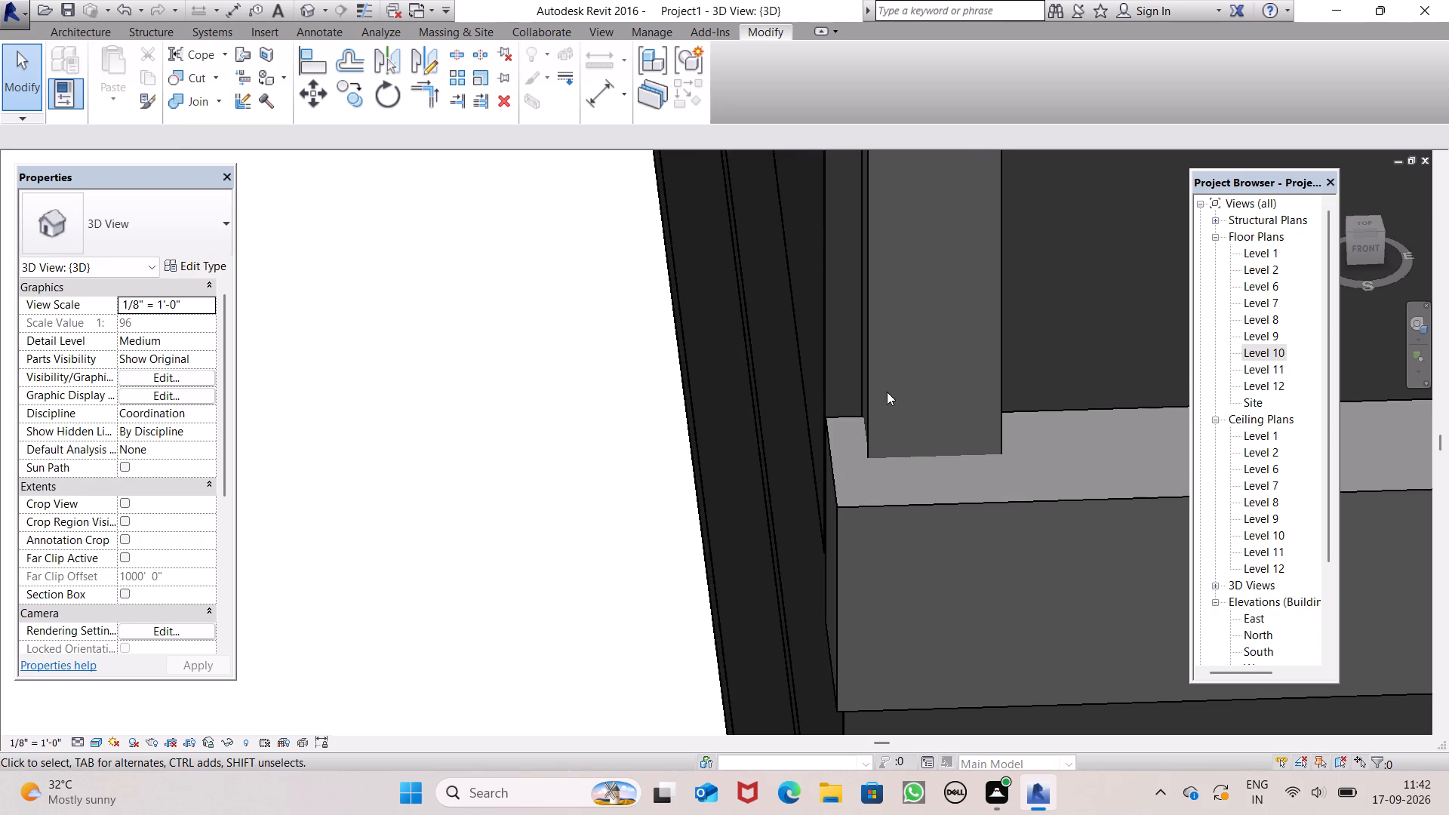
left_click(888, 395)
left_click(870, 406)
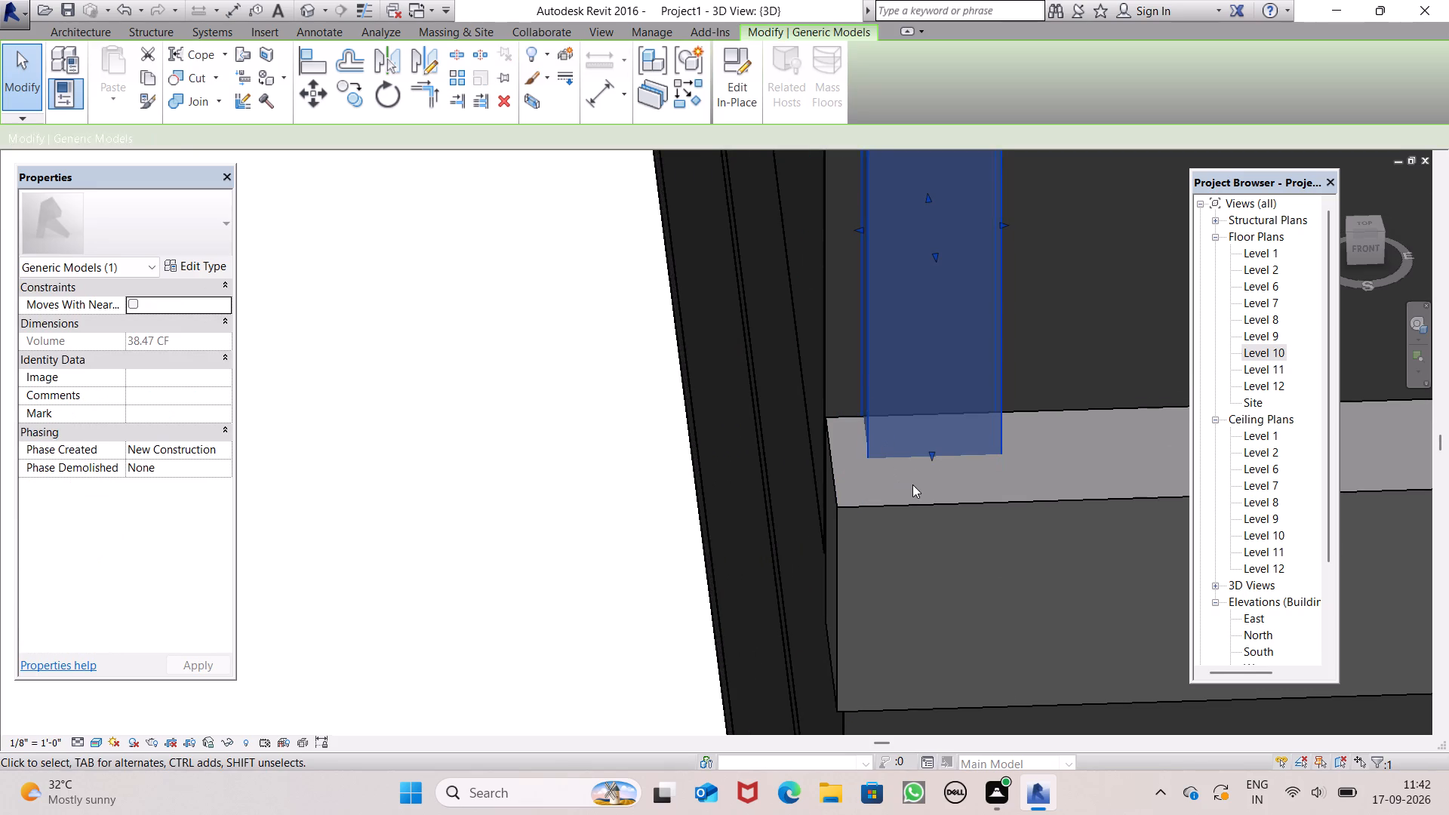
scroll(923, 472, "down", 2)
scroll(925, 453, "up", 6)
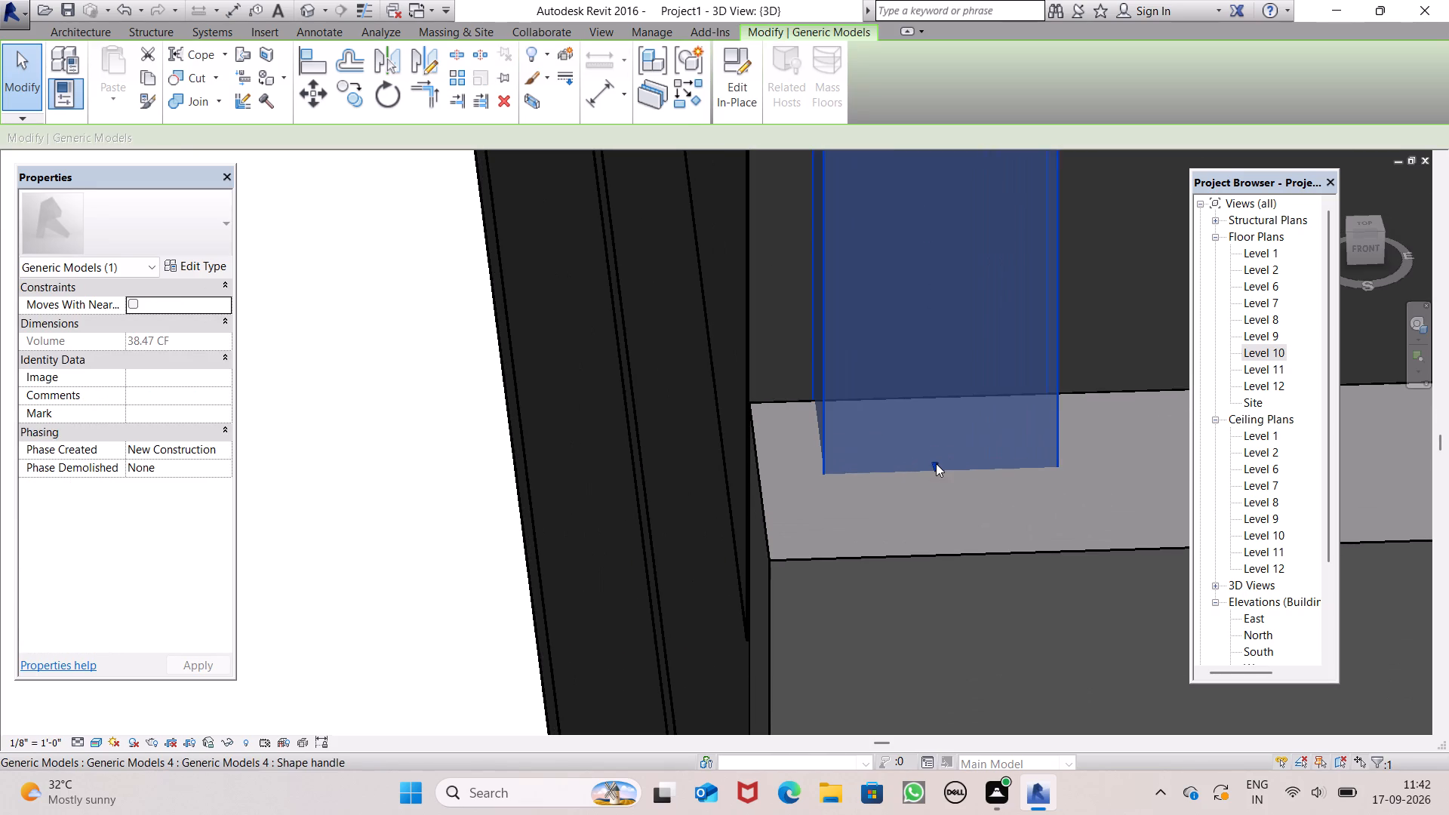
left_click_drag(937, 463, 946, 440)
left_click(946, 438)
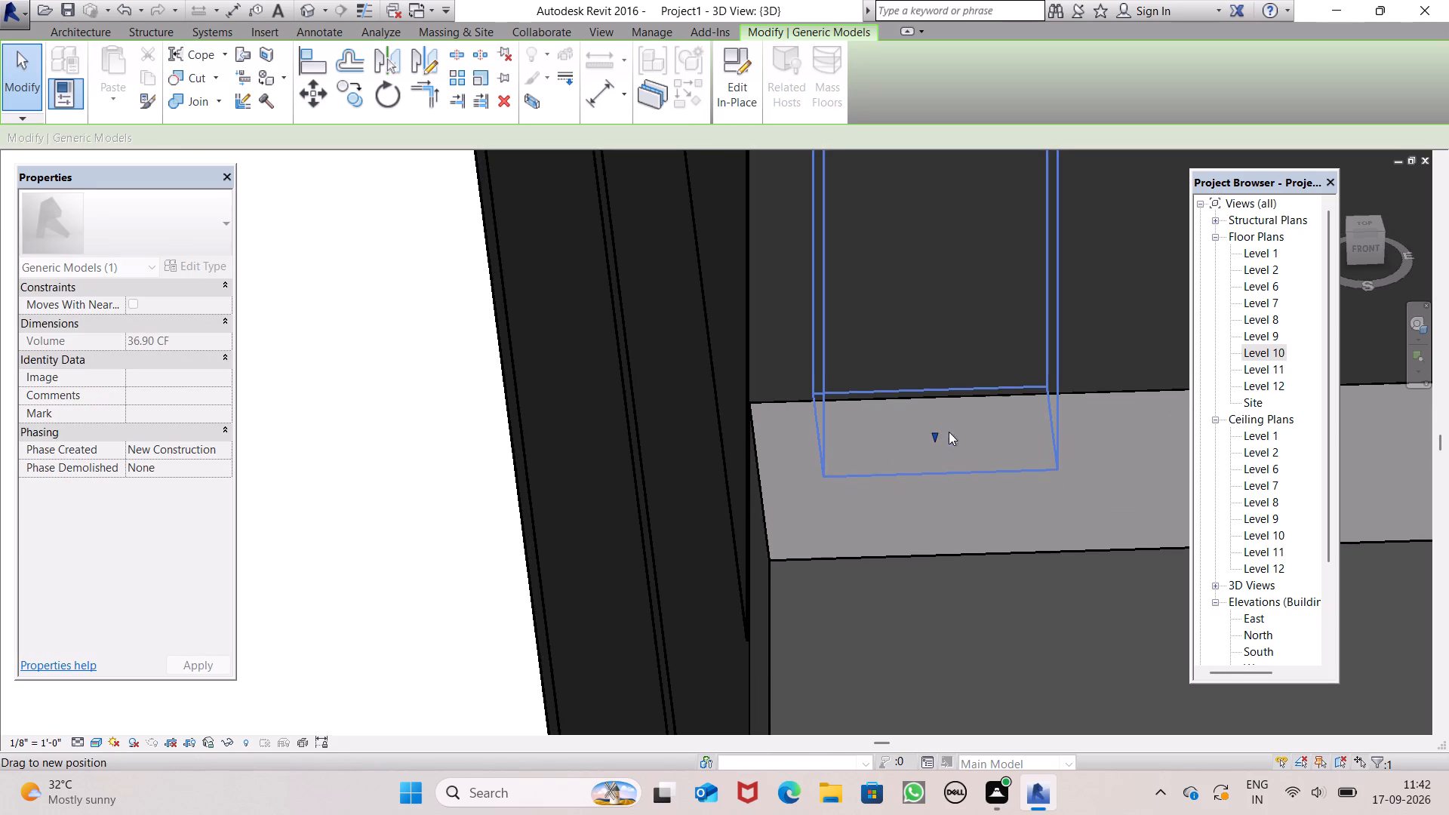
Stretch the vertical block's left side face out to the front wall's left end, giving a volume of about 47.28 CF.
scroll(828, 507, "down", 8)
middle_click_drag(873, 494, 872, 500, "shift")
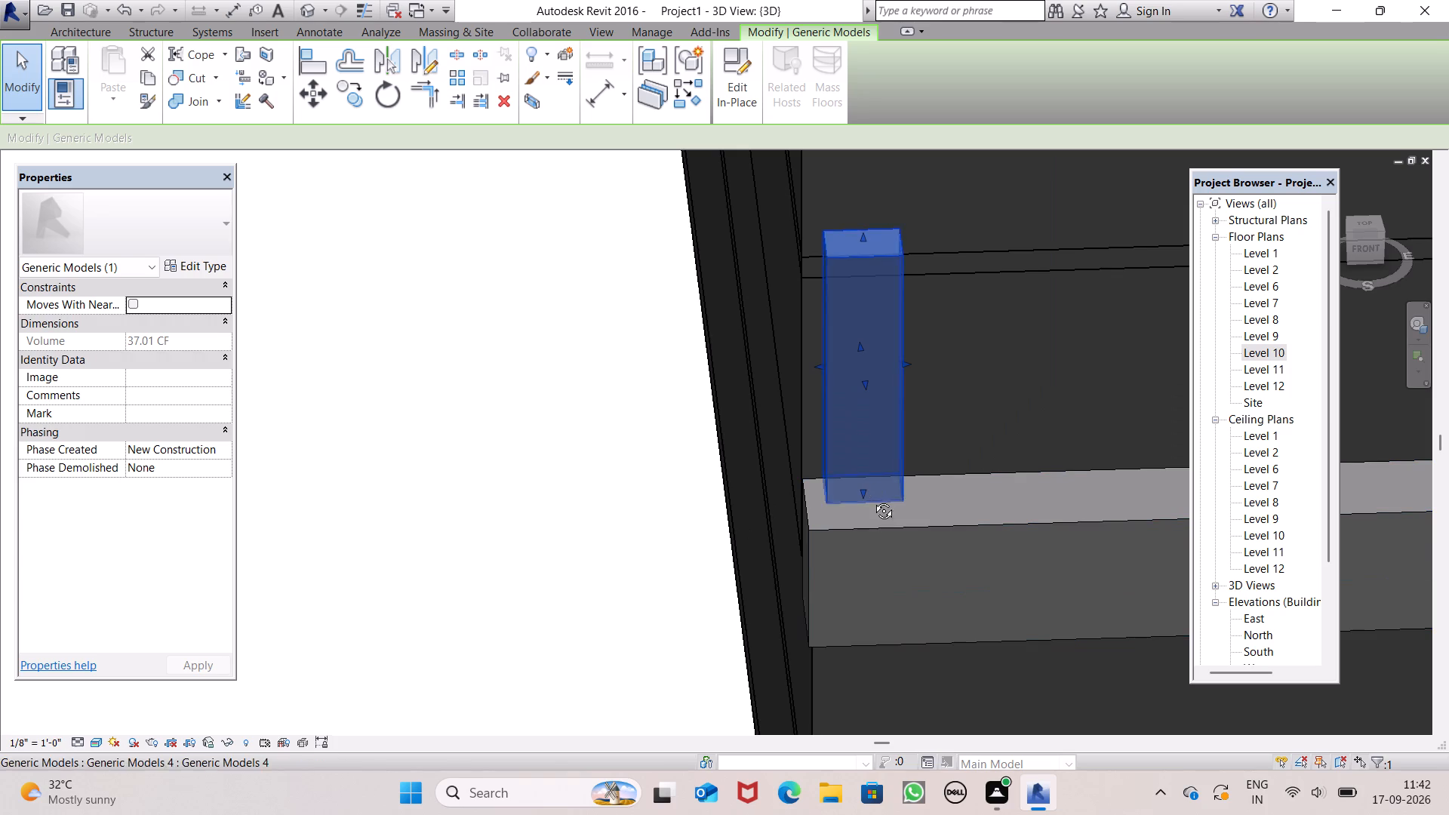
middle_click_drag(872, 500, 1123, 527, "shift")
scroll(921, 457, "up", 7)
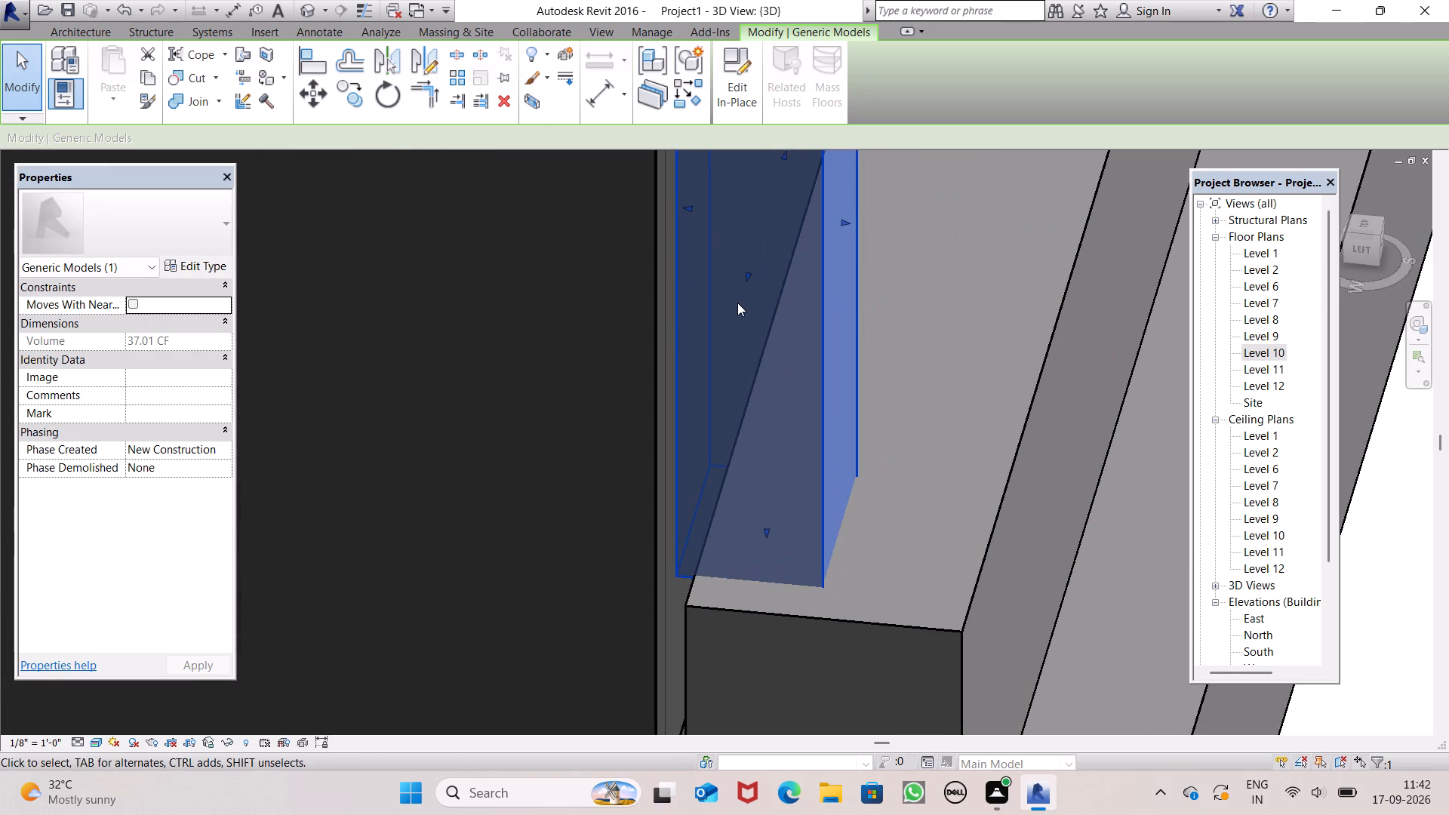
left_click_drag(747, 277, 739, 295)
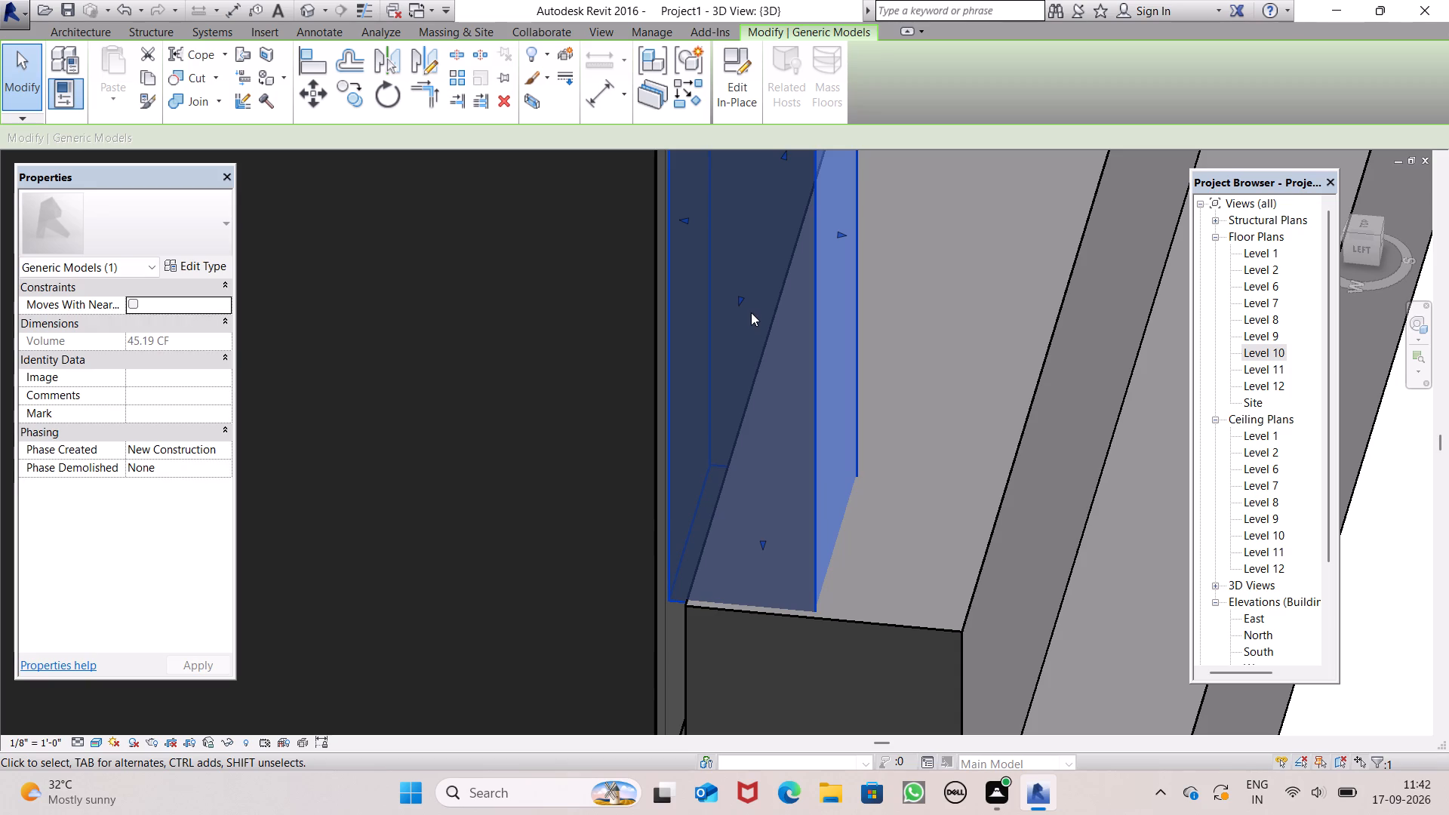
left_click(737, 295)
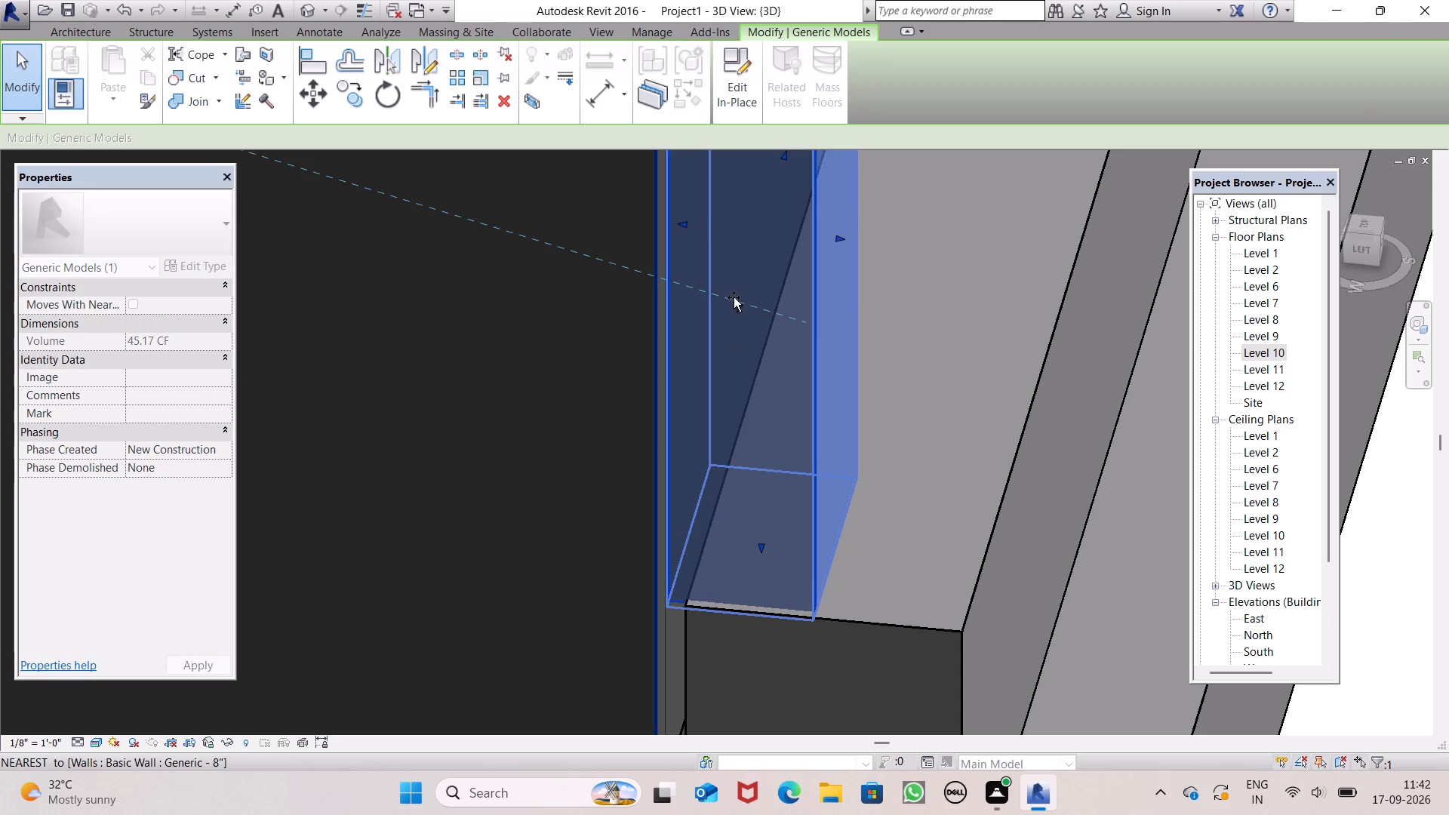
Pull the vertical block's front face out flush with the upper band's front face, giving a volume of about 93.04 CF.
scroll(732, 343, "down", 6)
scroll(779, 404, "down", 2)
middle_click_drag(845, 443, 844, 448)
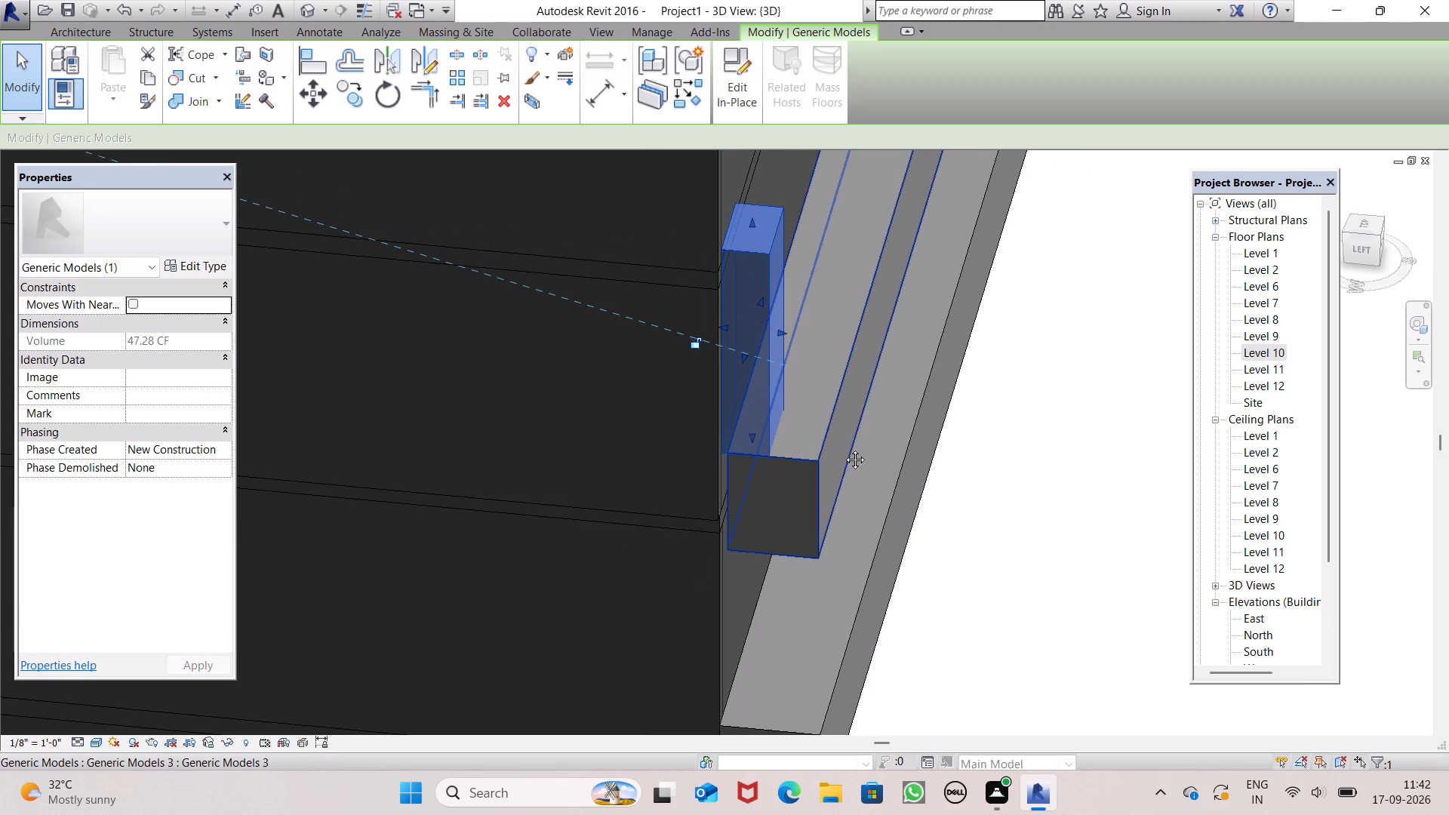
middle_click_drag(844, 448, 537, 469)
scroll(764, 305, "up", 3)
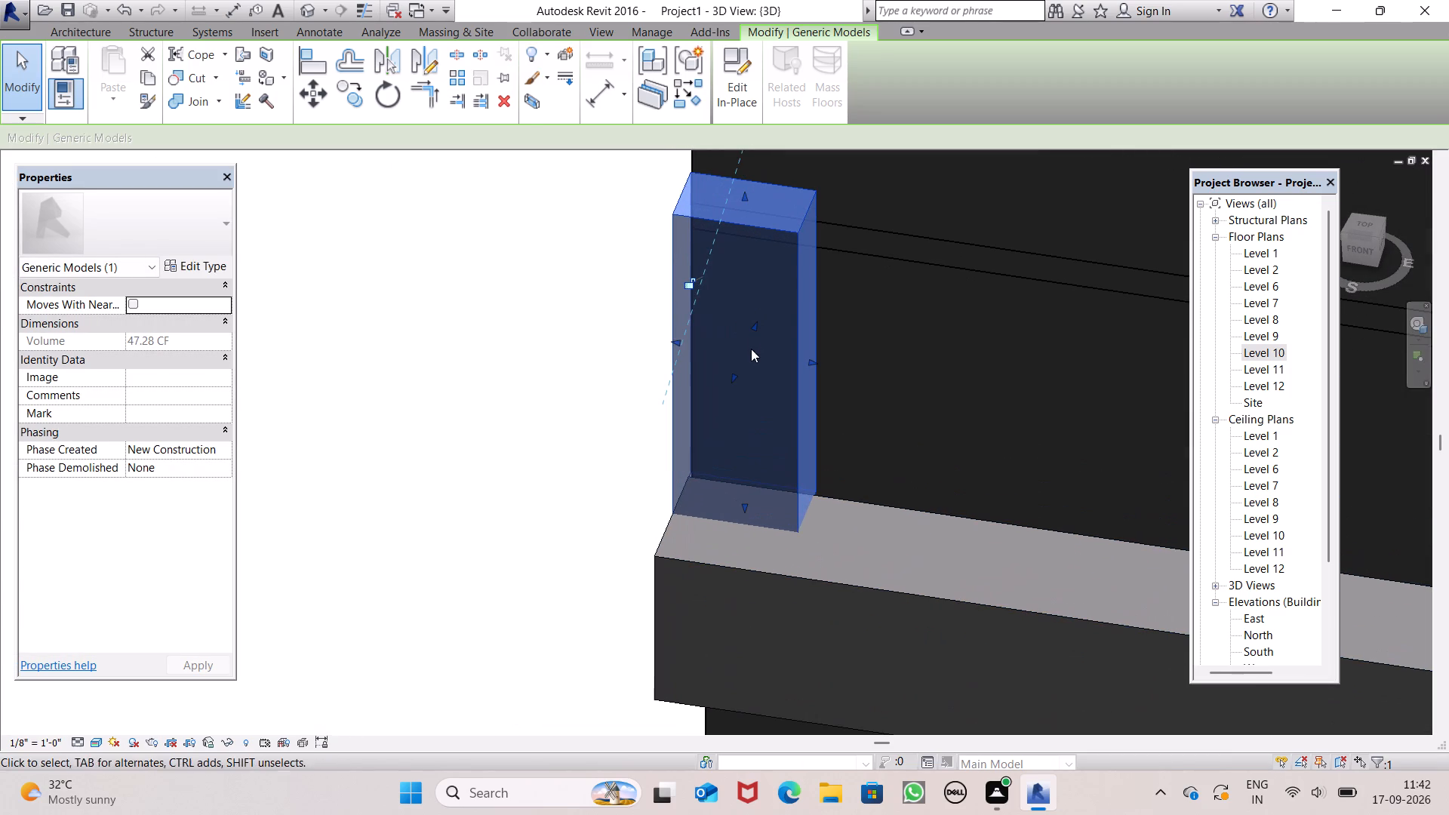
left_click_drag(732, 374, 736, 403)
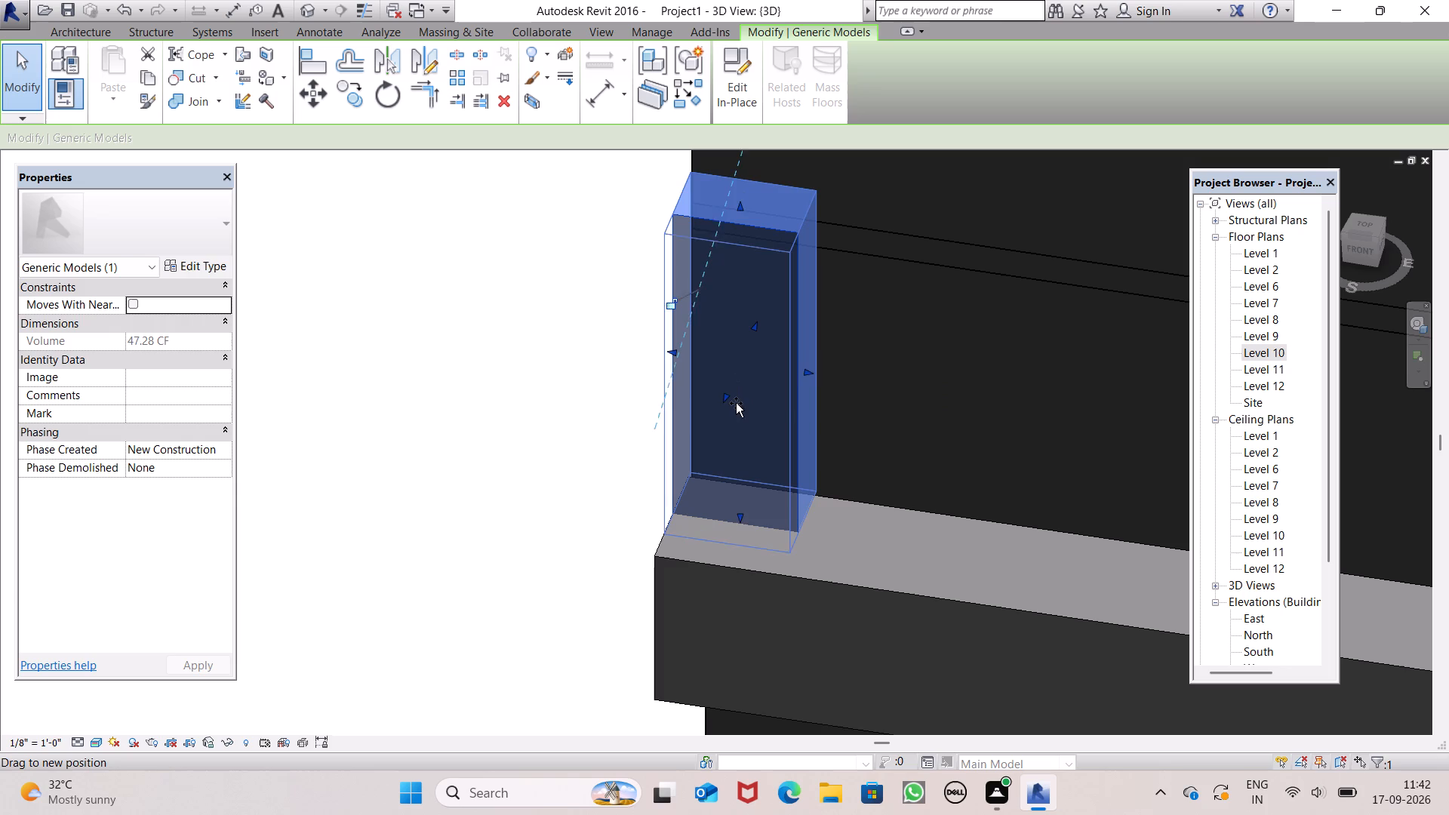
left_click_drag(736, 403, 734, 421)
scroll(809, 428, "up", 1)
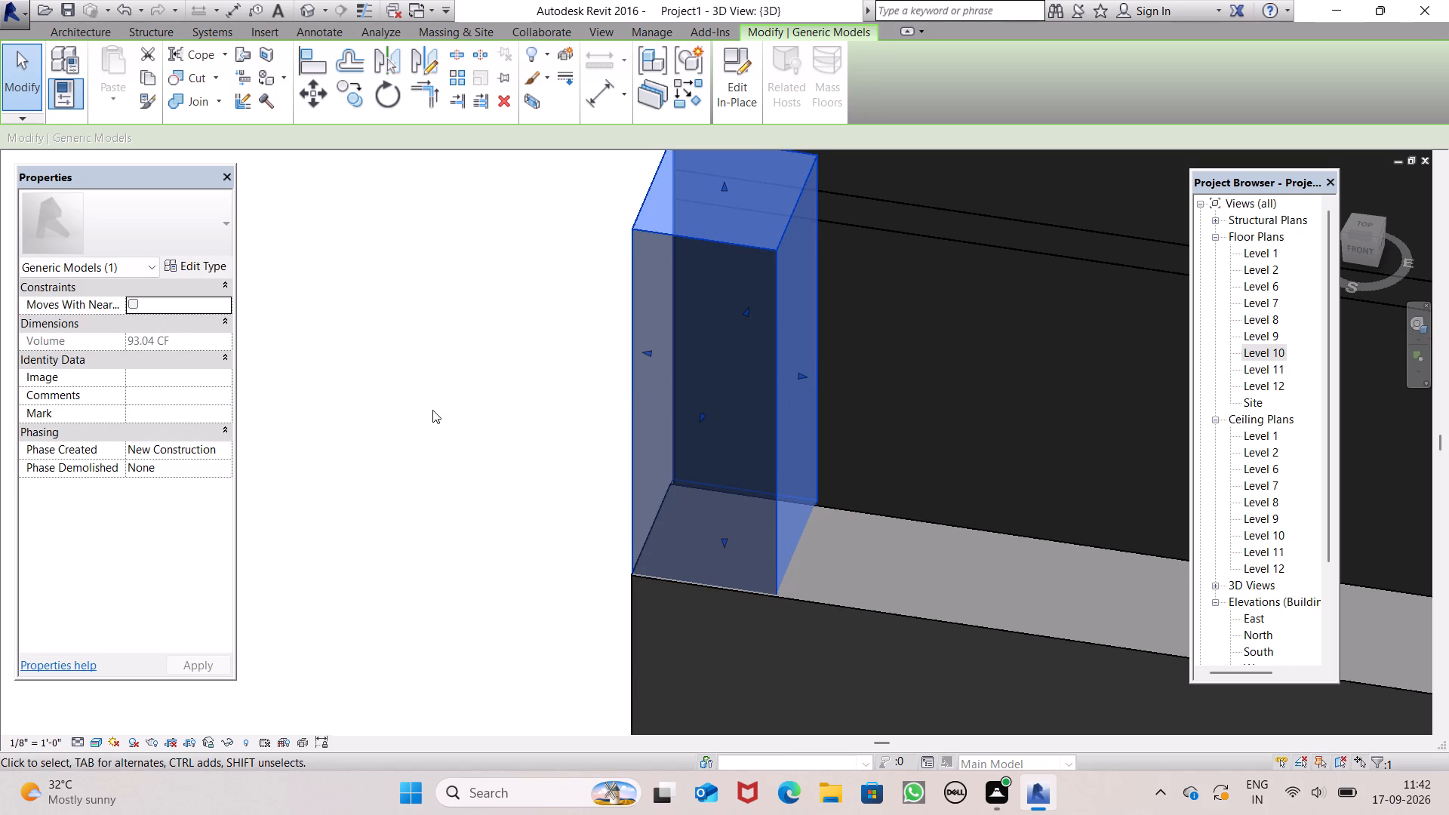
Stretch the vertical block's top face up the front wall past the Level 11 floor line, giving a volume of about 131.46 CF.
left_click_drag(434, 408, 460, 420)
scroll(492, 404, "down", 8)
scroll(582, 404, "down", 2)
middle_click_drag(637, 420, 694, 144)
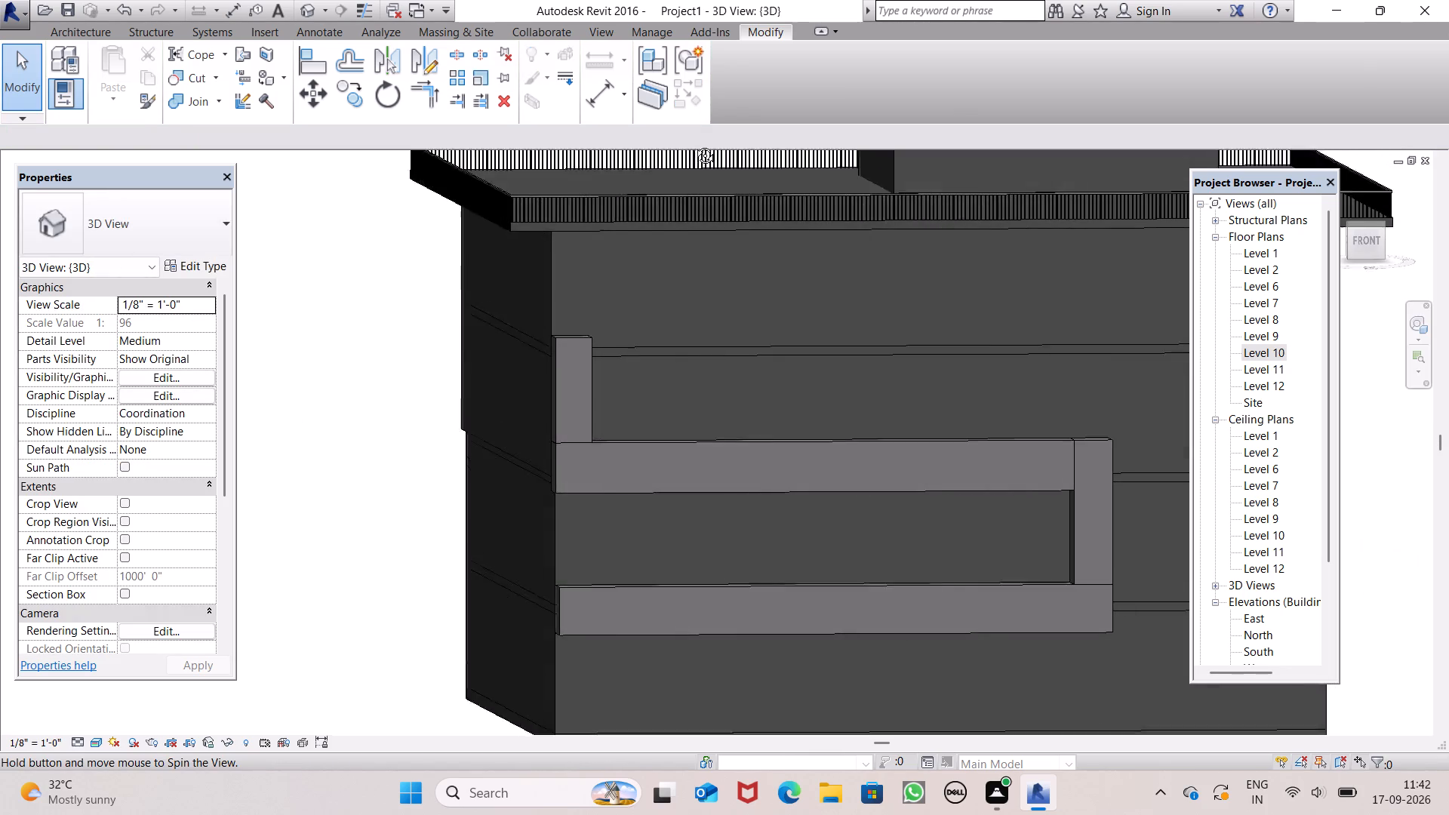
middle_click_drag(694, 144, 685, 137)
scroll(786, 360, "up", 2)
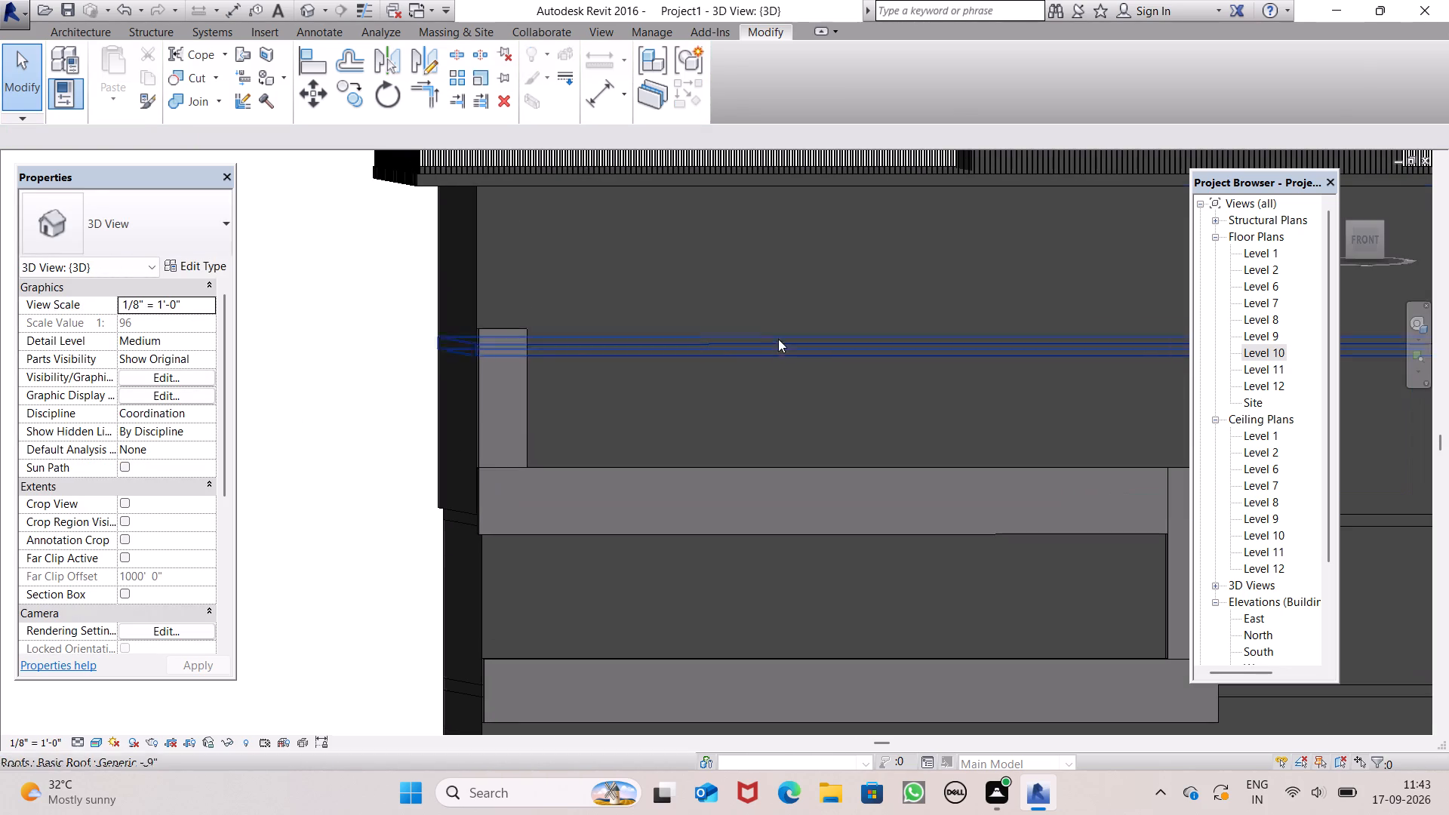
scroll(748, 310, "down", 2)
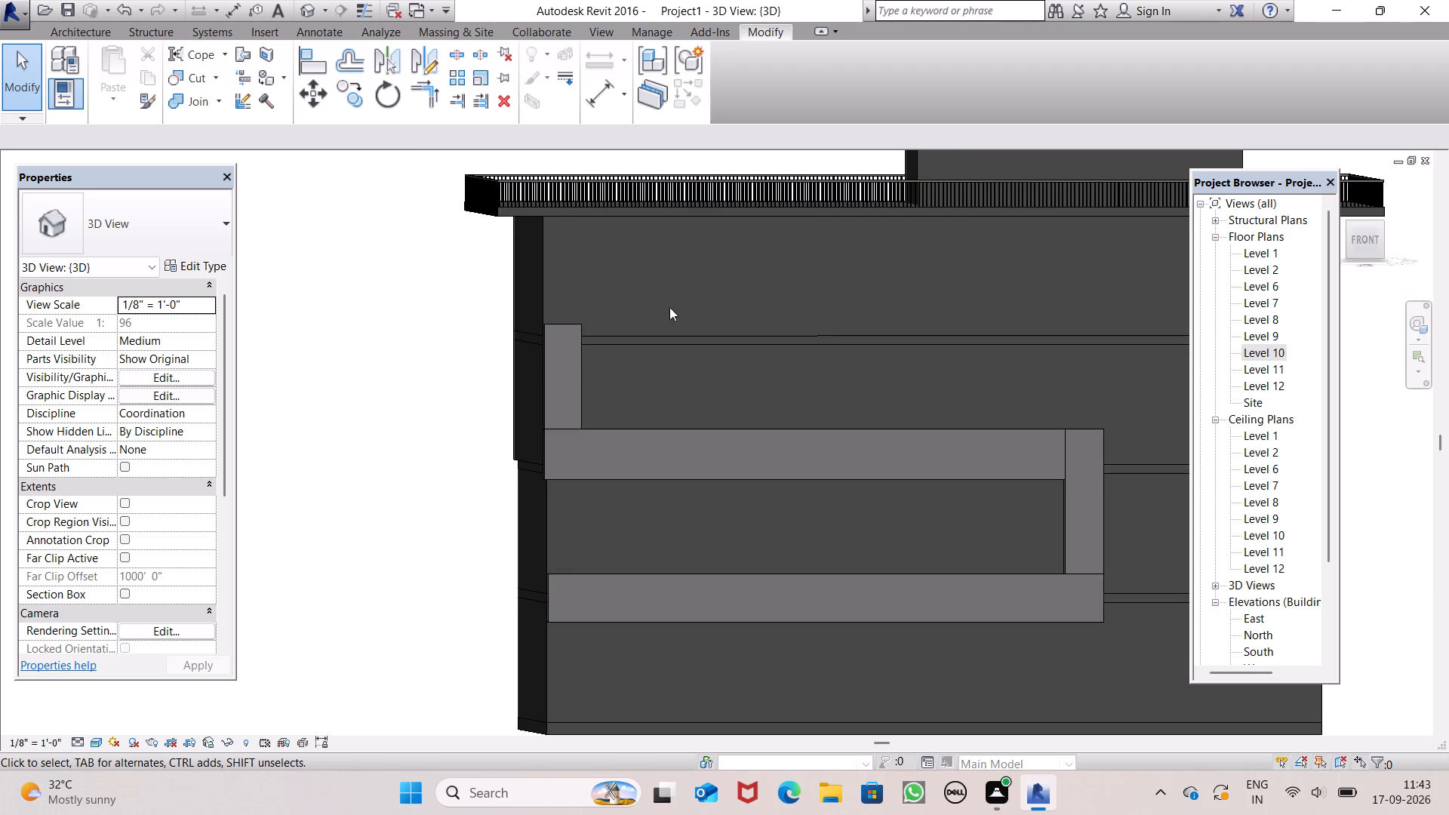
left_click(552, 331)
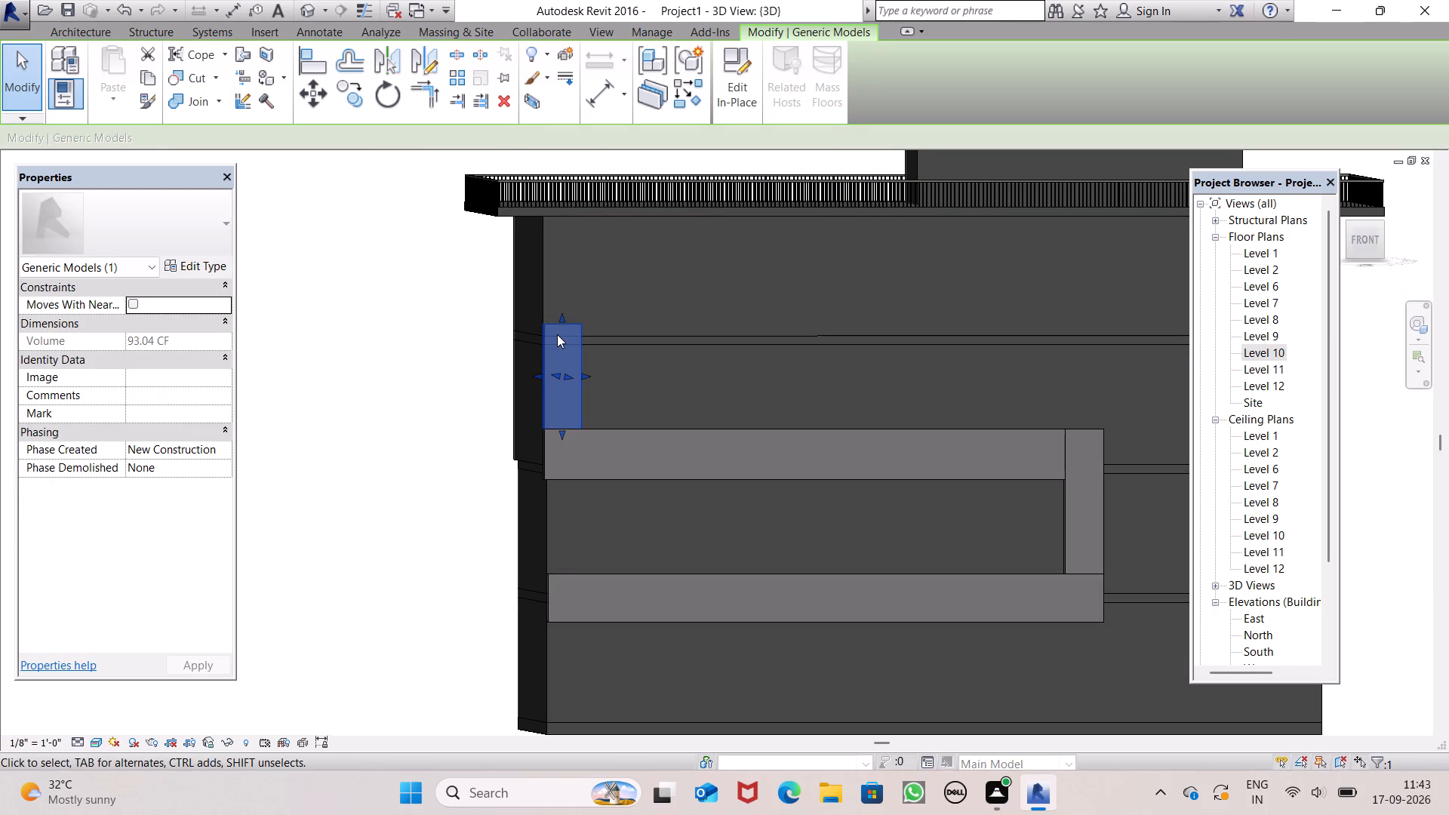
middle_click_drag(553, 343, 537, 591)
scroll(514, 318, "up", 2)
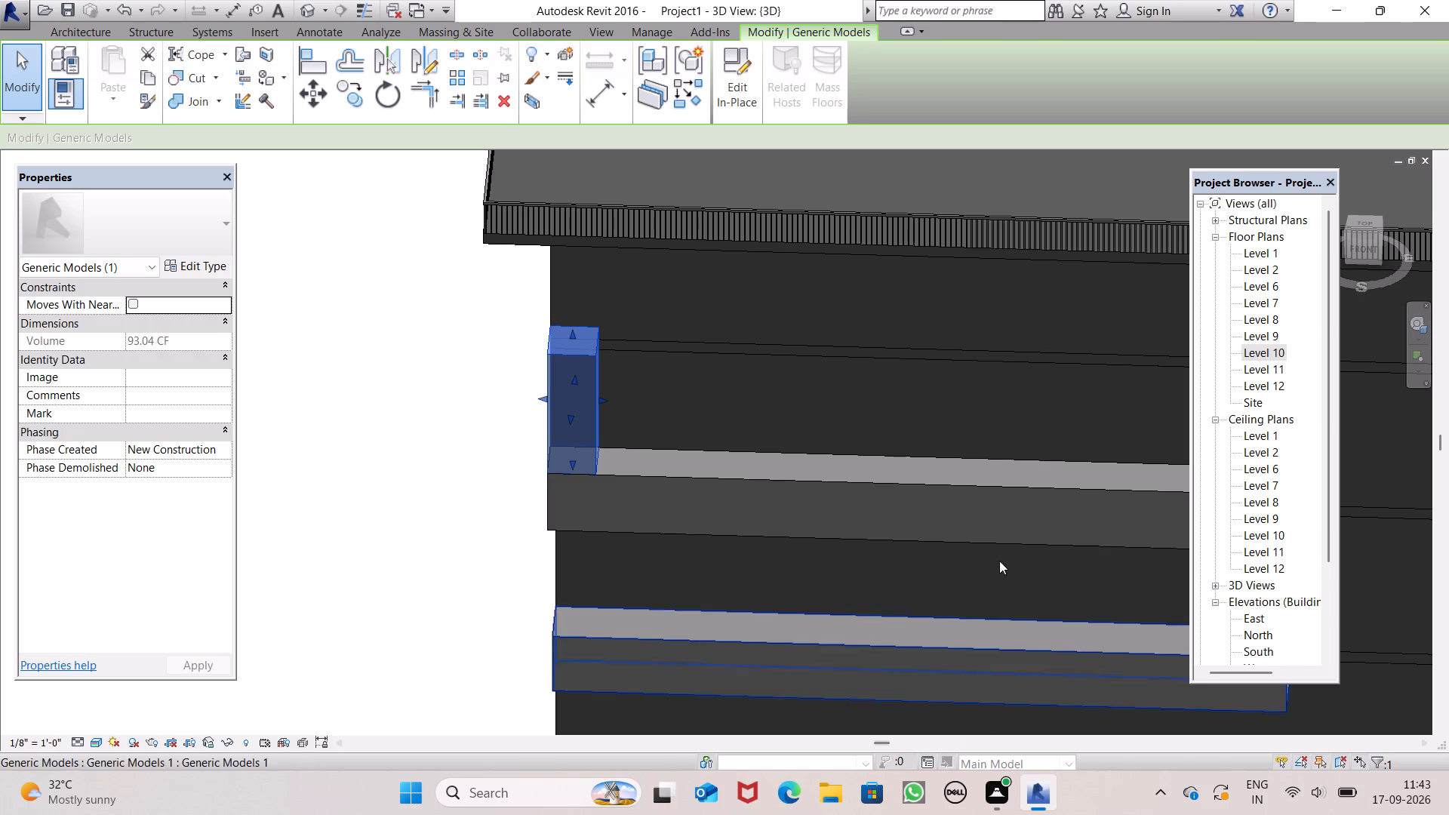
scroll(589, 303, "up", 8)
scroll(534, 330, "down", 1)
scroll(534, 330, "up", 2)
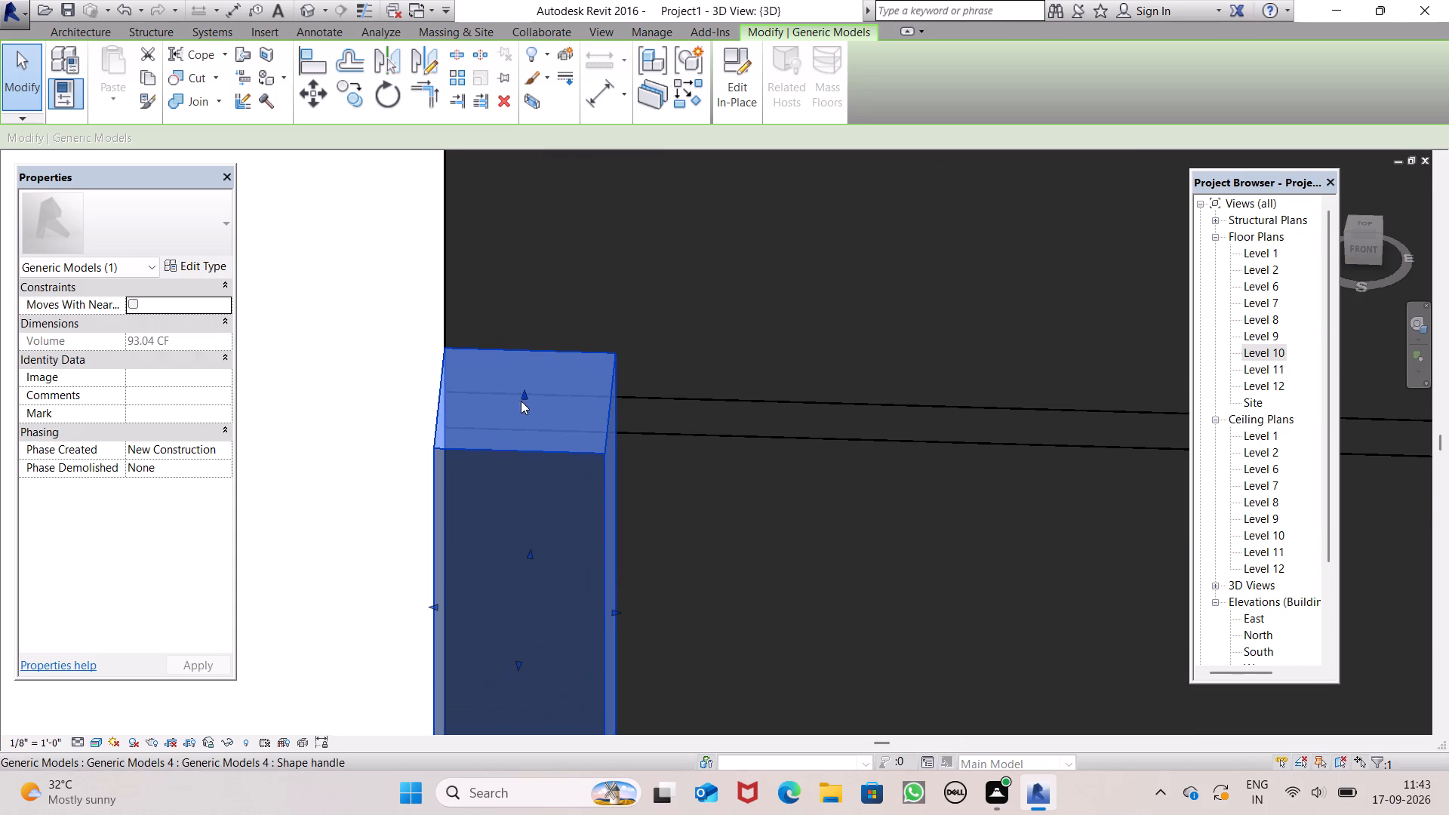
left_click_drag(525, 387, 566, 257)
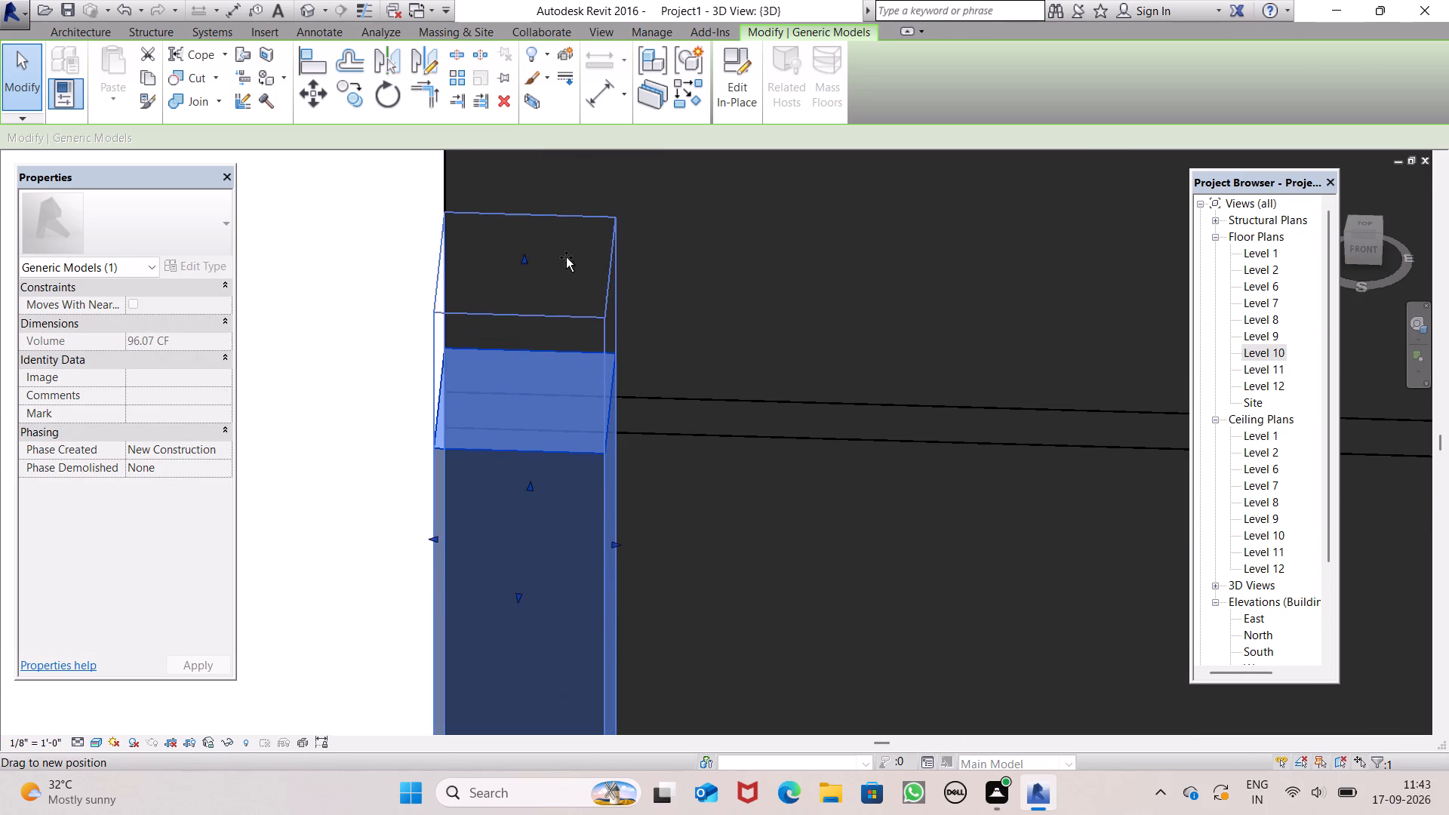
left_click_drag(566, 257, 571, 228)
Lower the vertical block's top face slightly on the front wall above the Level 10 line, giving a volume of about 126.00 CF.
scroll(631, 334, "down", 12)
middle_click_drag(742, 387, 788, 224)
scroll(739, 341, "up", 1, "shift")
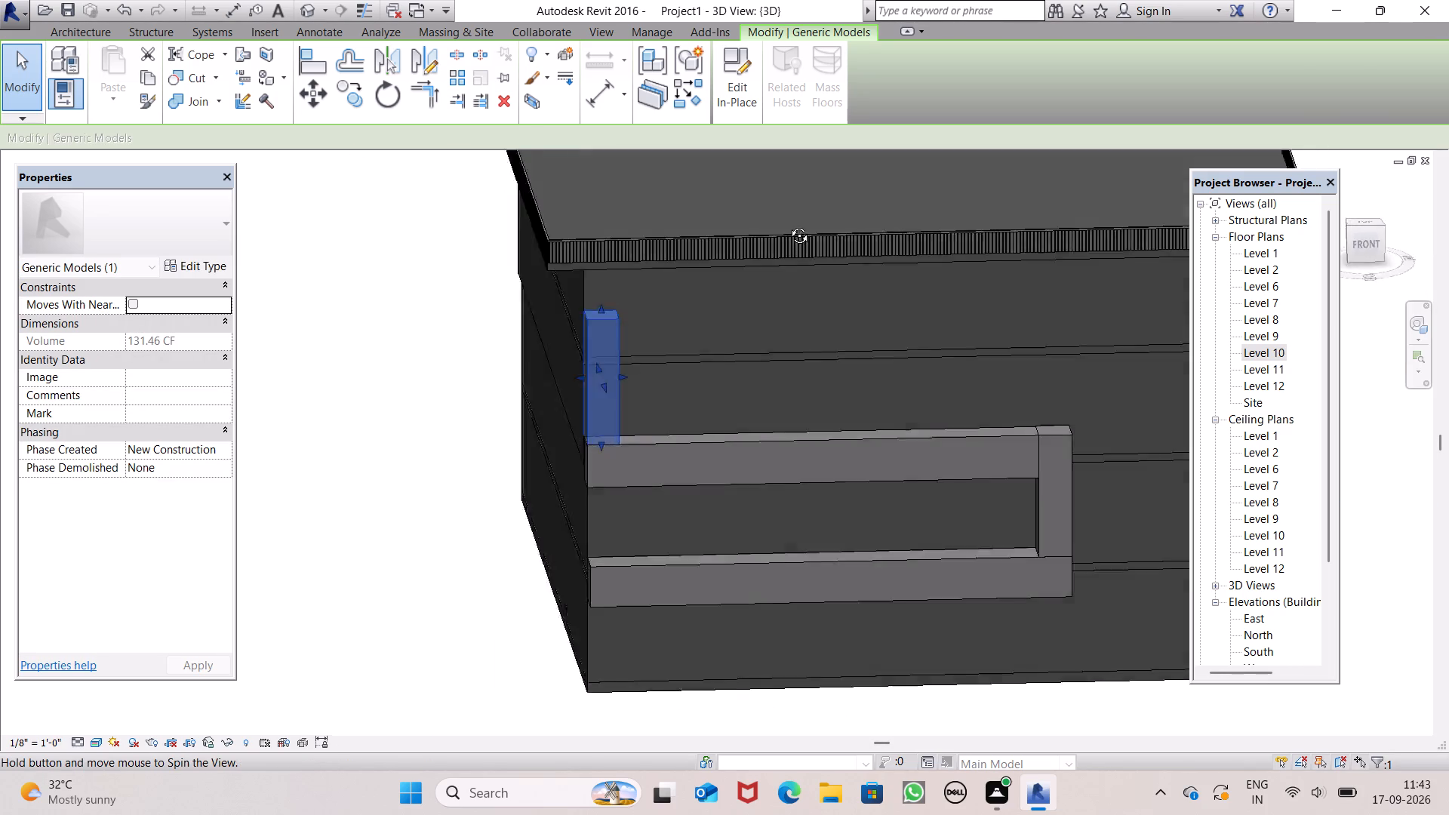
middle_click_drag(788, 224, 753, 90)
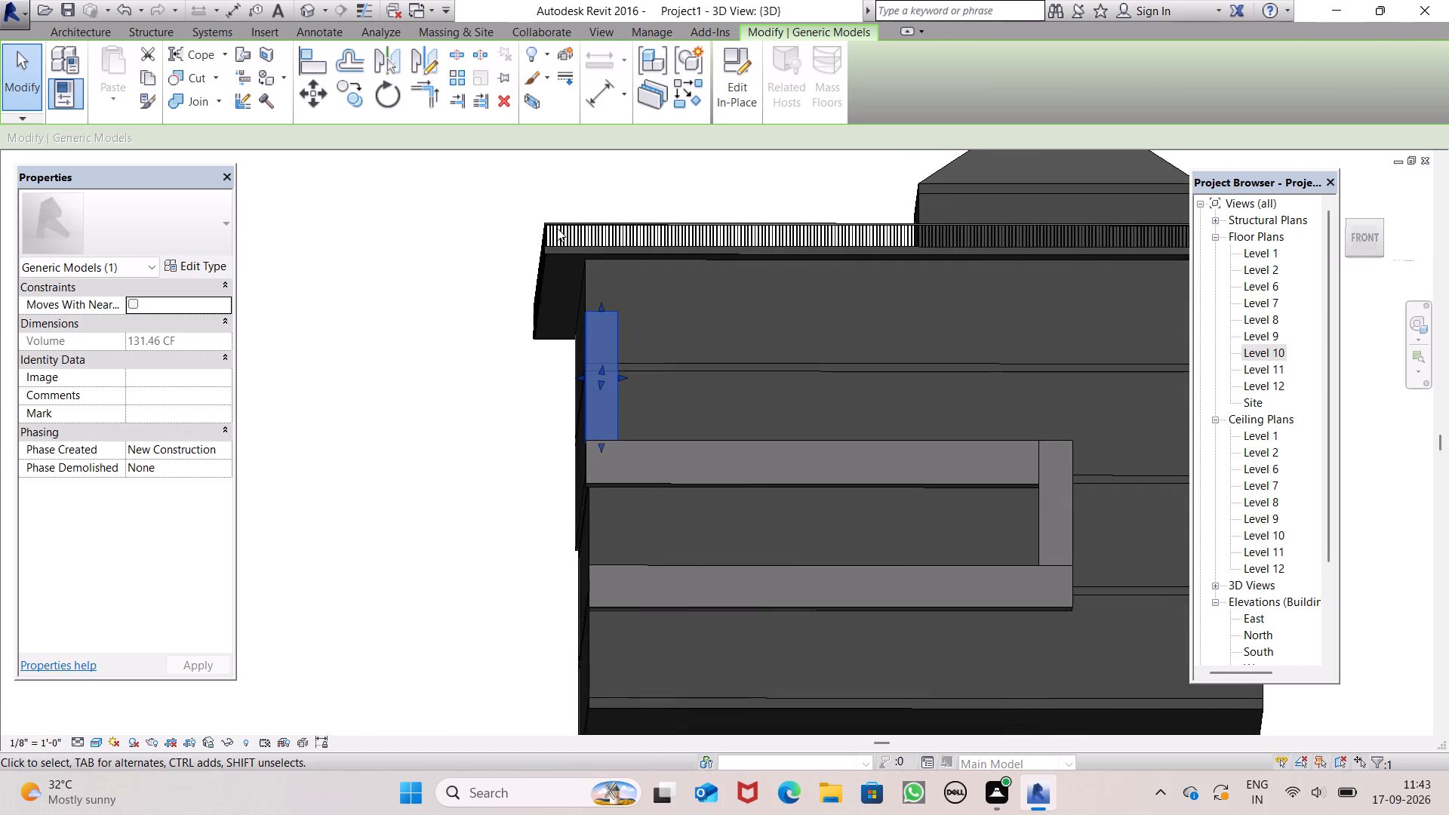
left_click(455, 351)
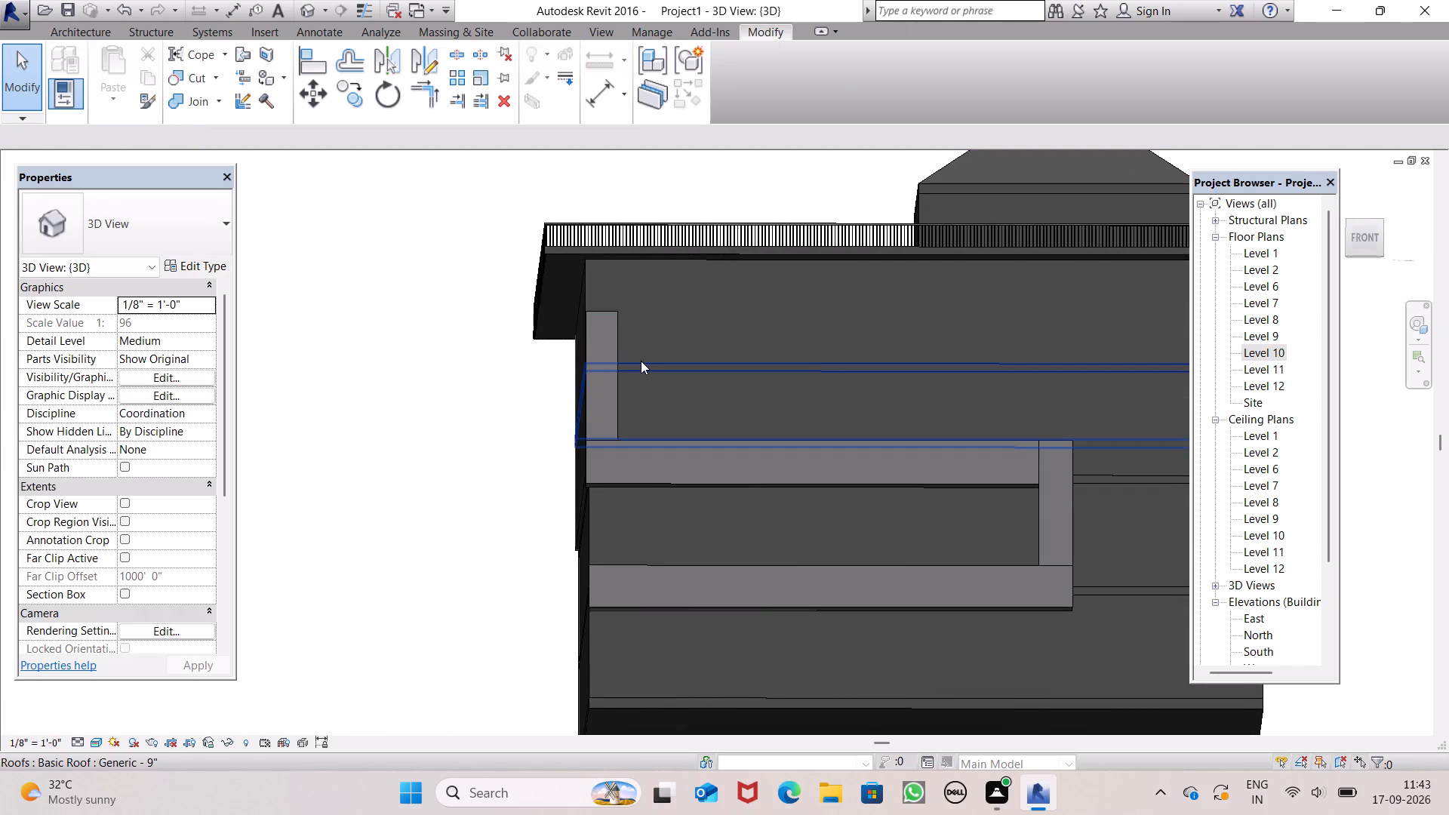
left_click(613, 321)
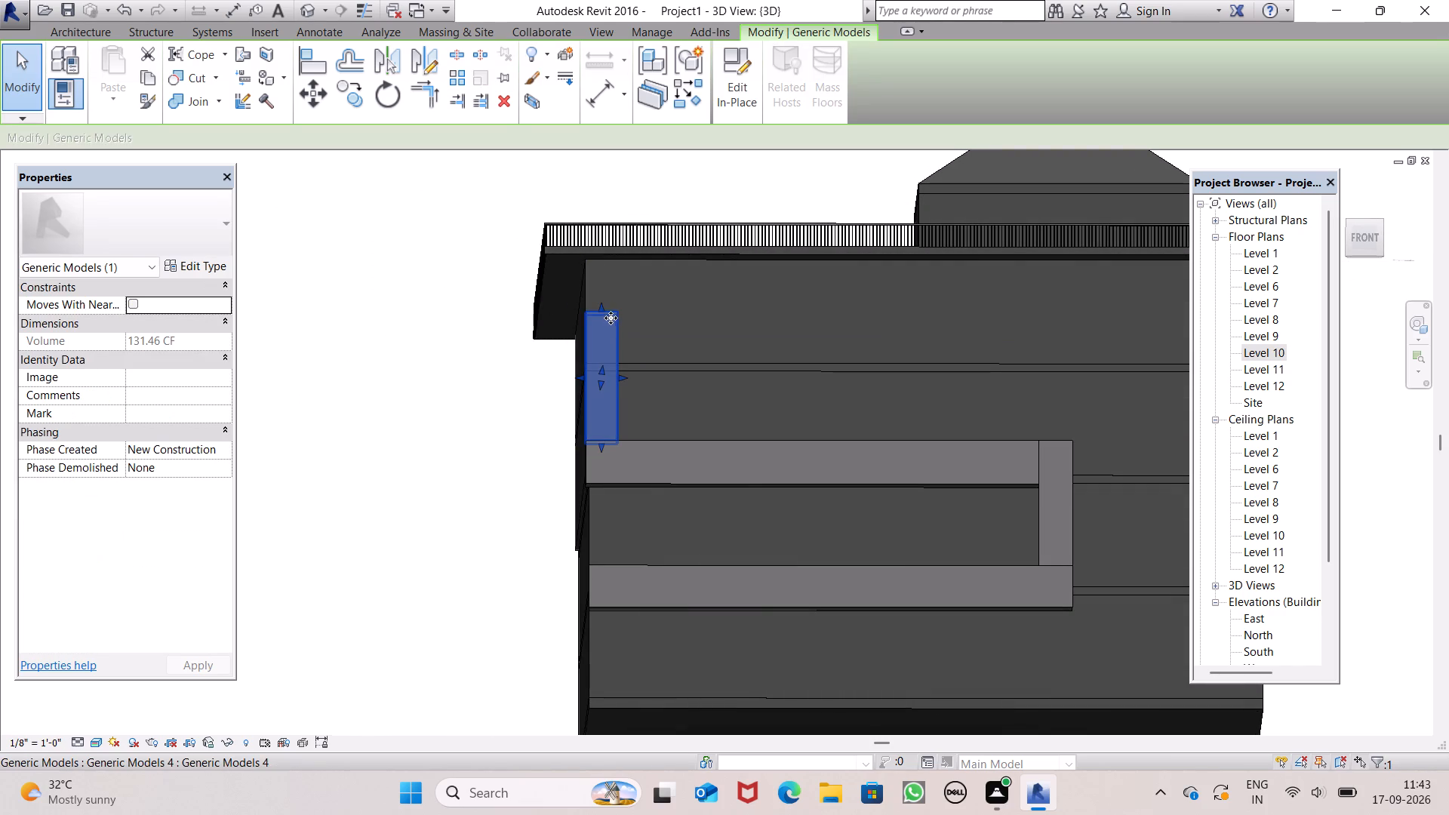
middle_click(611, 318)
scroll(599, 309, "up", 6)
left_click_drag(606, 304, 608, 306)
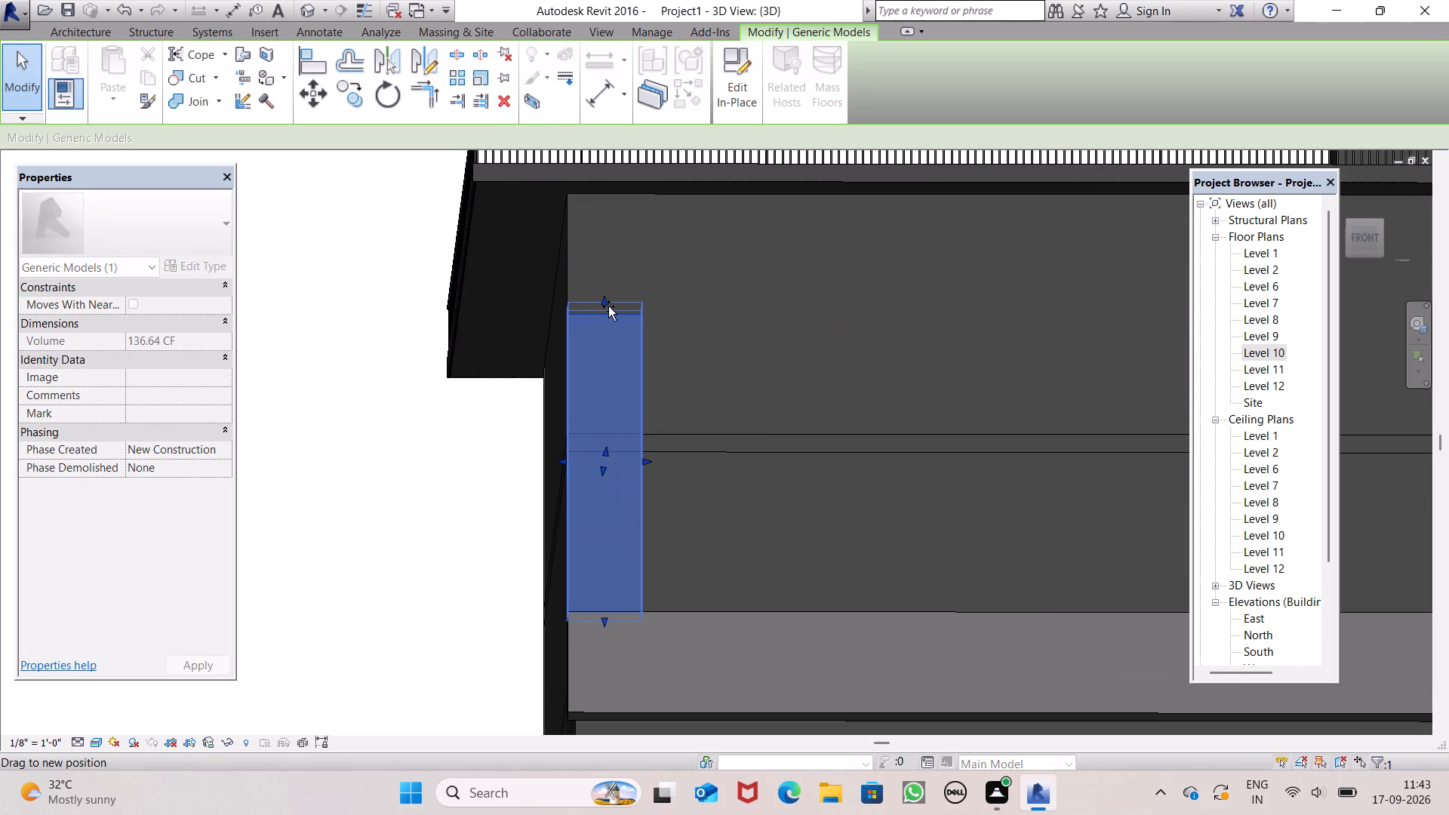
left_click_drag(608, 306, 602, 331)
left_click(408, 417)
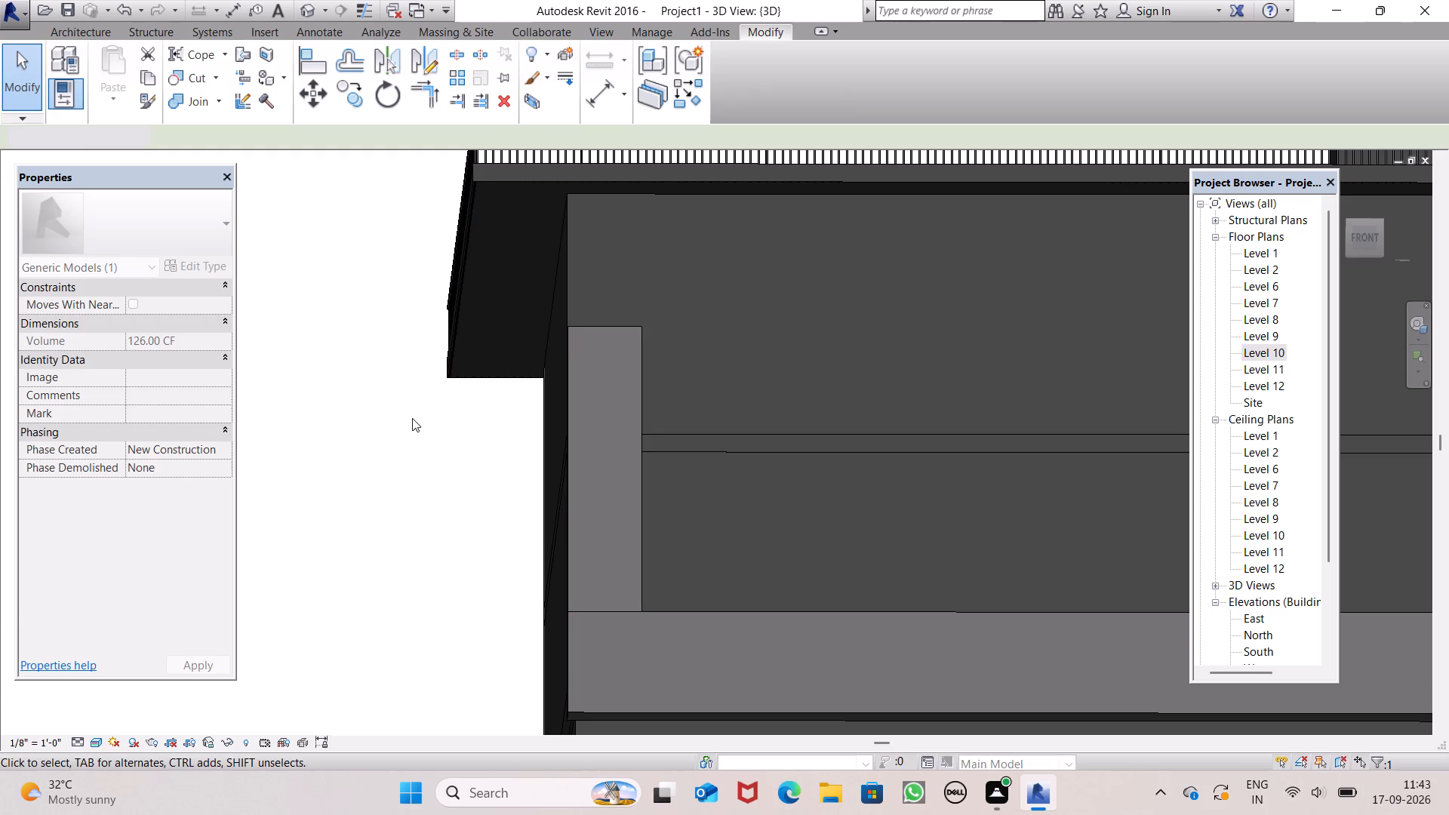
Start a new in-place component of category Generic Models in the Level 10 floor plan, keeping the default name.
scroll(592, 383, "down", 6)
scroll(915, 480, "down", 4)
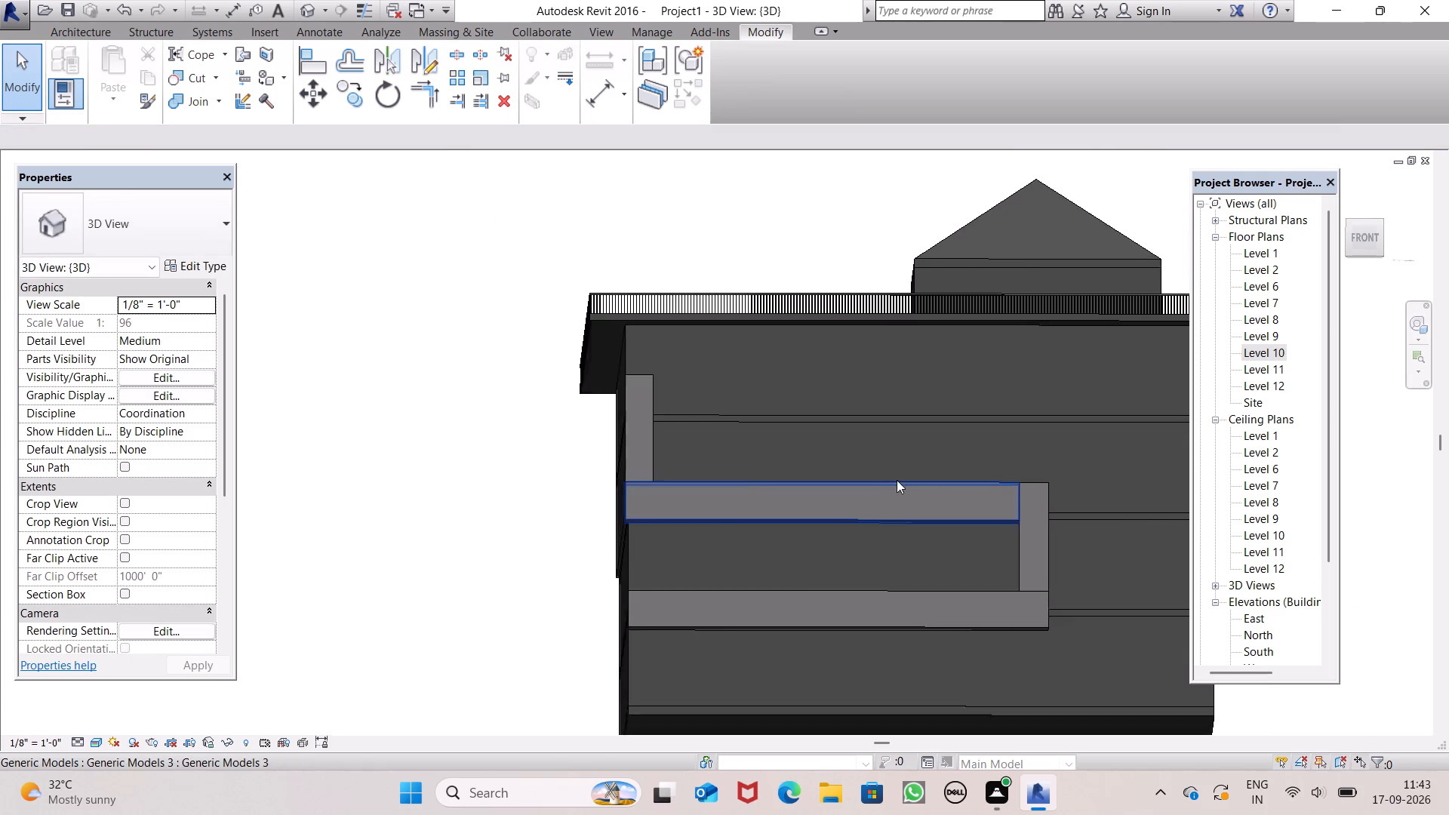
scroll(1010, 481, "up", 4)
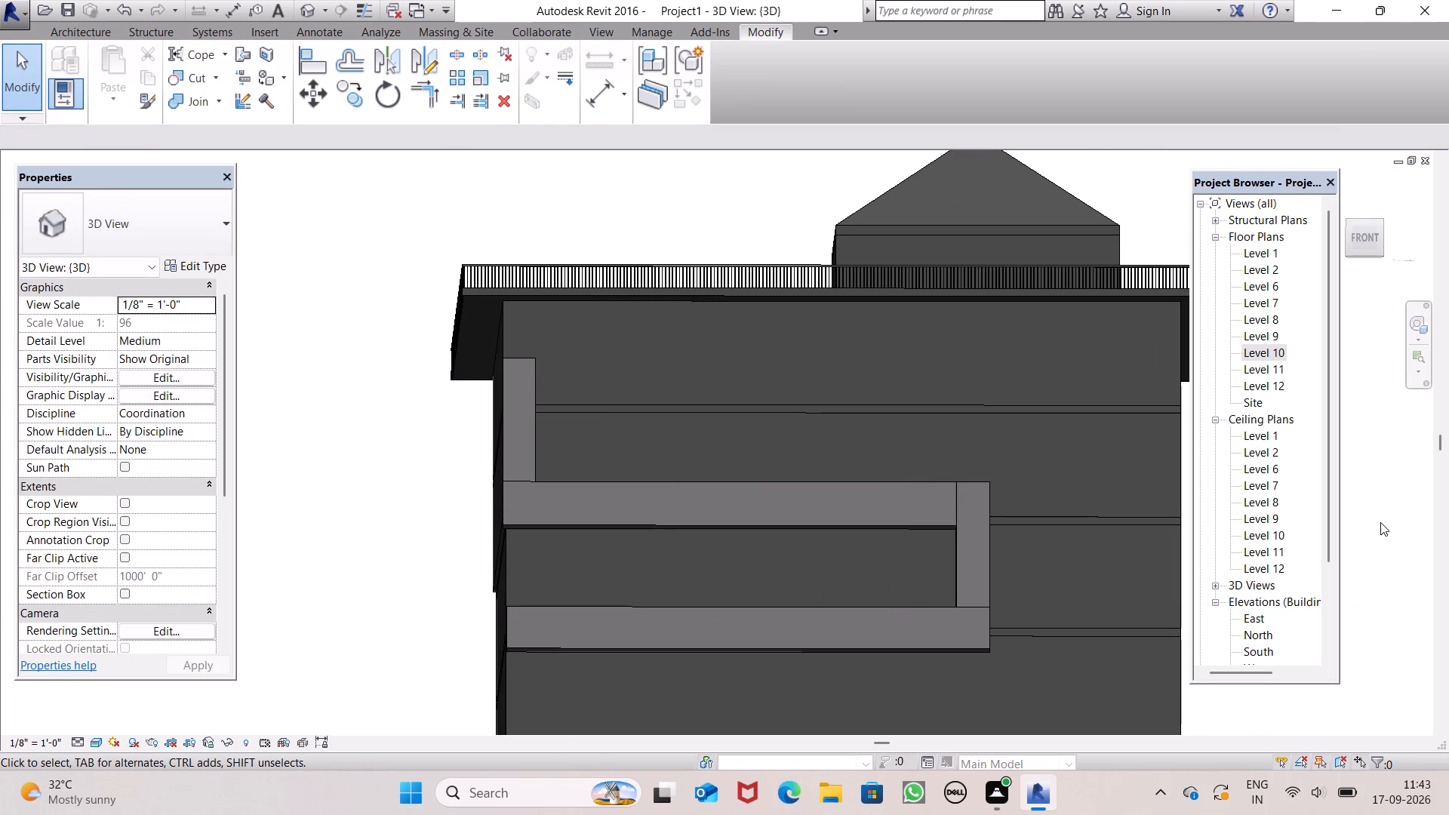
double_click(1257, 352)
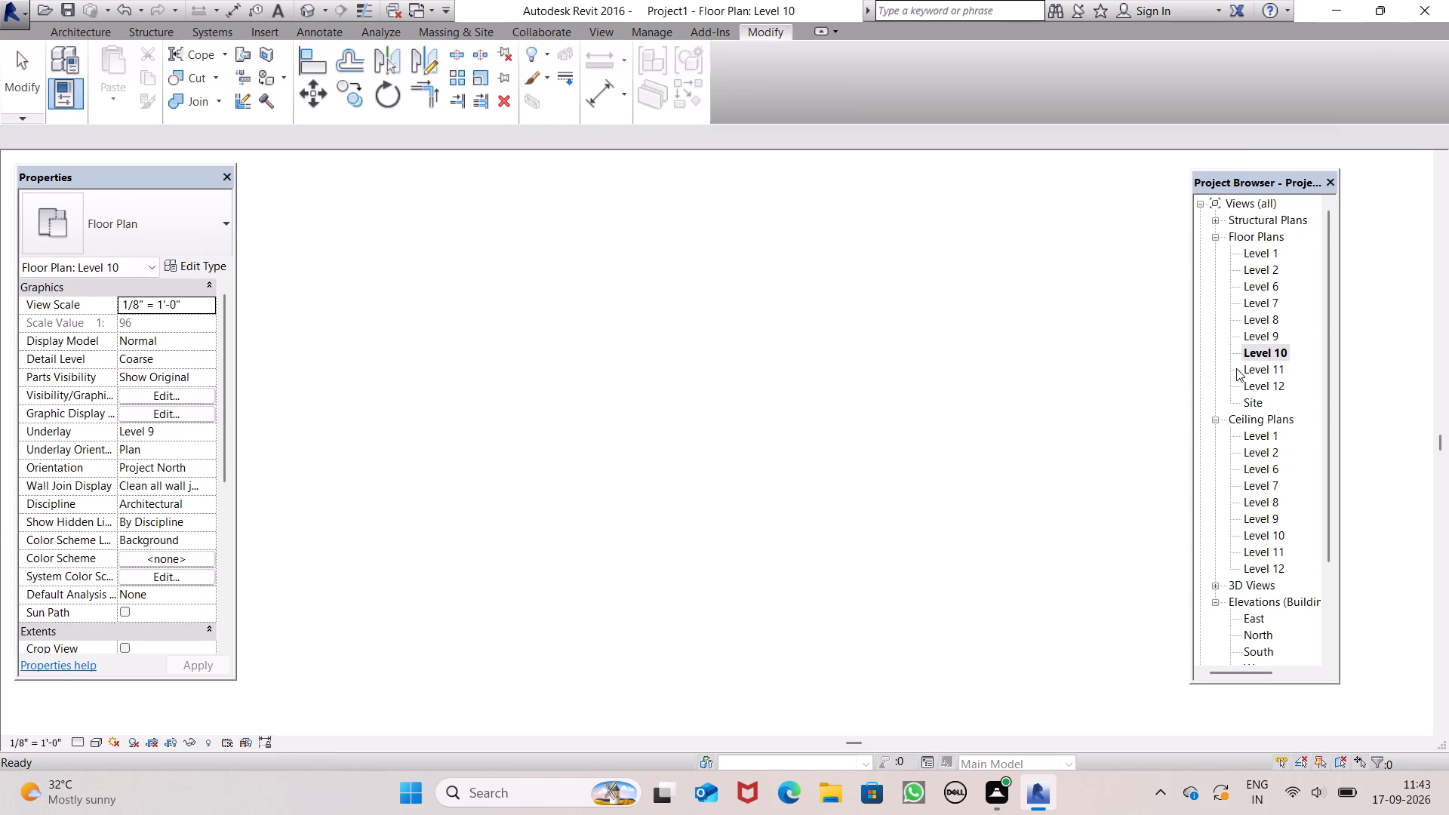
scroll(463, 523, "down", 6)
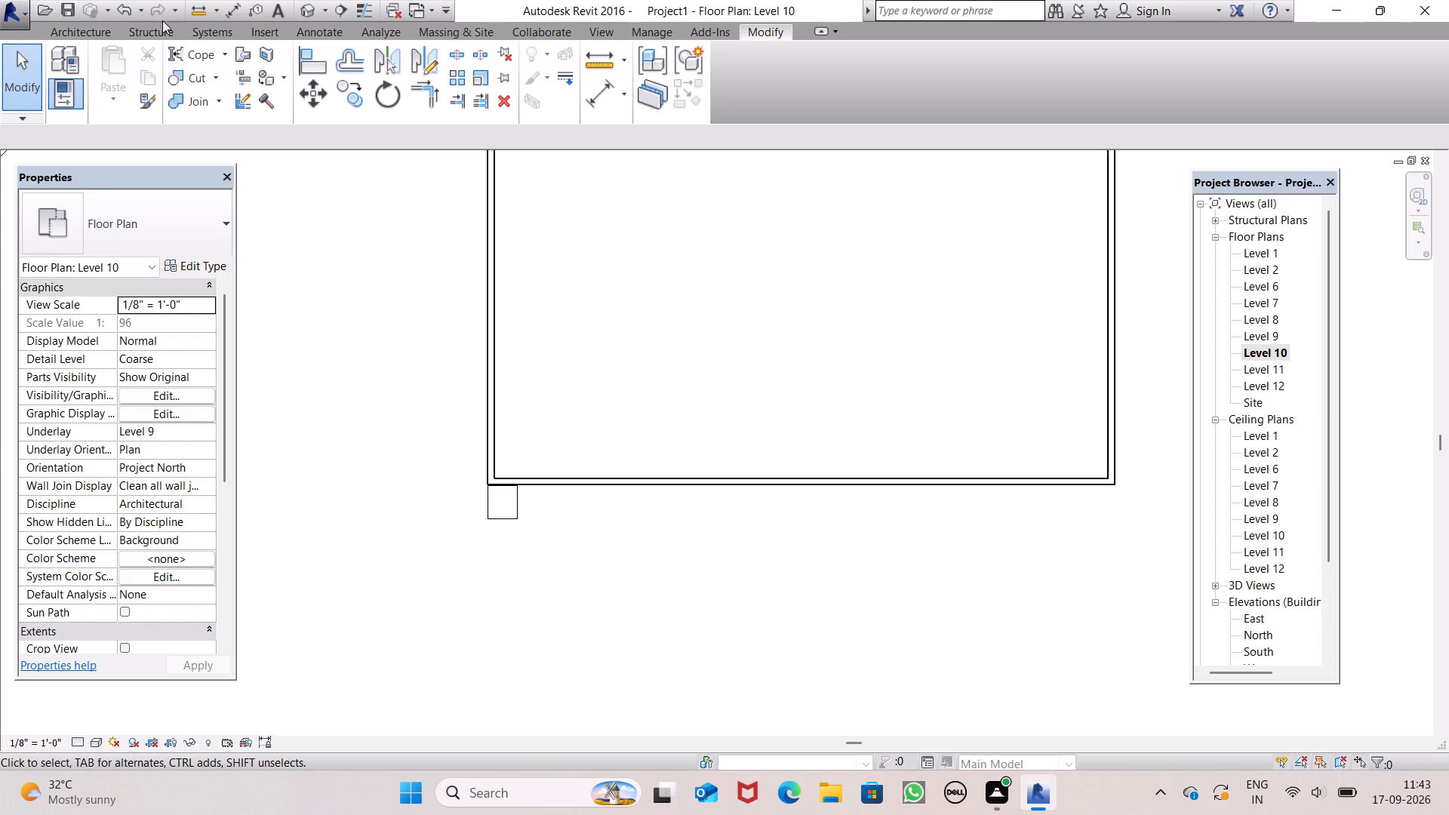
left_click(107, 28)
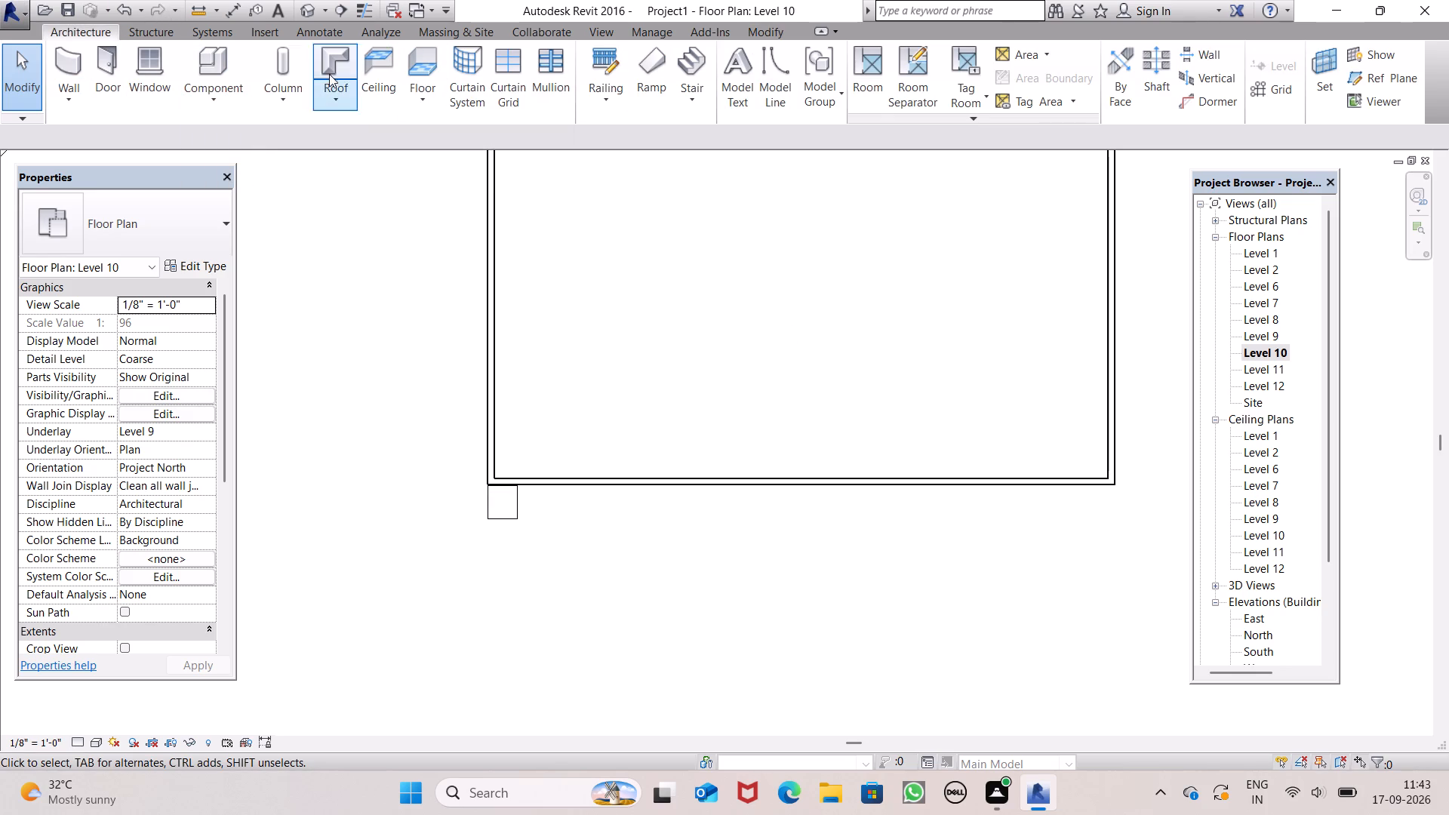
left_click(226, 109)
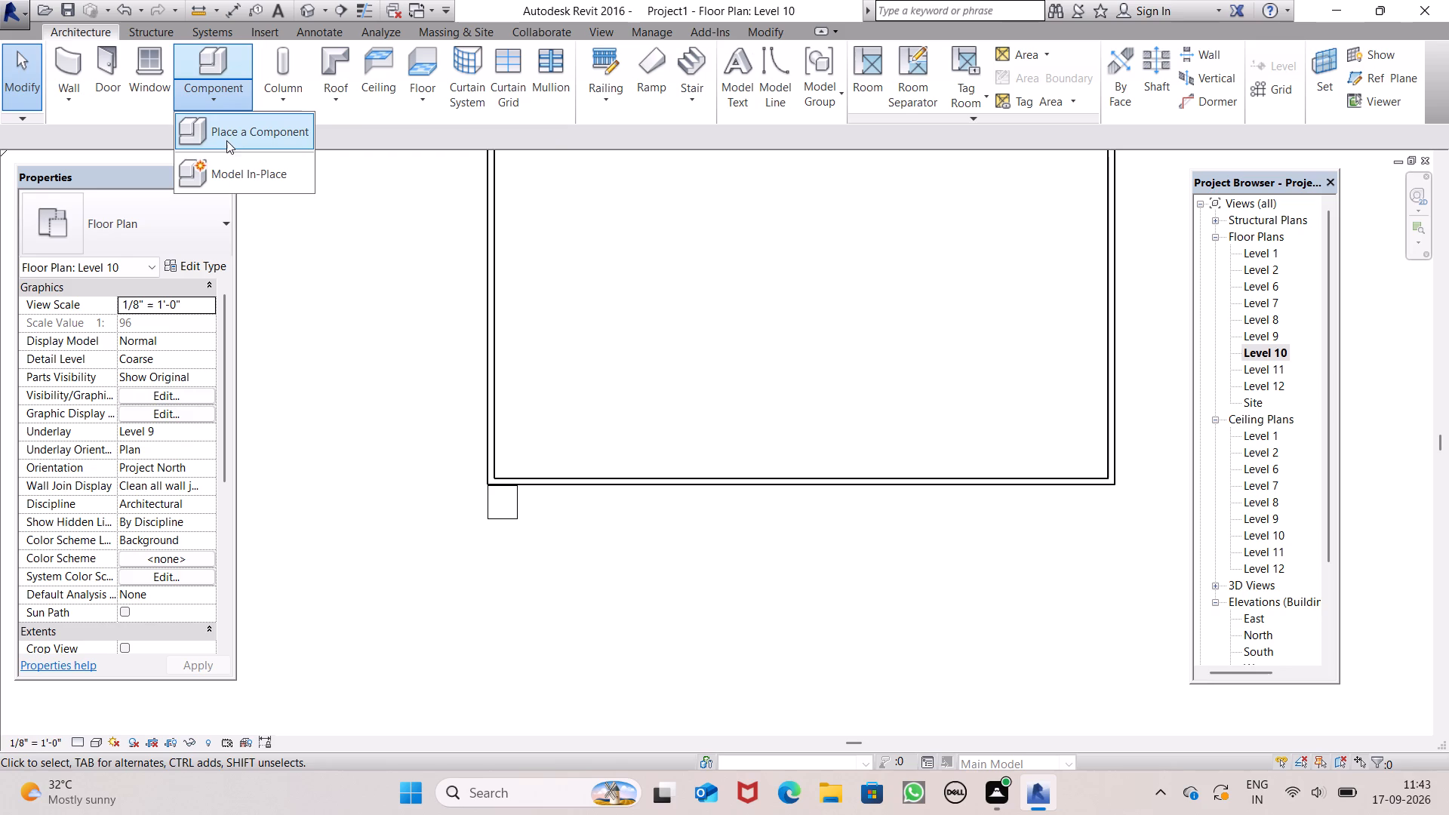
left_click(229, 181)
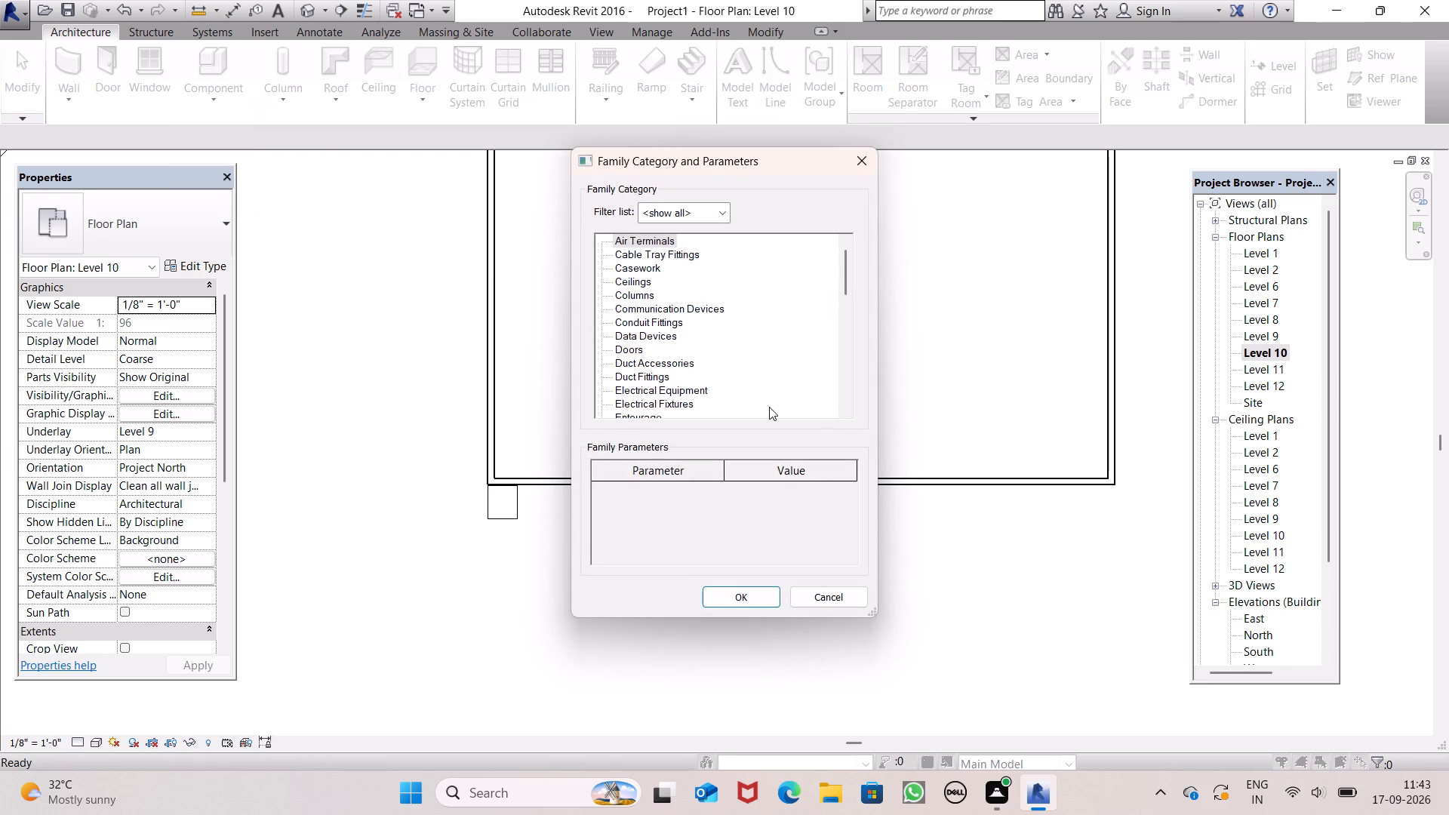
scroll(661, 363, "down", 11)
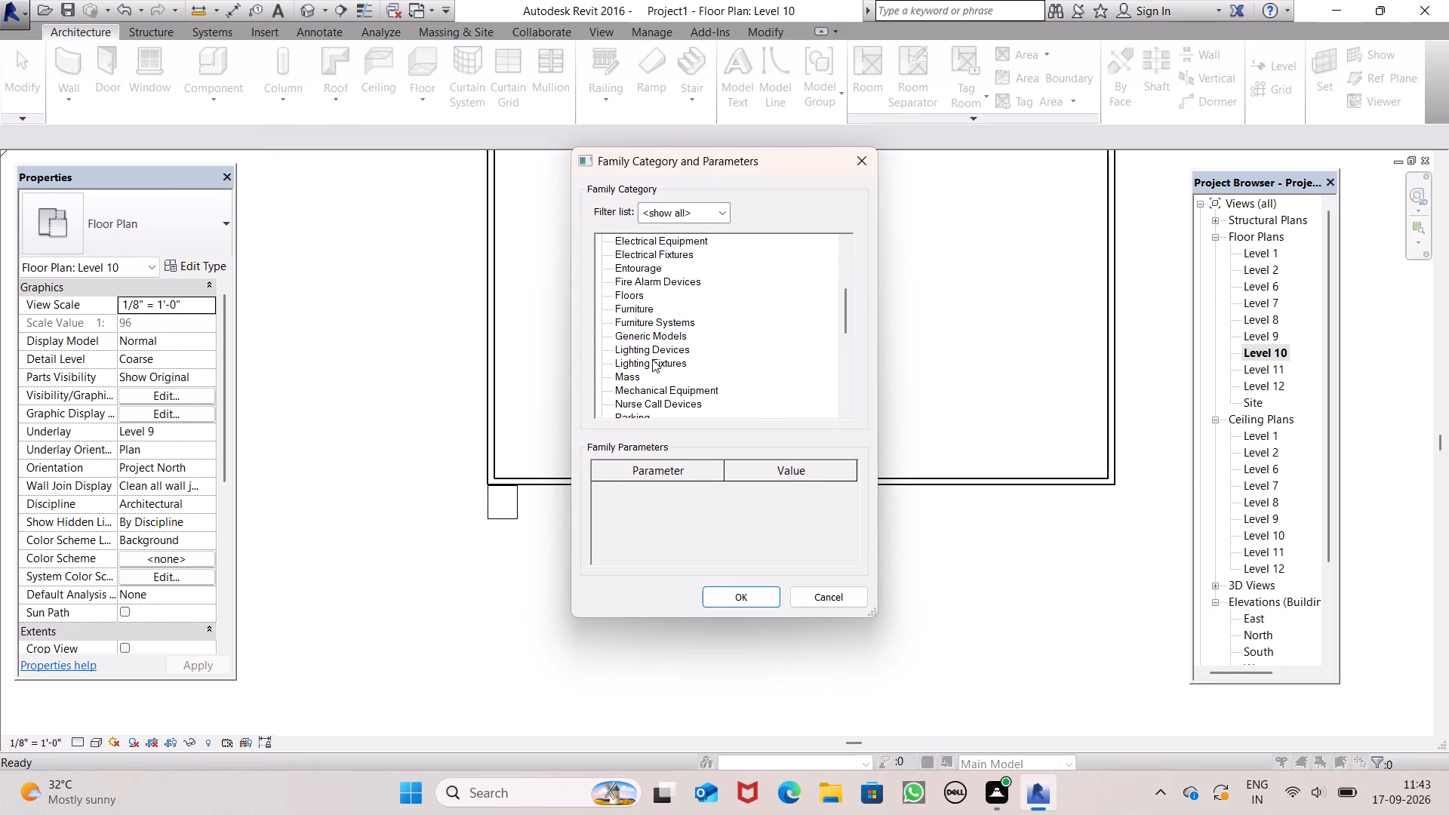
left_click(657, 334)
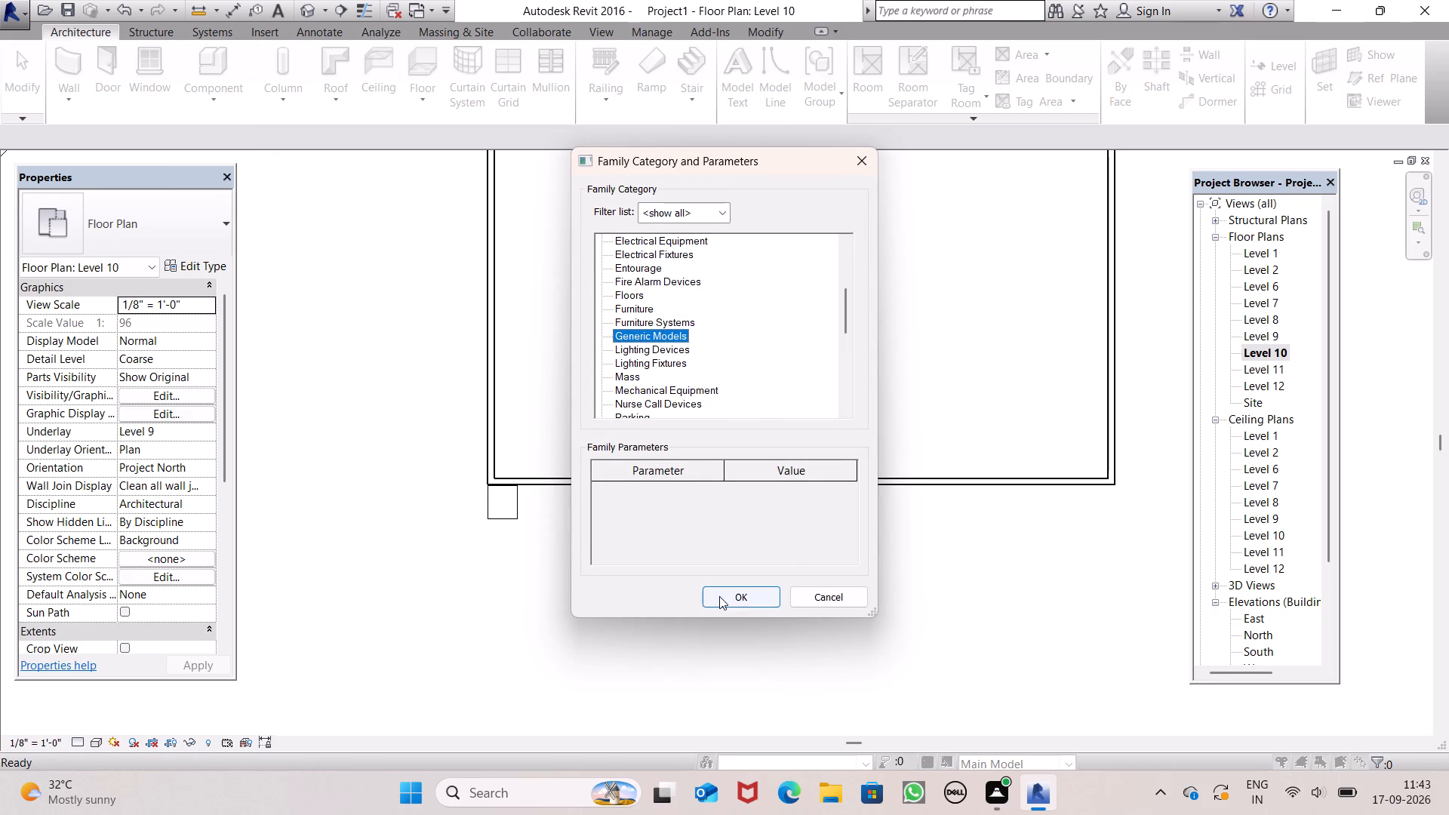
left_click(719, 596)
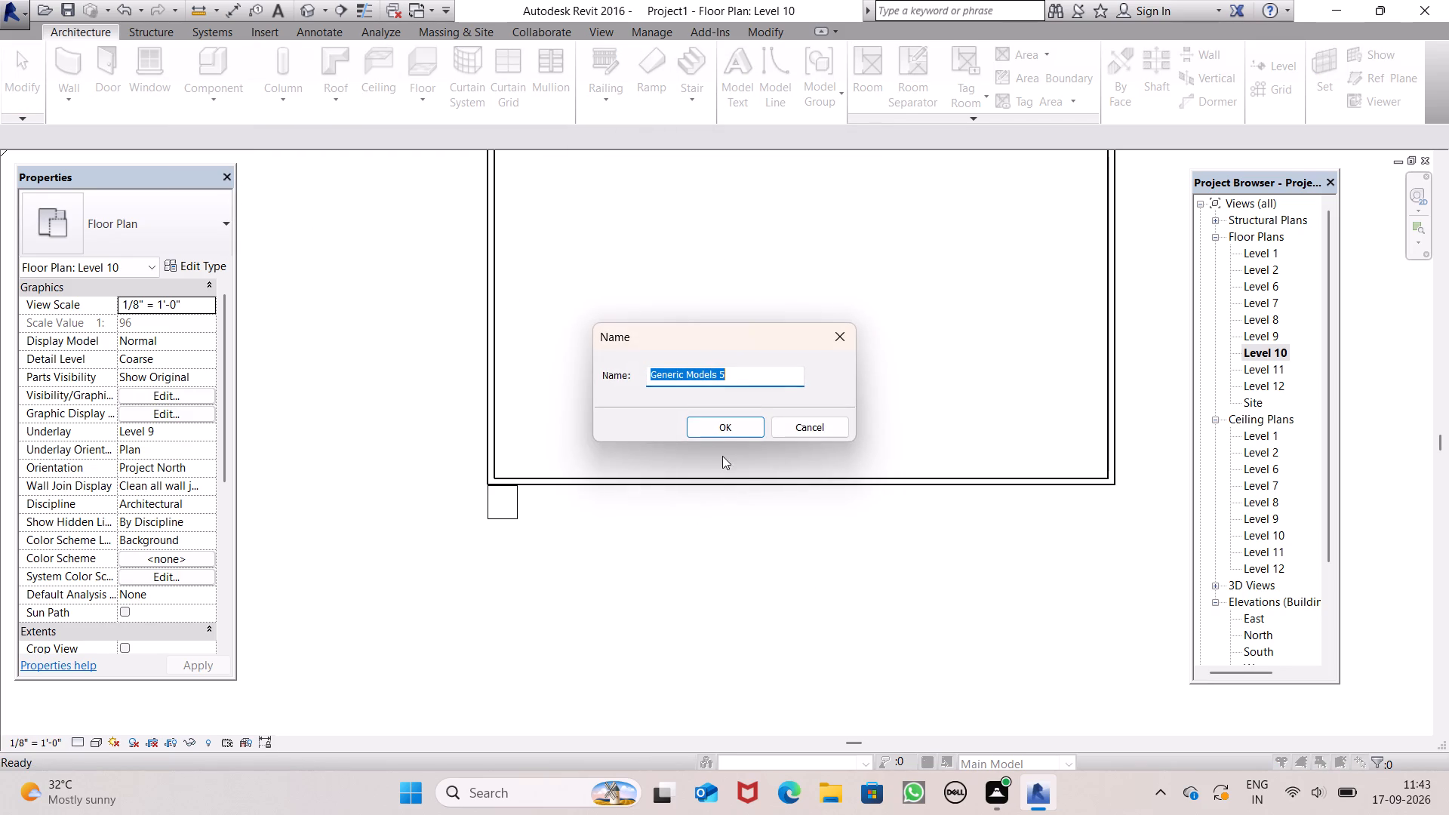
left_click(718, 432)
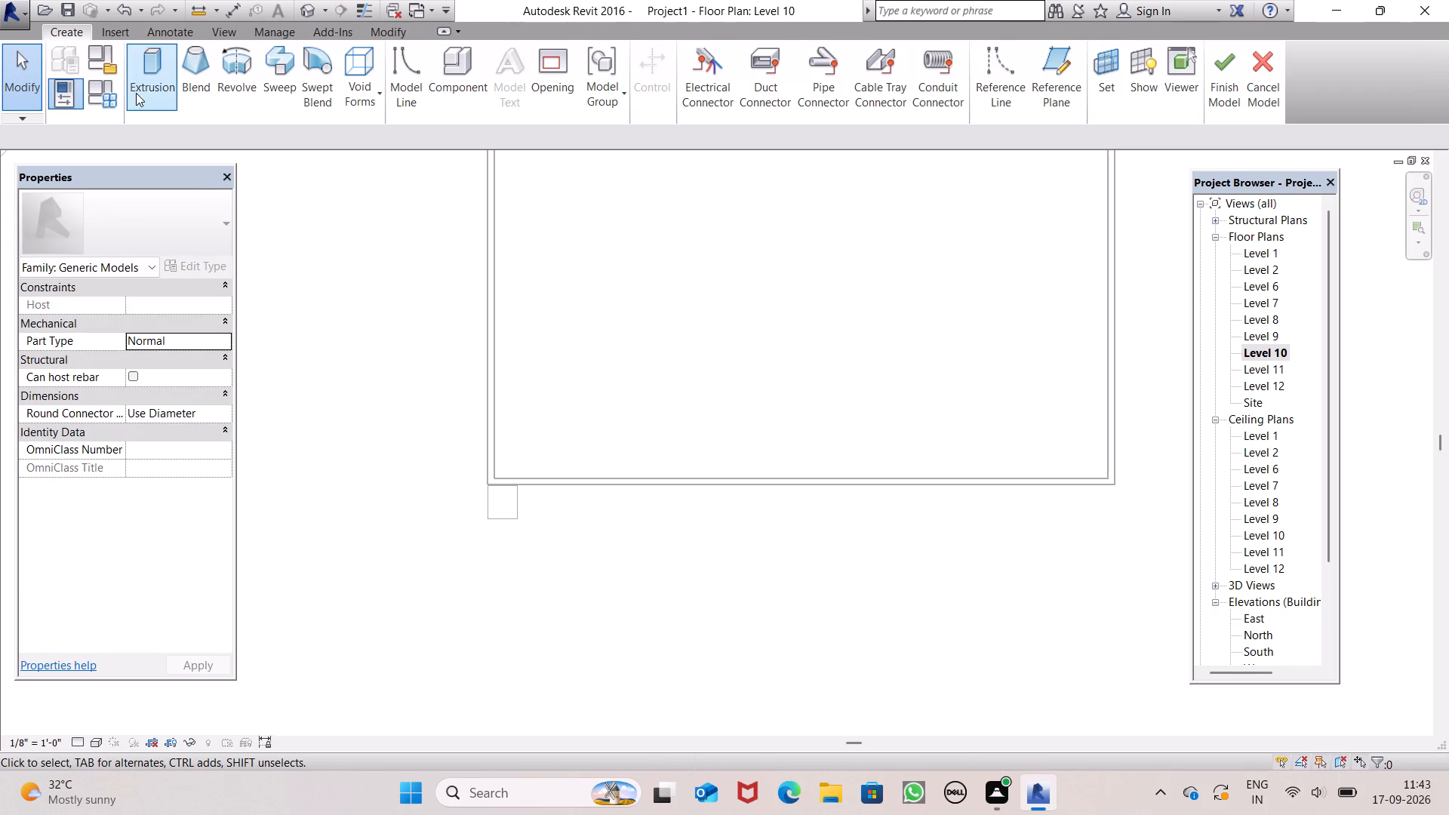
Create a rectangular extrusion about 7'-6" by 3'-6" along the front wall, starting beside the vertical block, and finish the in-place model.
left_click(168, 89)
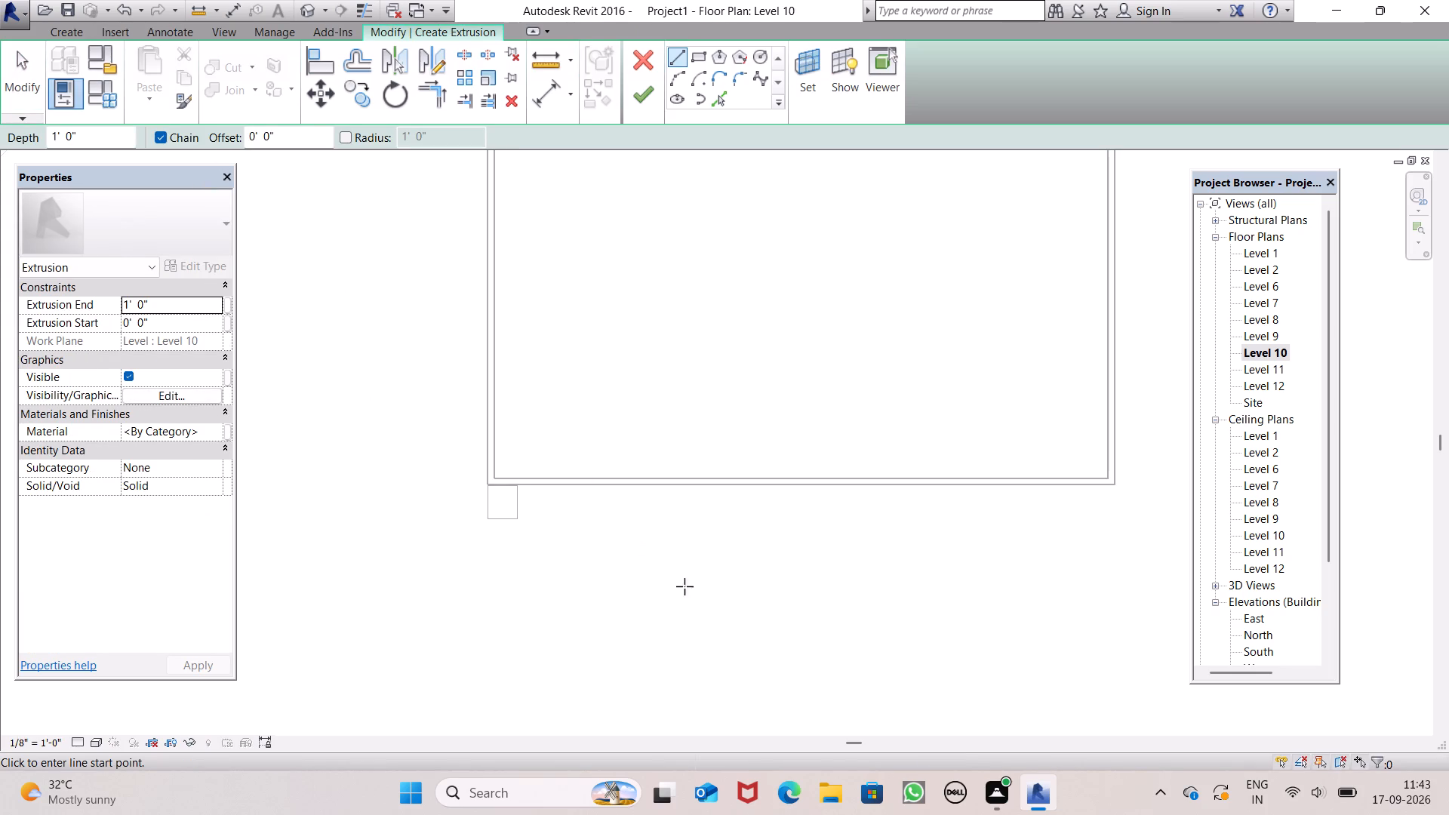
left_click(704, 58)
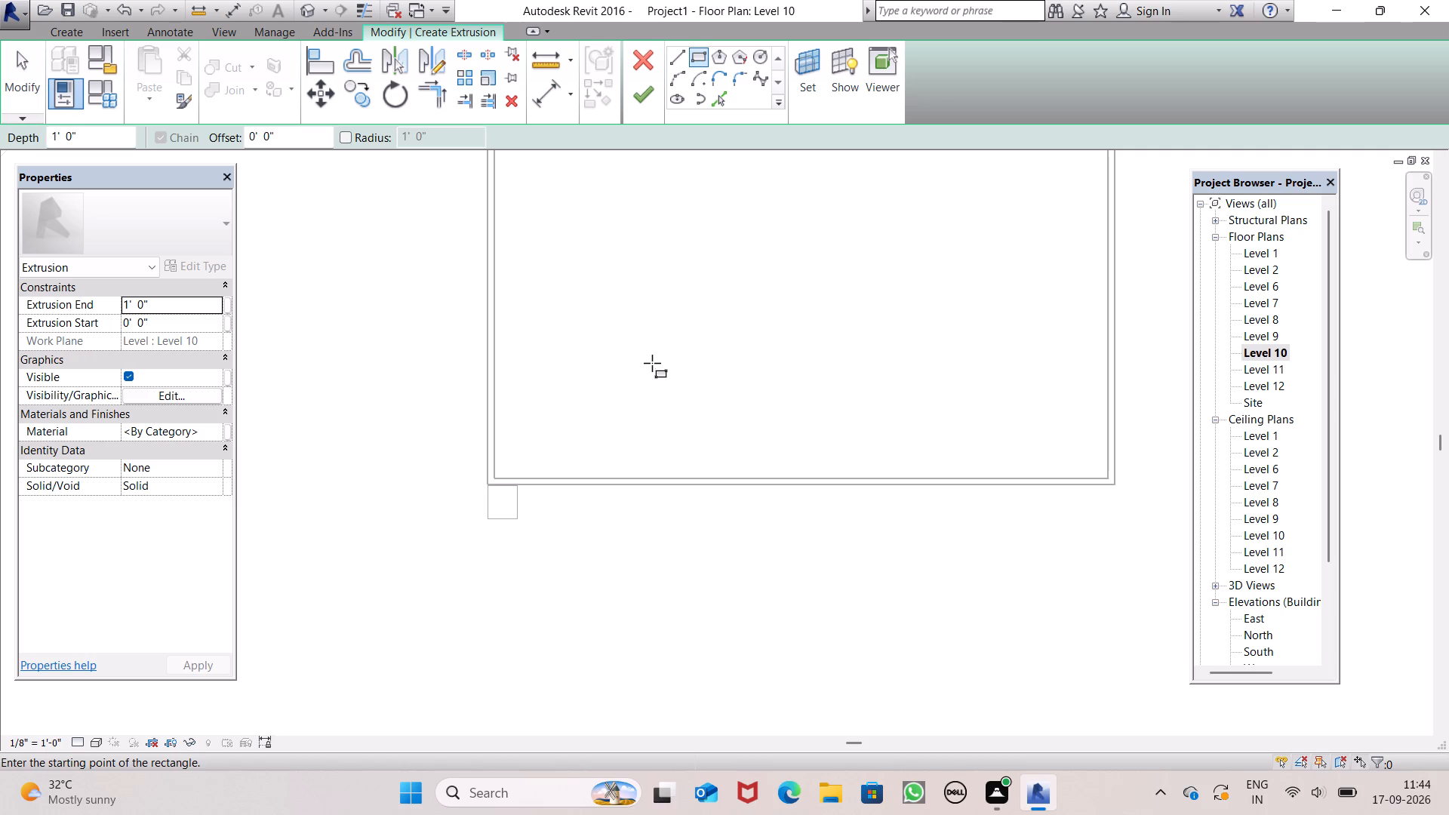
scroll(521, 495, "up", 10)
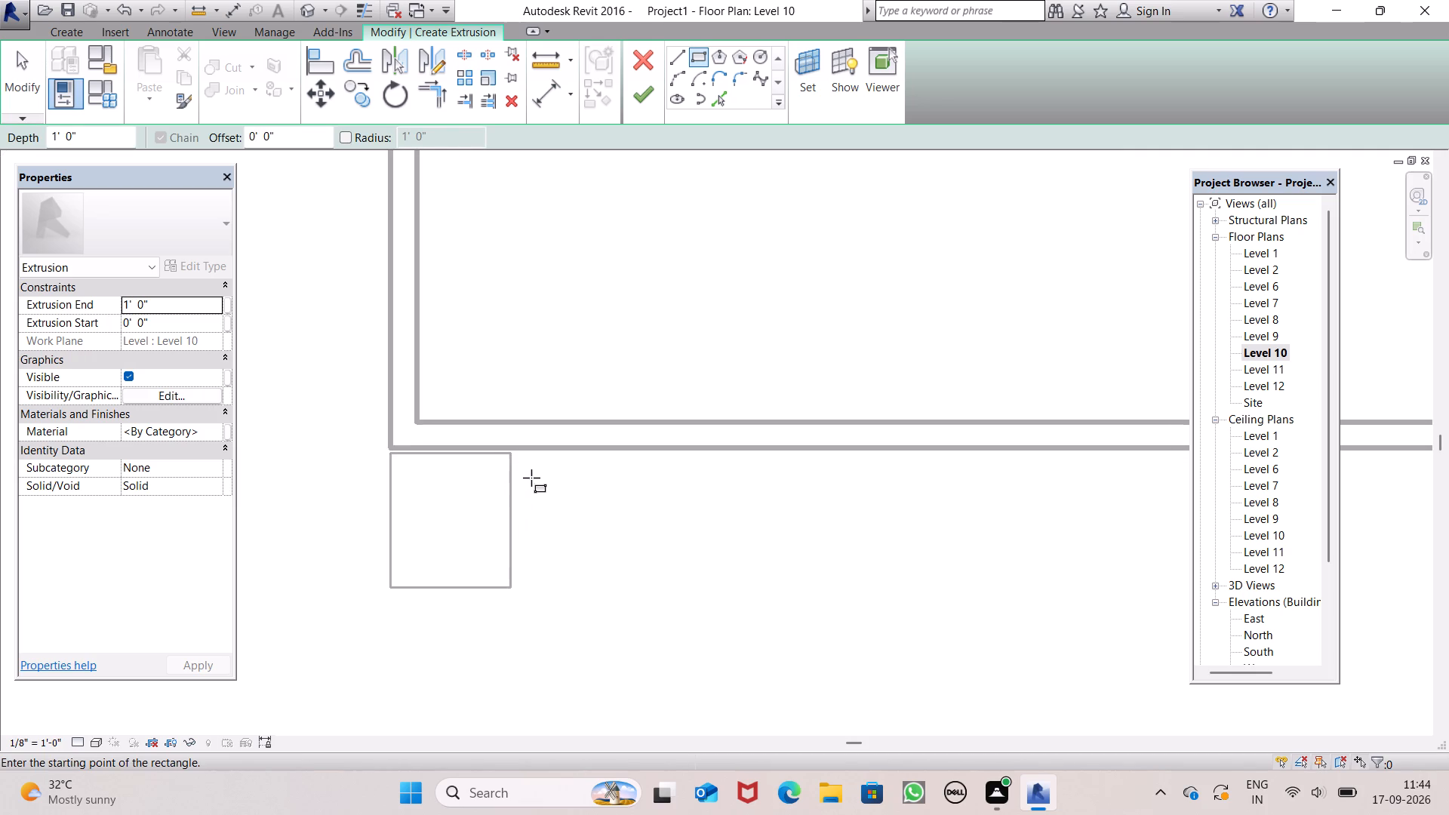
scroll(532, 477, "down", 5)
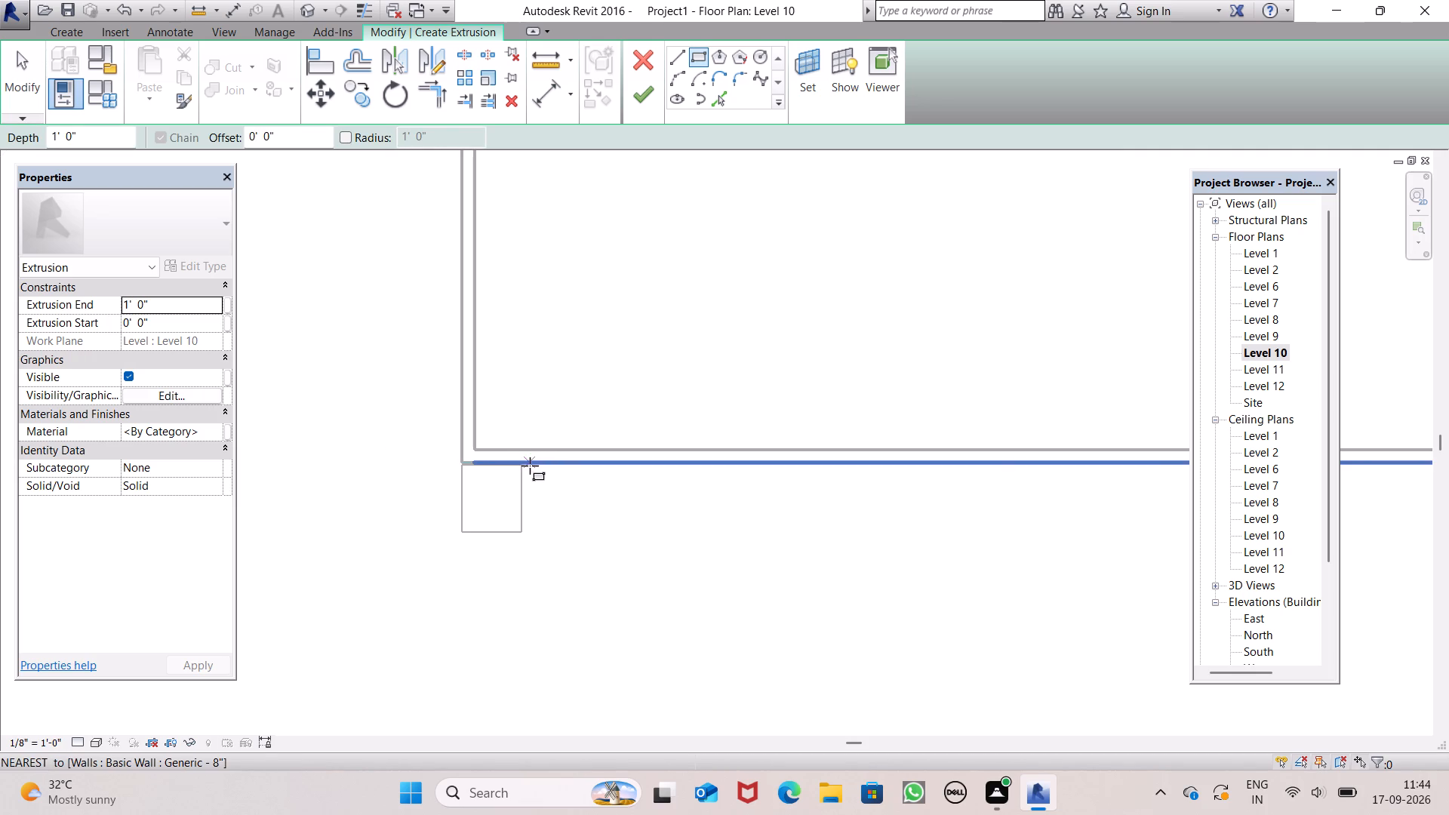
left_click(528, 468)
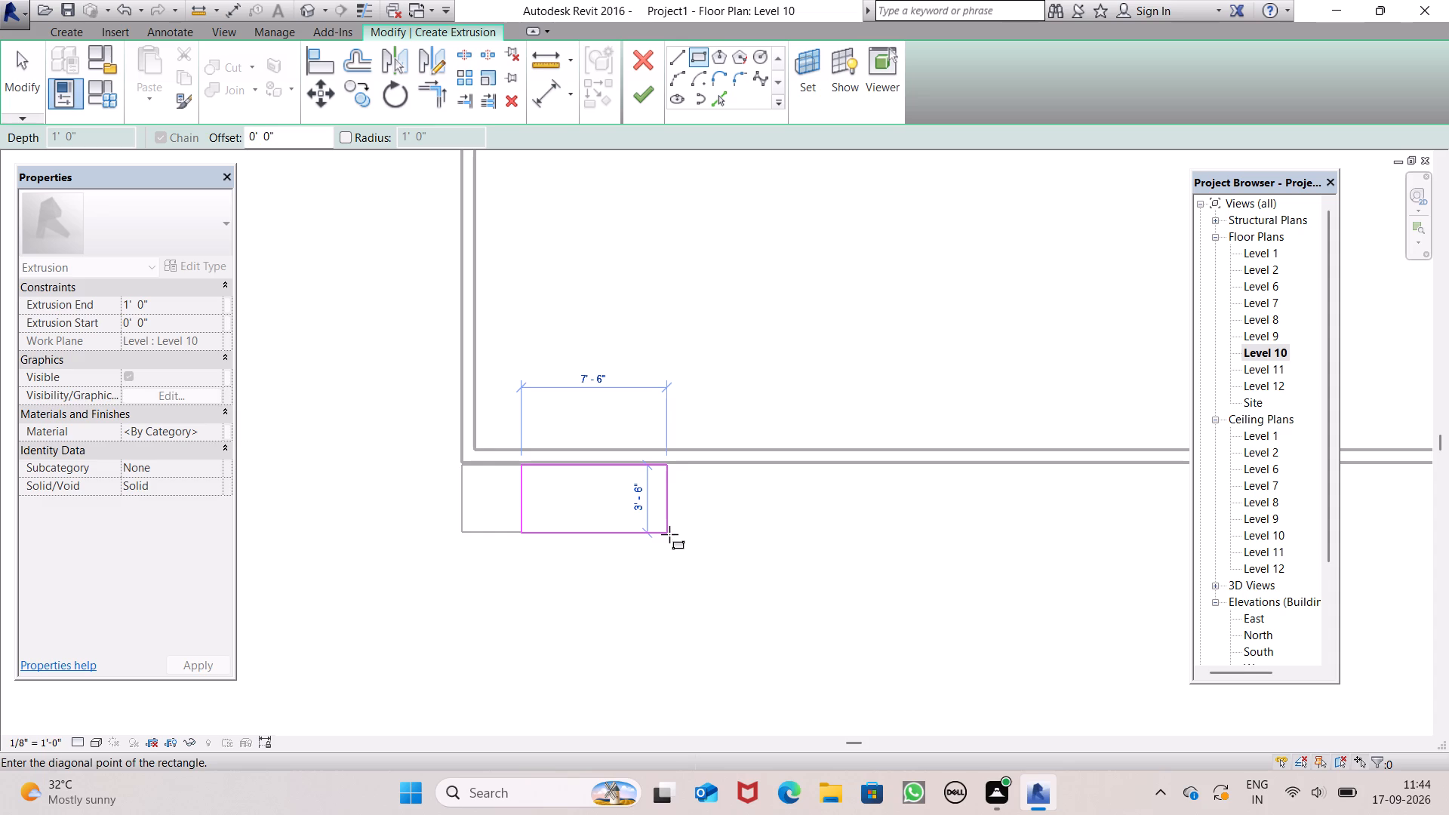
left_click(669, 534)
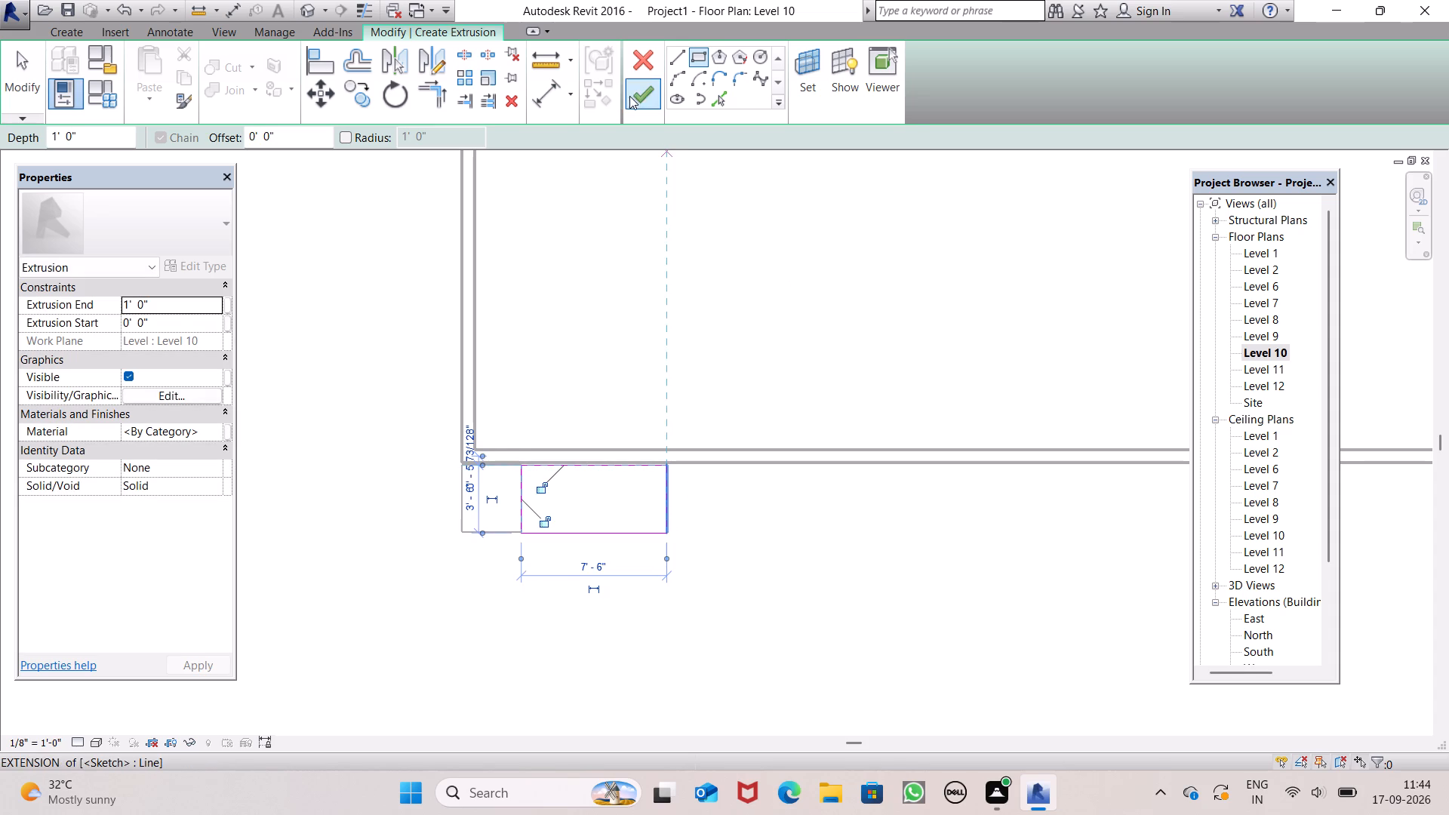
left_click(638, 93)
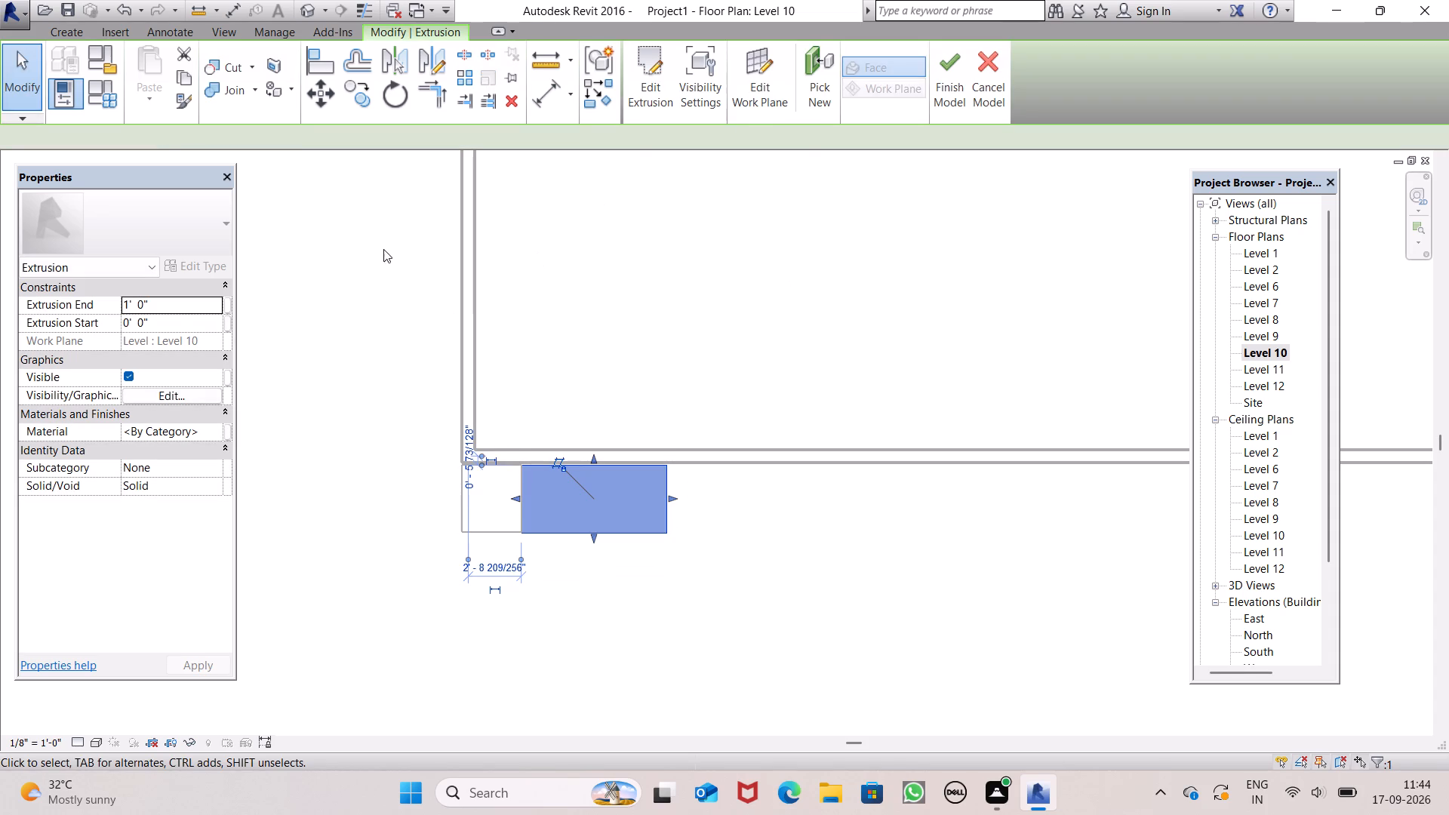
left_click(948, 89)
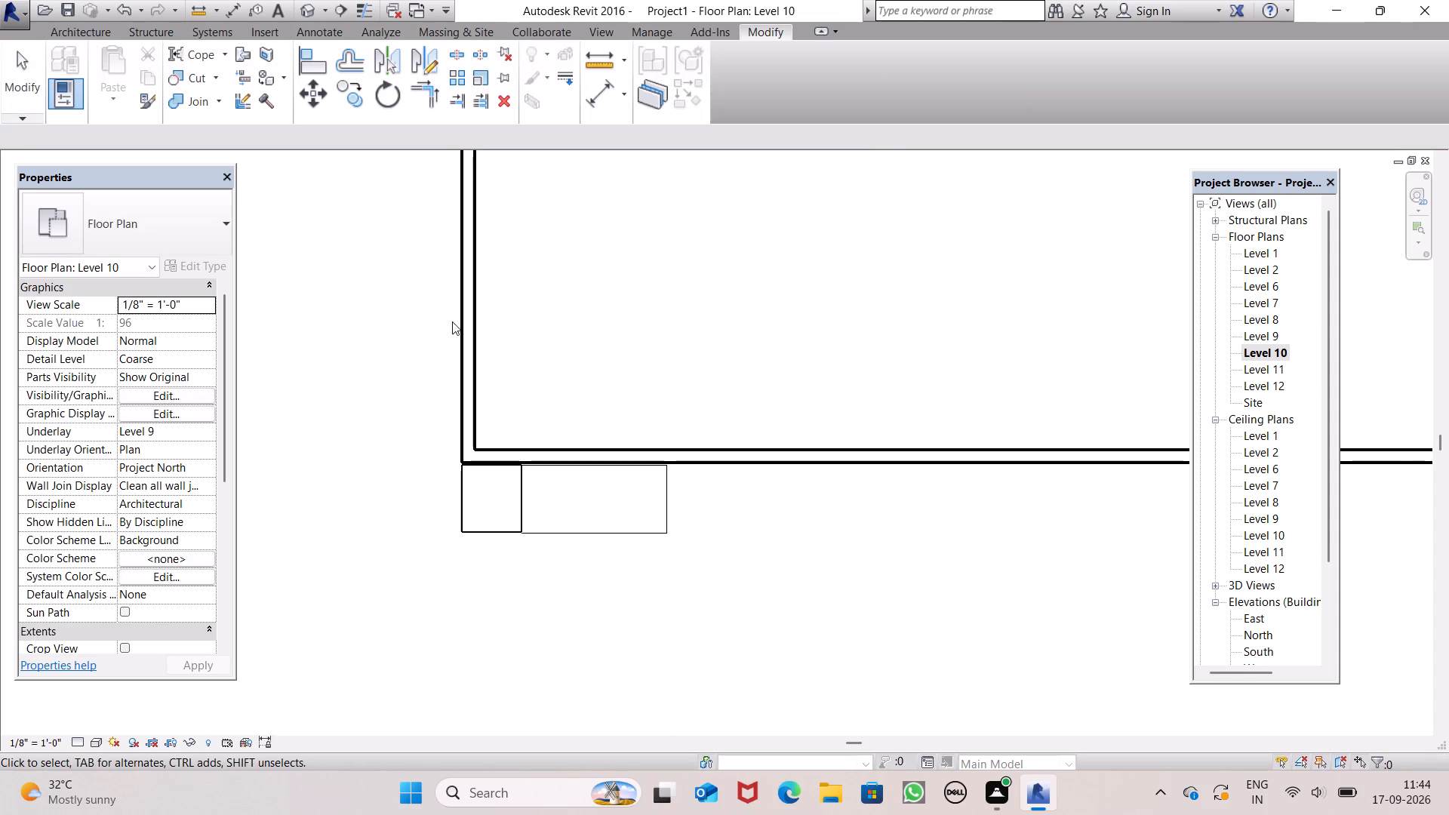
In the 3D view, stretch the new block's top face up above the vertical block, giving a volume of about 204.55 CF.
left_click(309, 10)
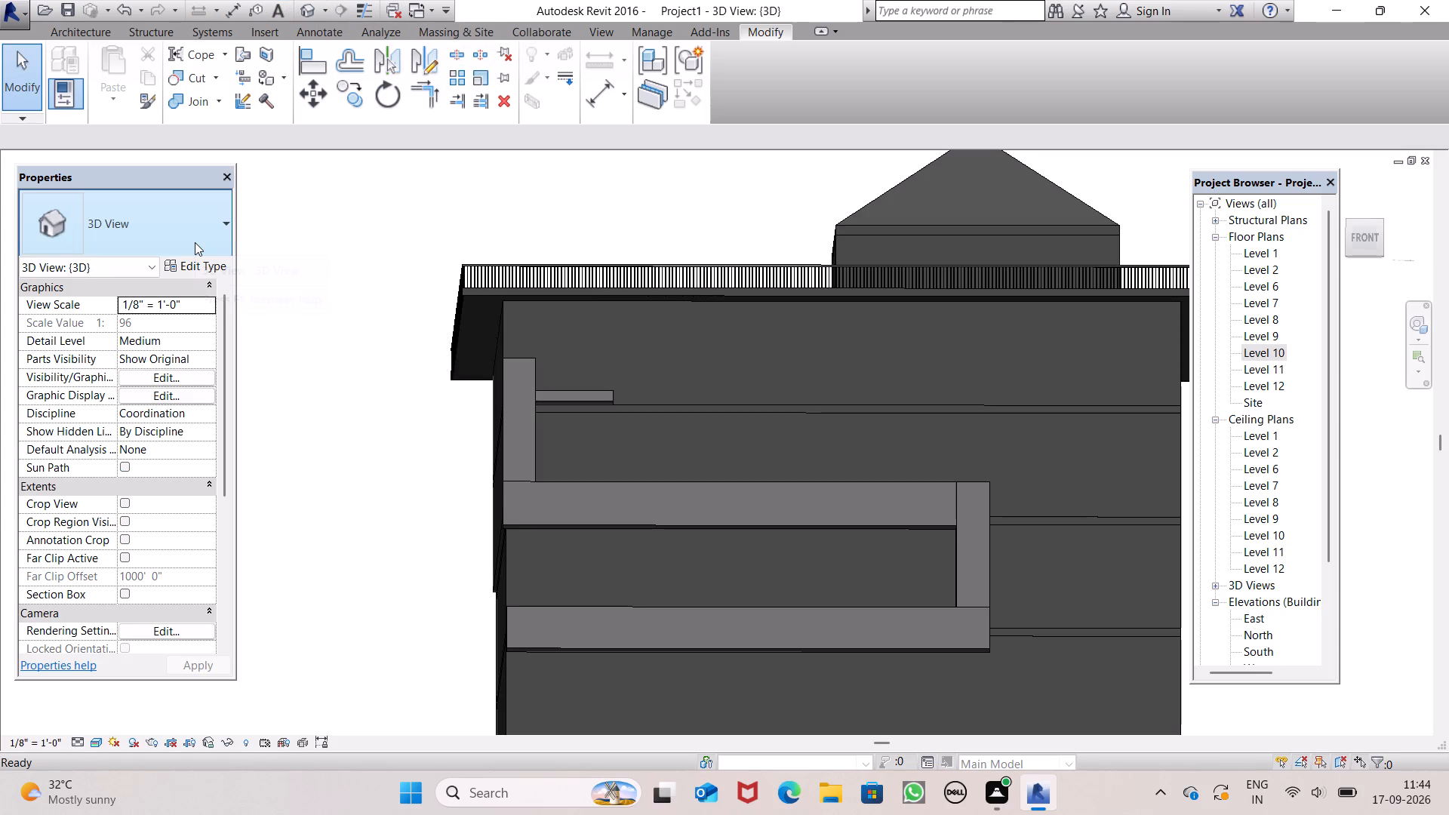
scroll(195, 242, "down", 1)
scroll(638, 346, "up", 6)
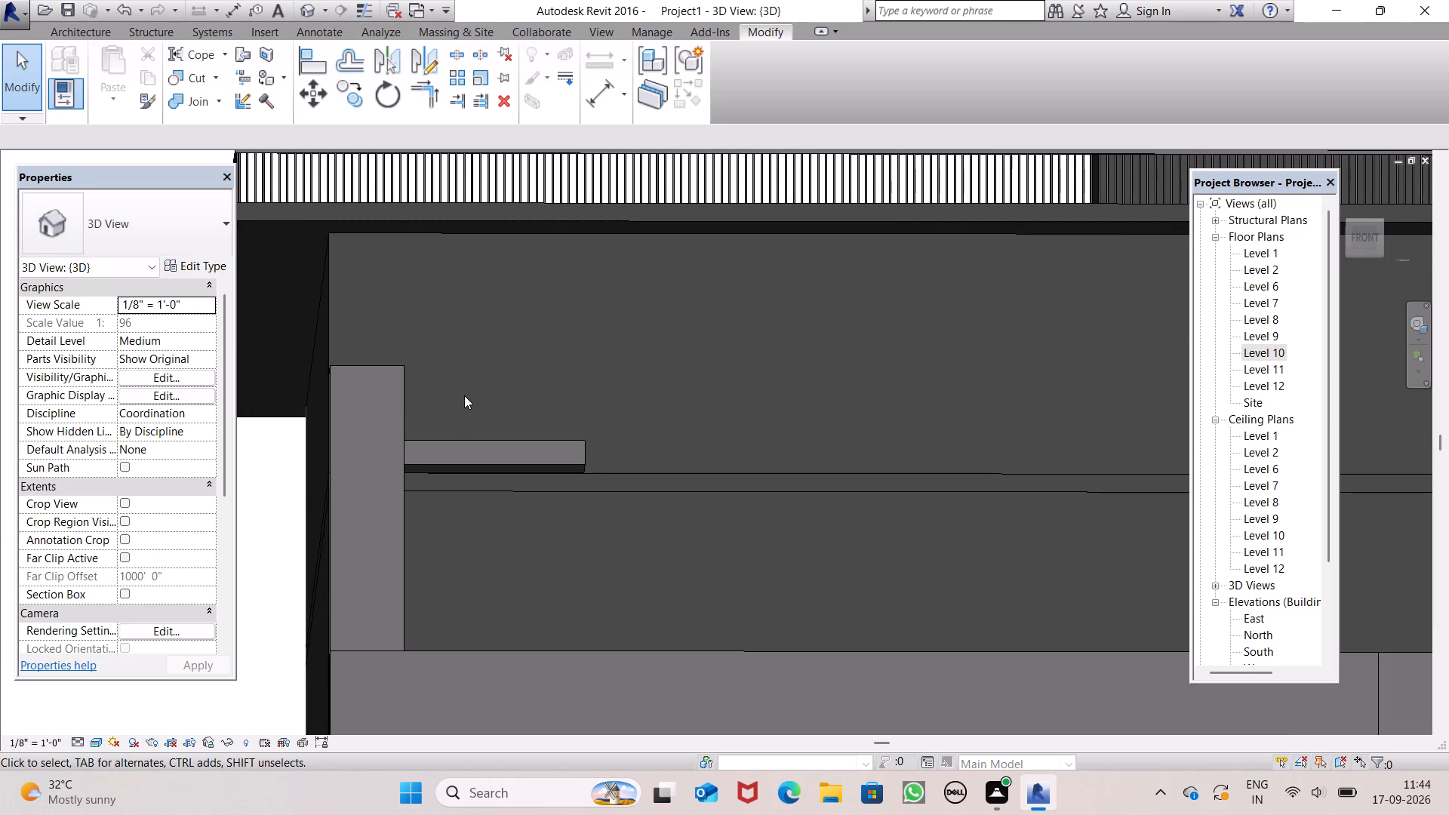
scroll(466, 393, "down", 4)
middle_click_drag(469, 411, 492, 568, "shift")
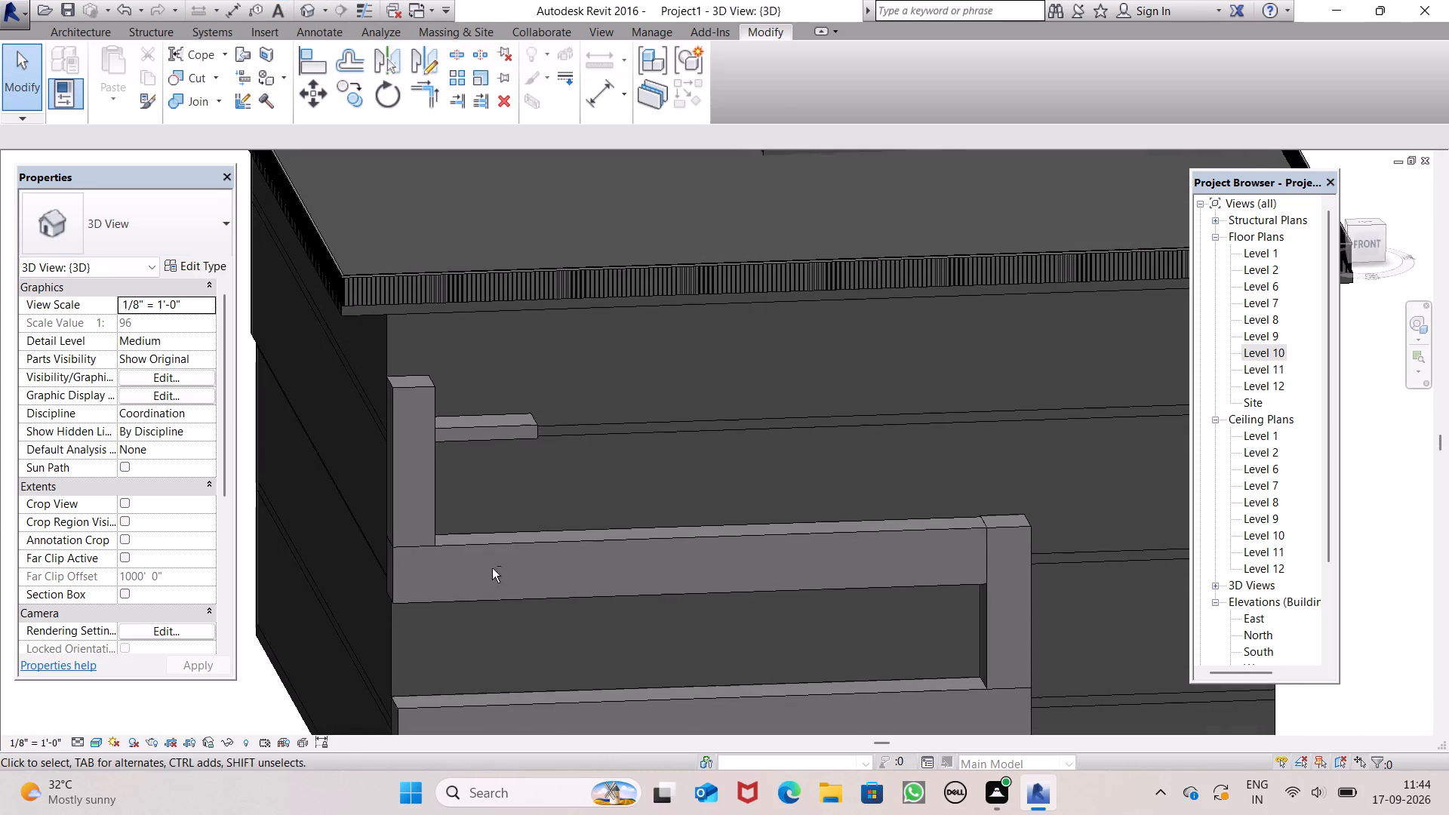
scroll(455, 358, "up", 7)
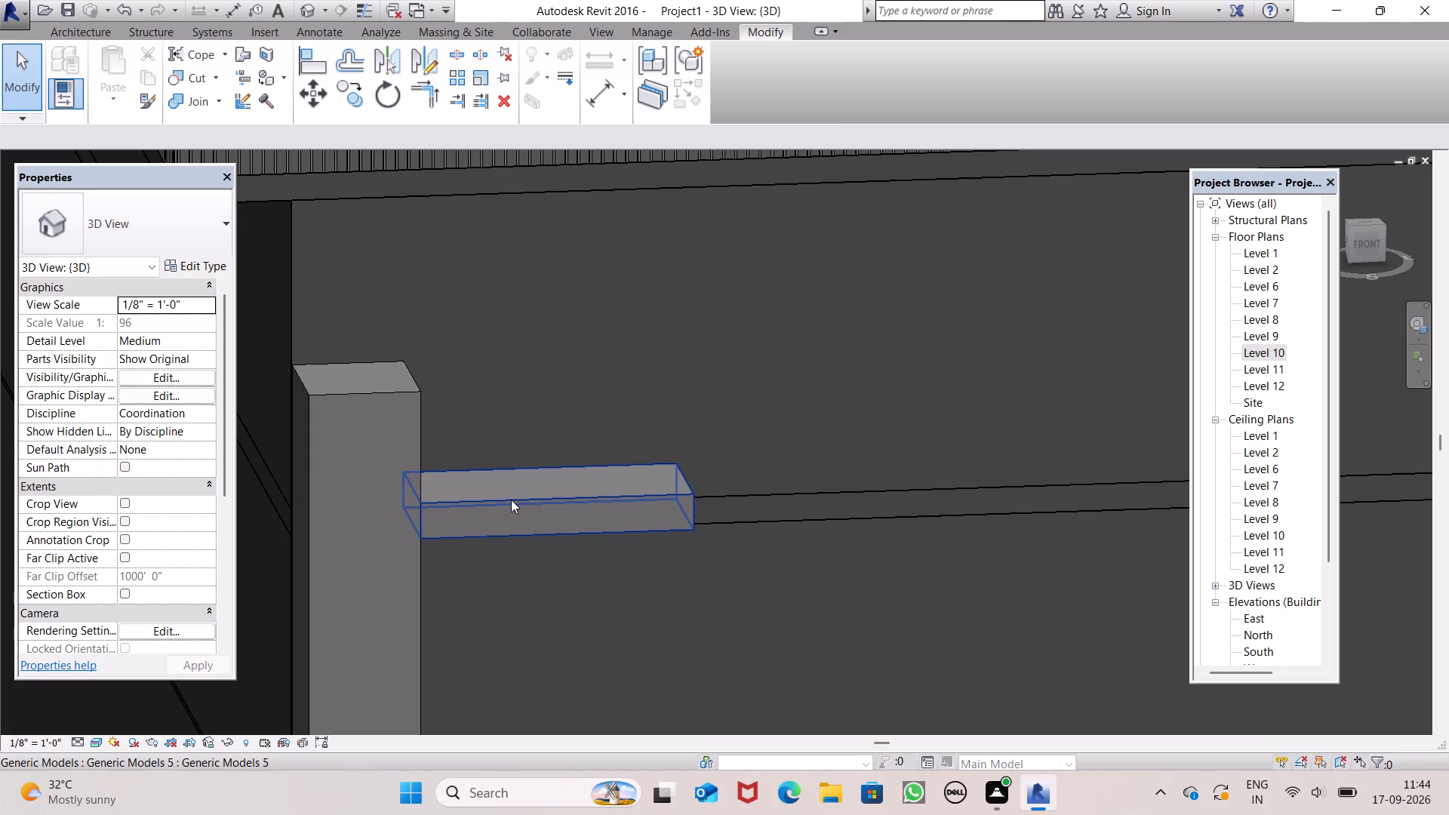
left_click(512, 500)
left_click_drag(548, 475, 578, 395)
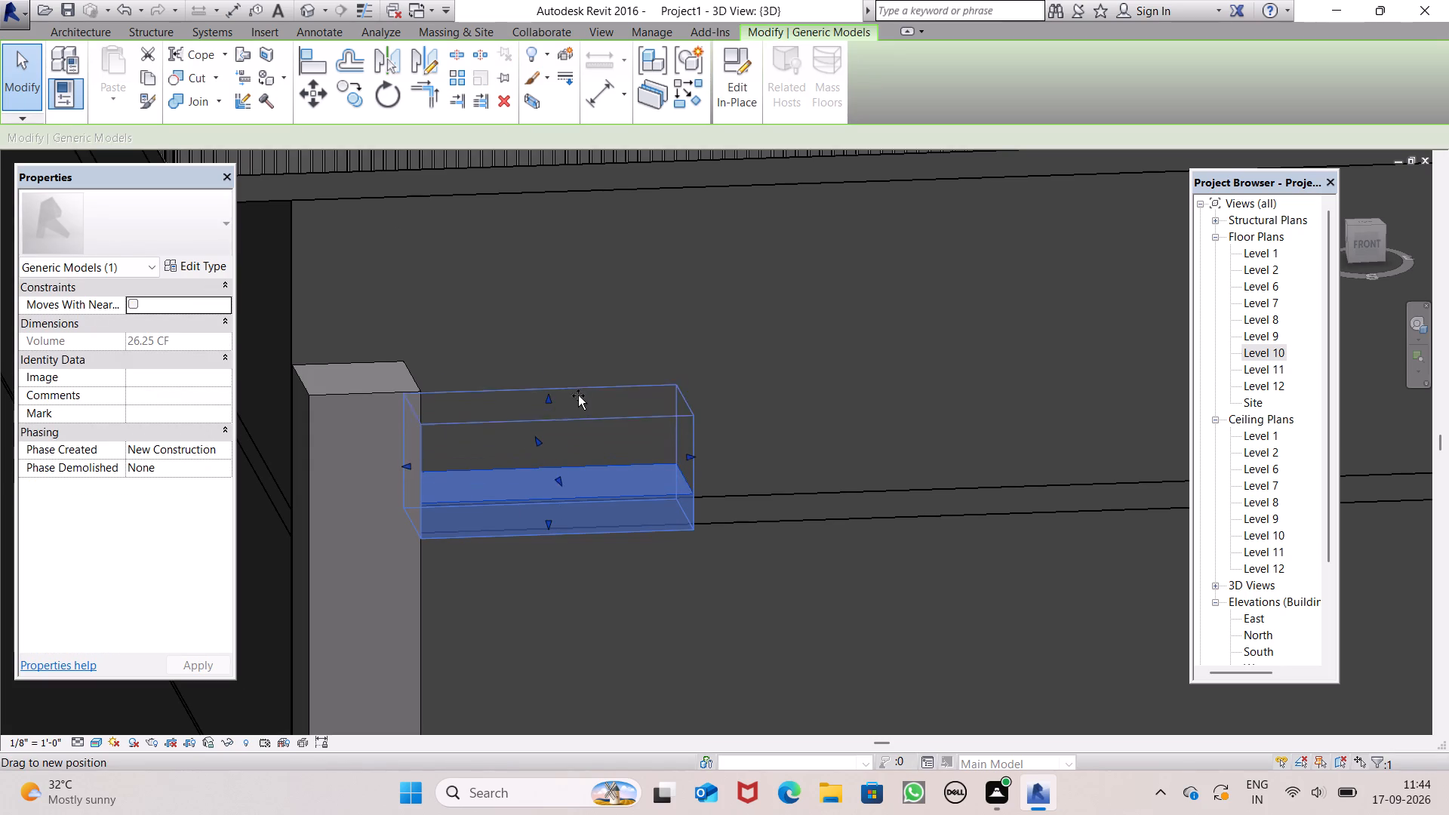
left_click_drag(578, 395, 568, 241)
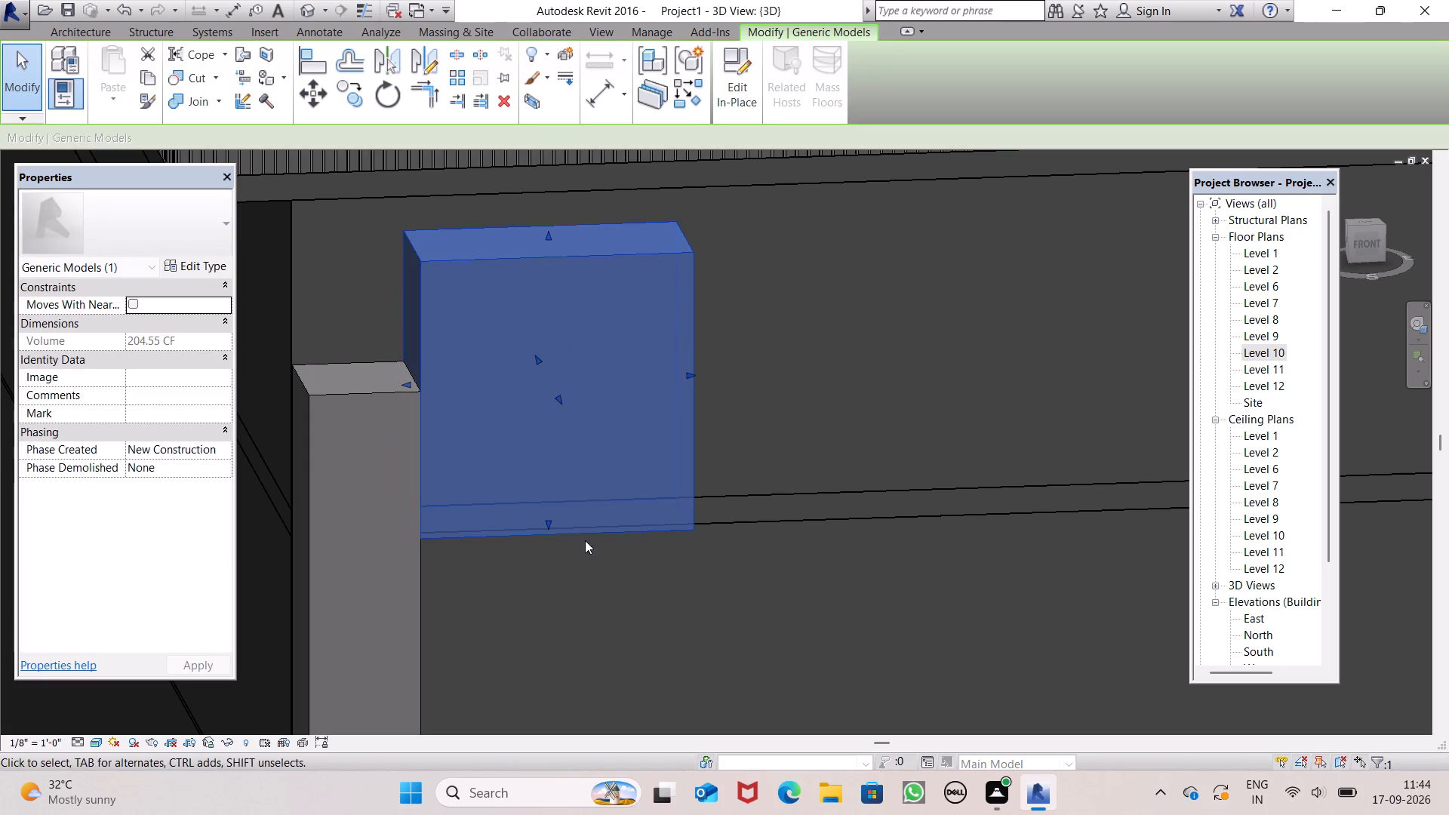
Raise the new block's bottom face to the vertical block's top, giving a volume of about 99.63 CF.
left_click_drag(546, 521, 577, 392)
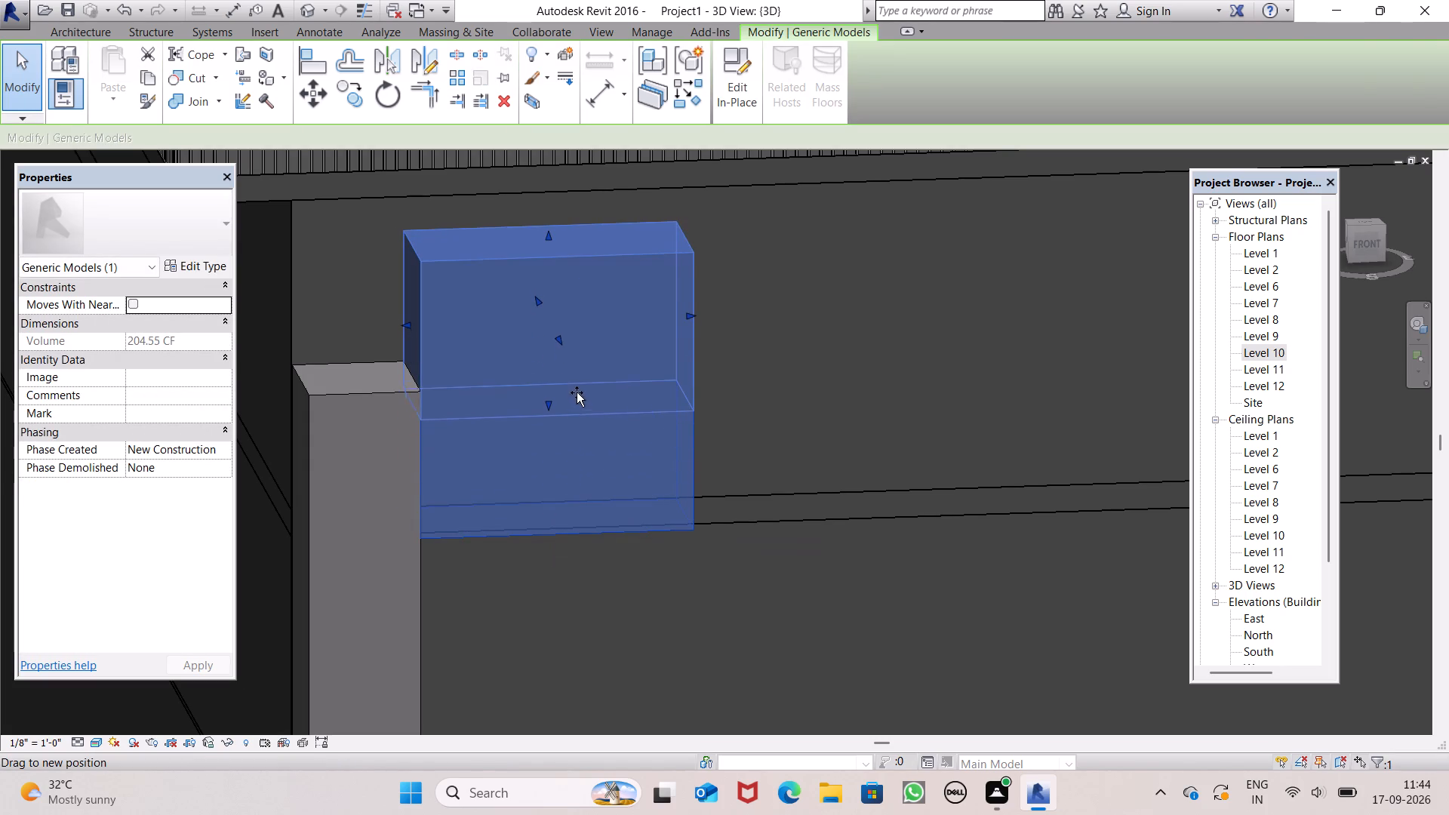
left_click_drag(577, 392, 578, 377)
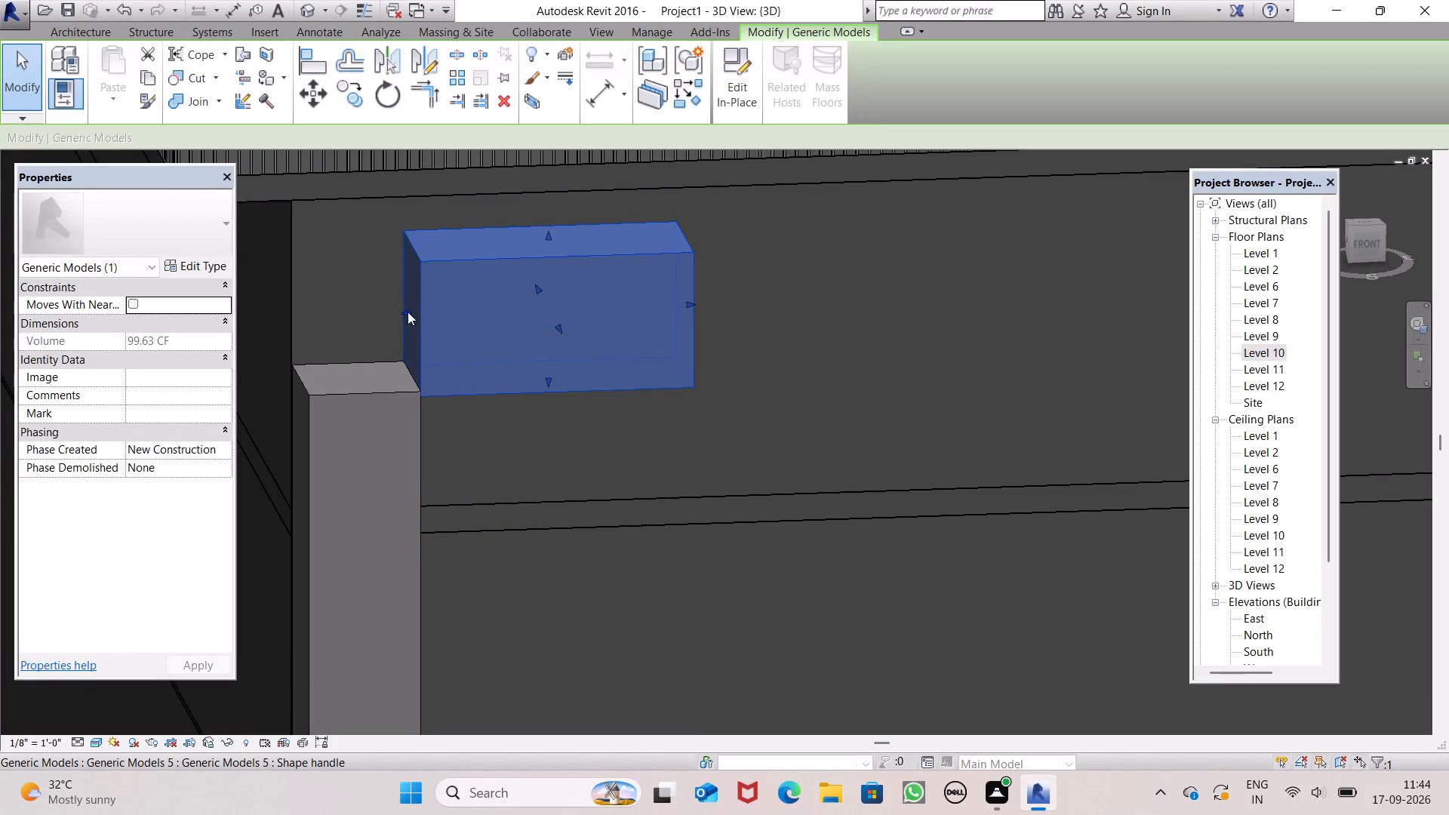
Stretch the new block's left side face over the vertical block to the front wall's left end, giving a volume of about 140.38 CF.
left_click_drag(408, 309, 298, 312)
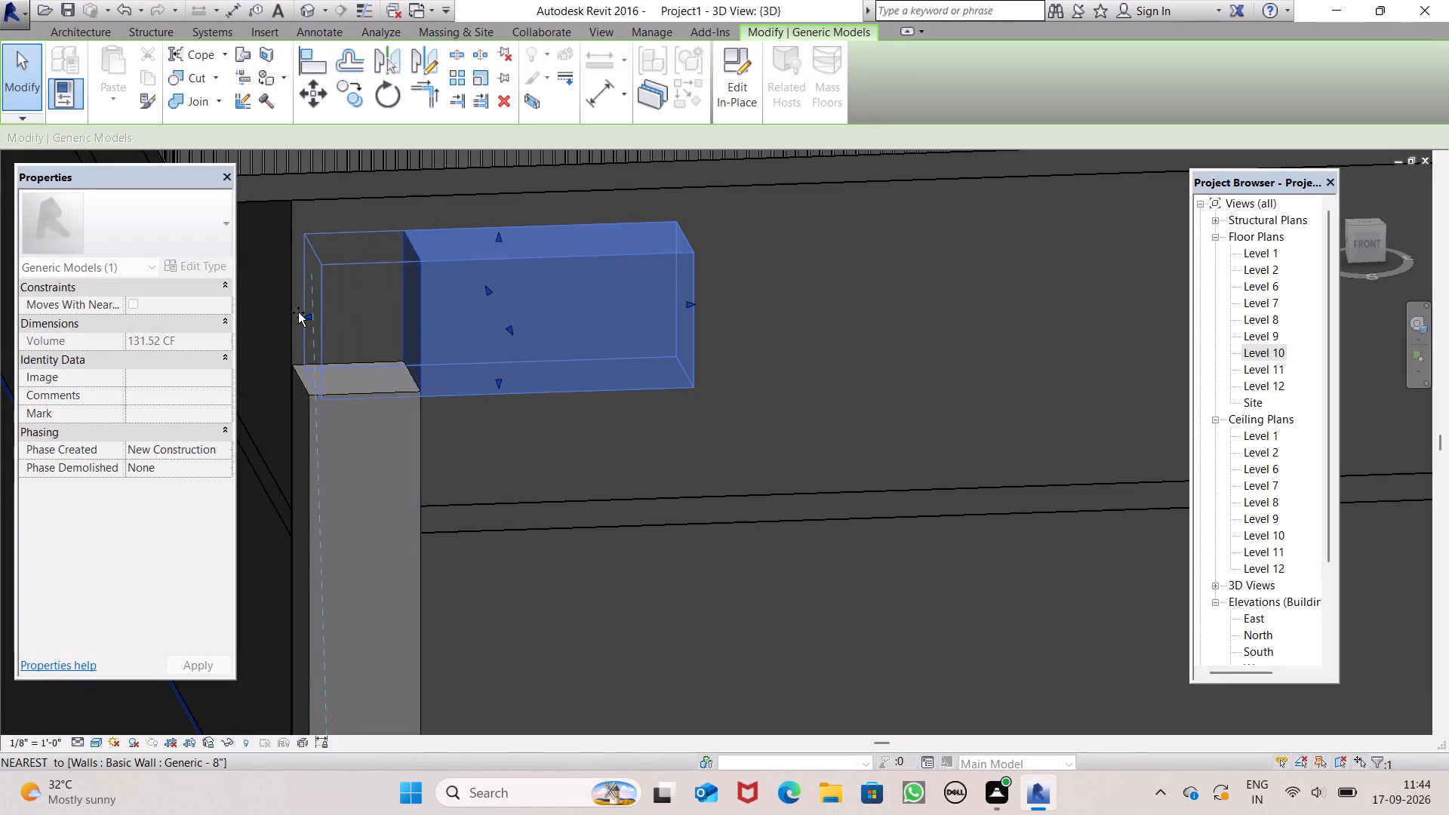
left_click_drag(298, 312, 297, 312)
scroll(498, 374, "down", 2)
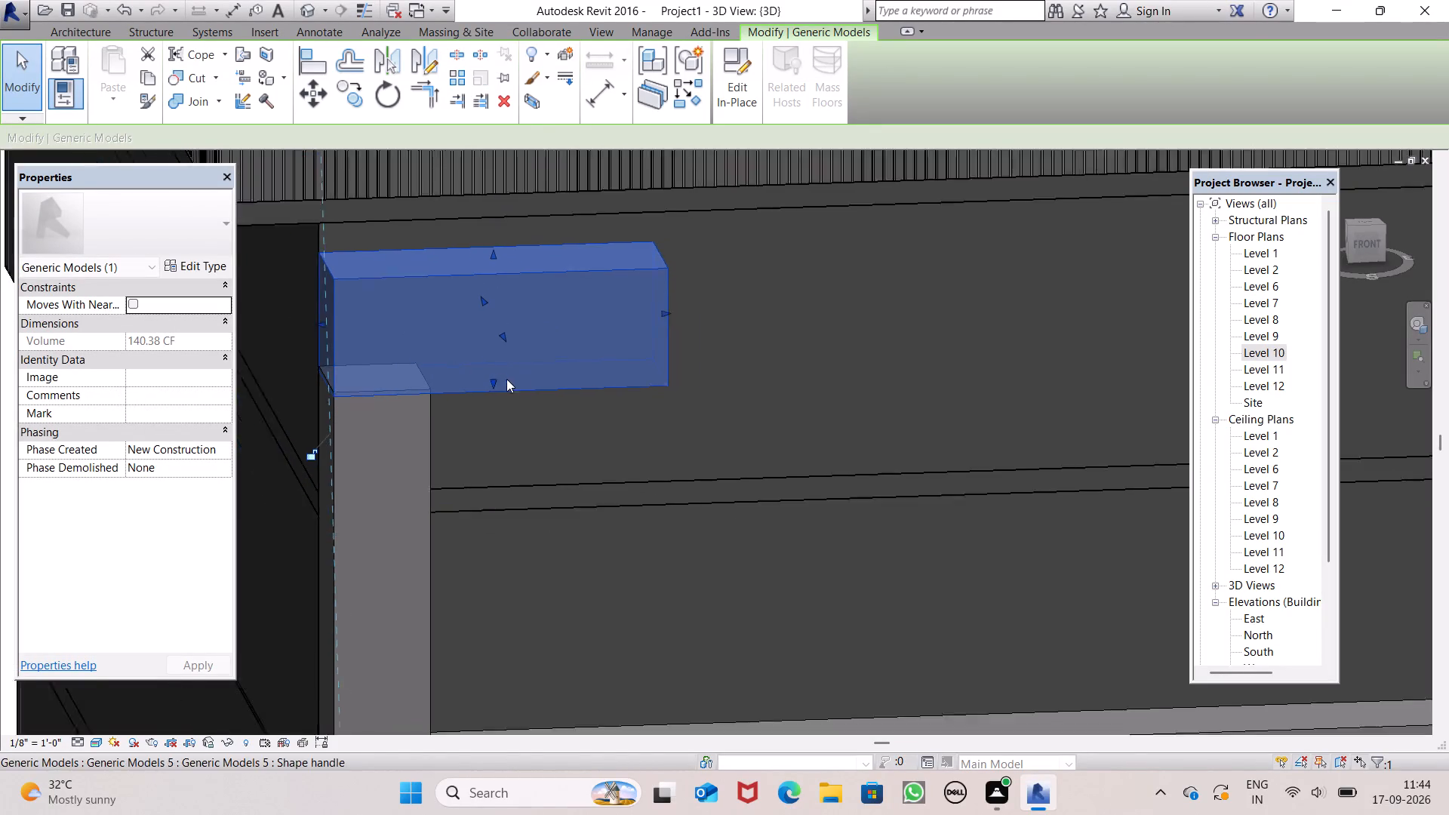
Raise the top band's bottom face slightly to meet the vertical block's top, giving a volume of about 136.37 CF.
scroll(506, 379, "down", 8)
left_click(334, 380)
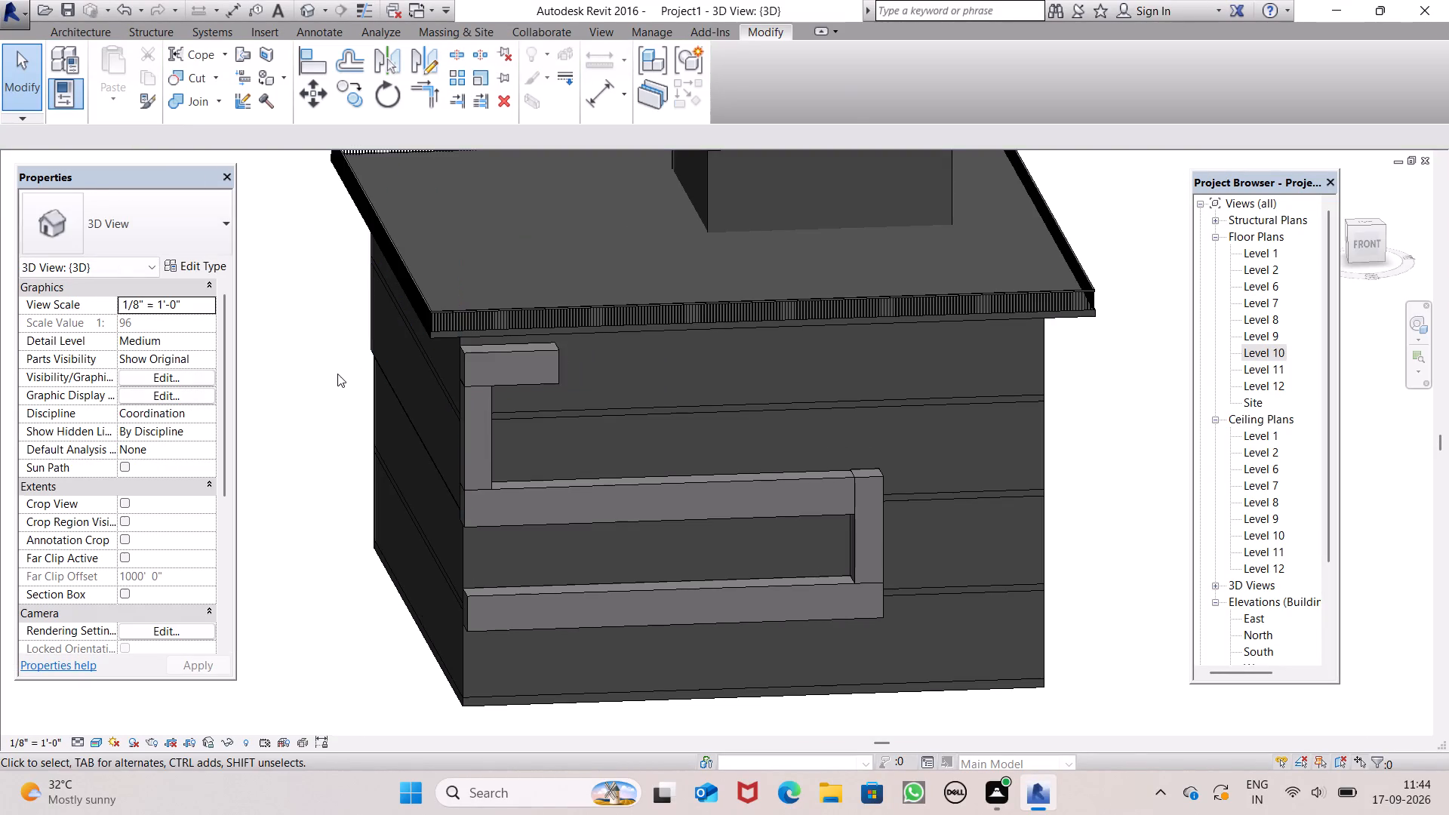
scroll(530, 392, "up", 4)
scroll(530, 392, "down", 1)
scroll(530, 392, "up", 2)
scroll(417, 336, "up", 6)
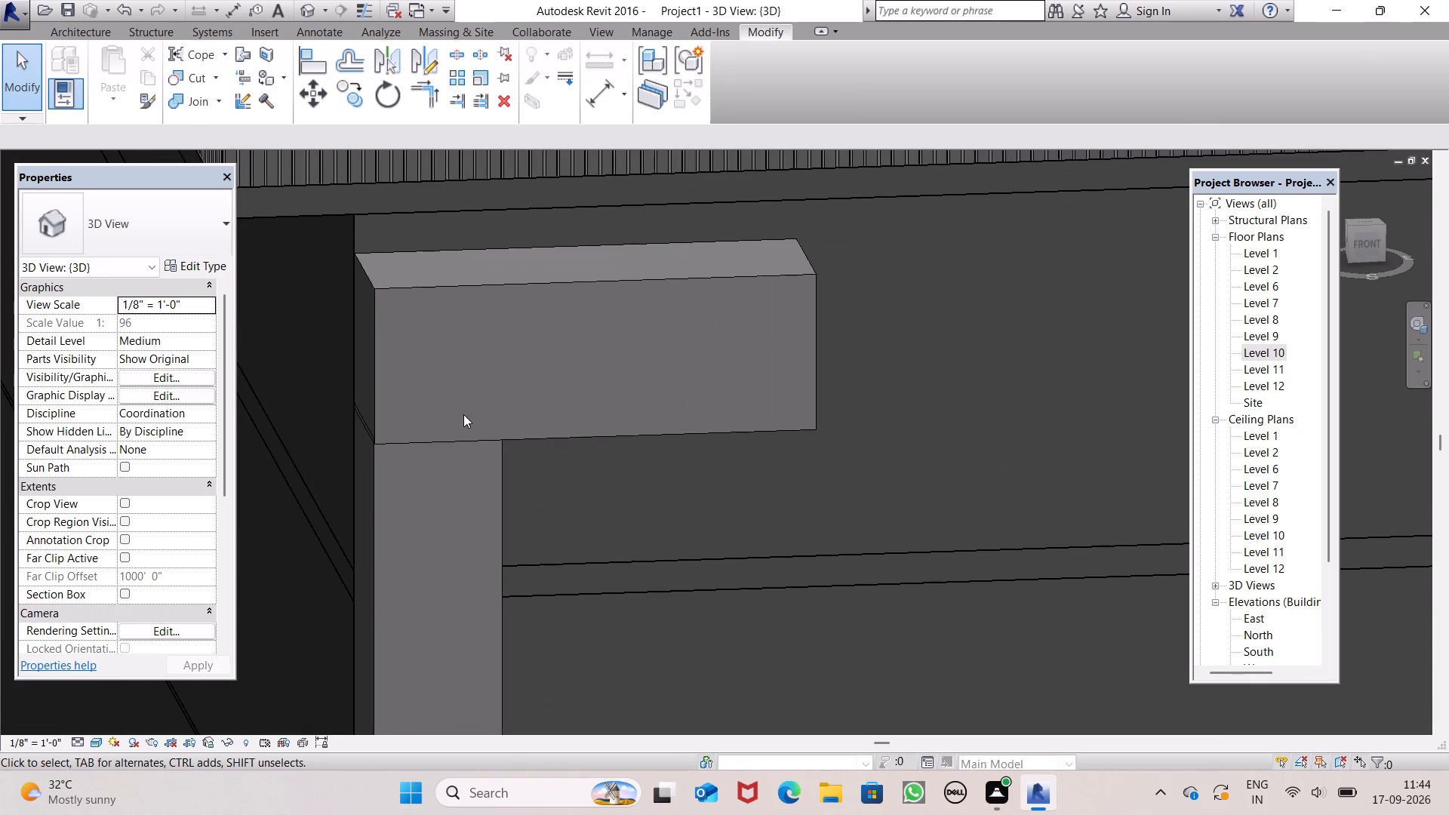
left_click(510, 441)
scroll(546, 406, "down", 4)
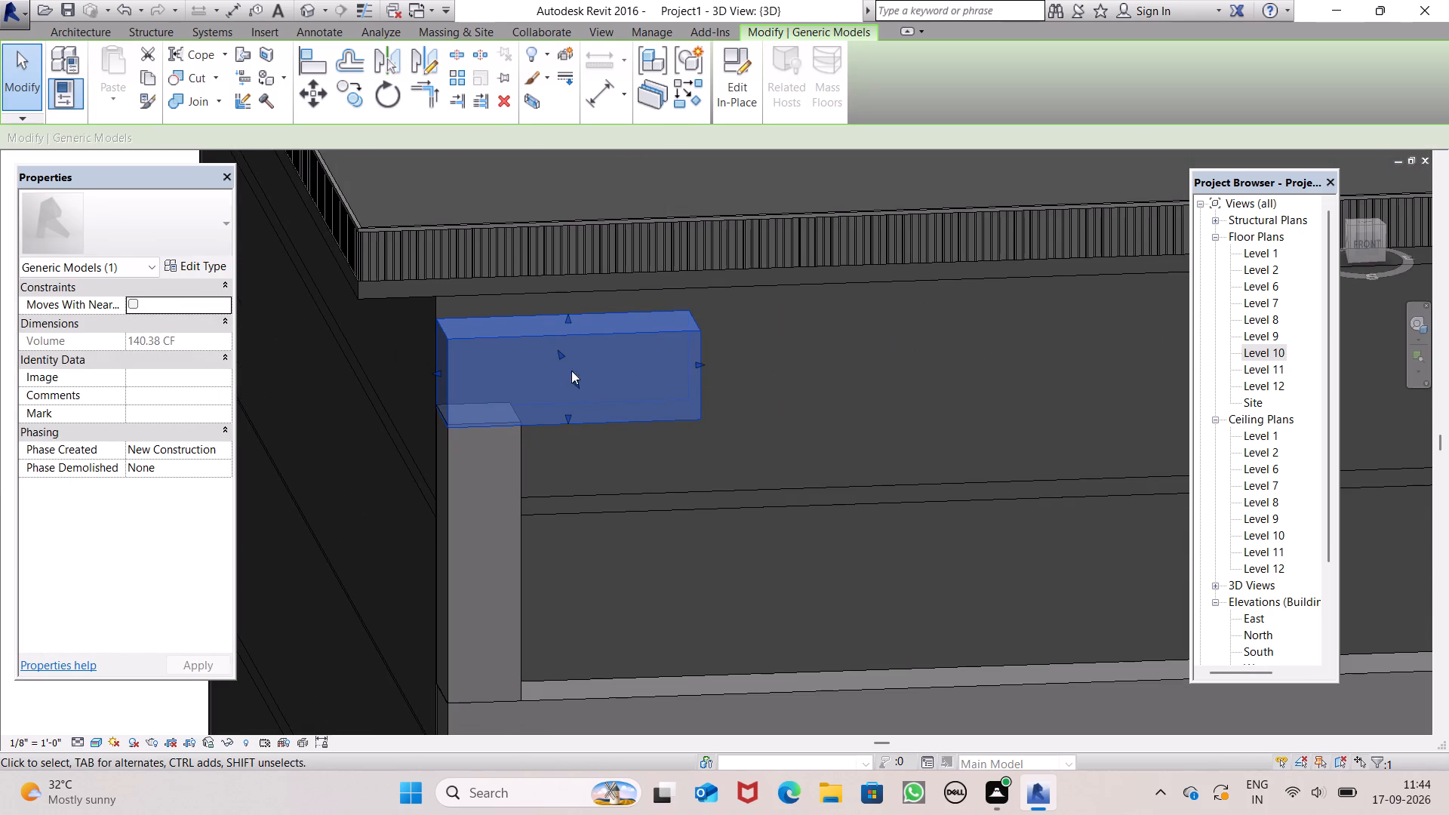
scroll(420, 403, "up", 5)
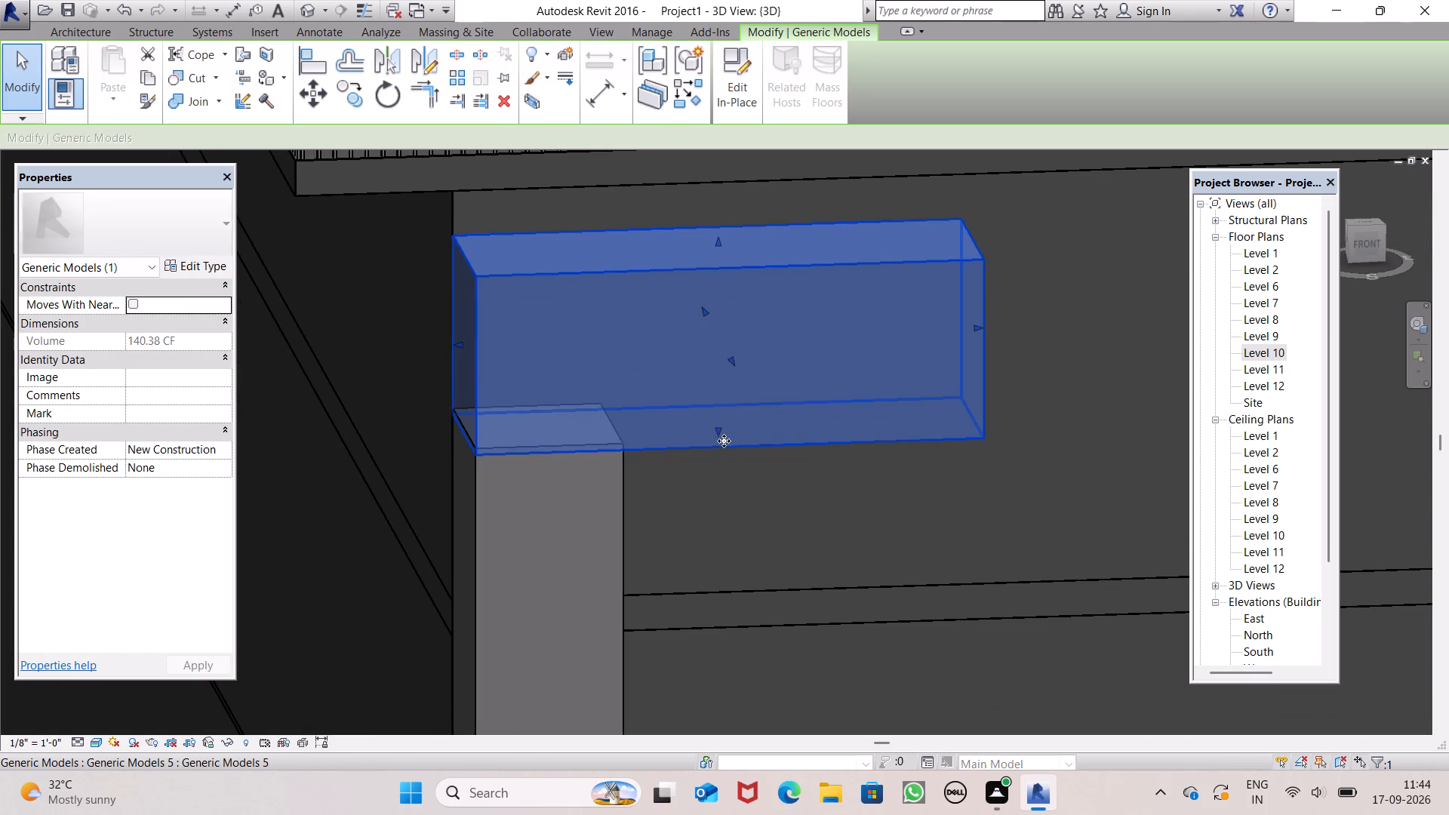
left_click_drag(718, 431, 717, 417)
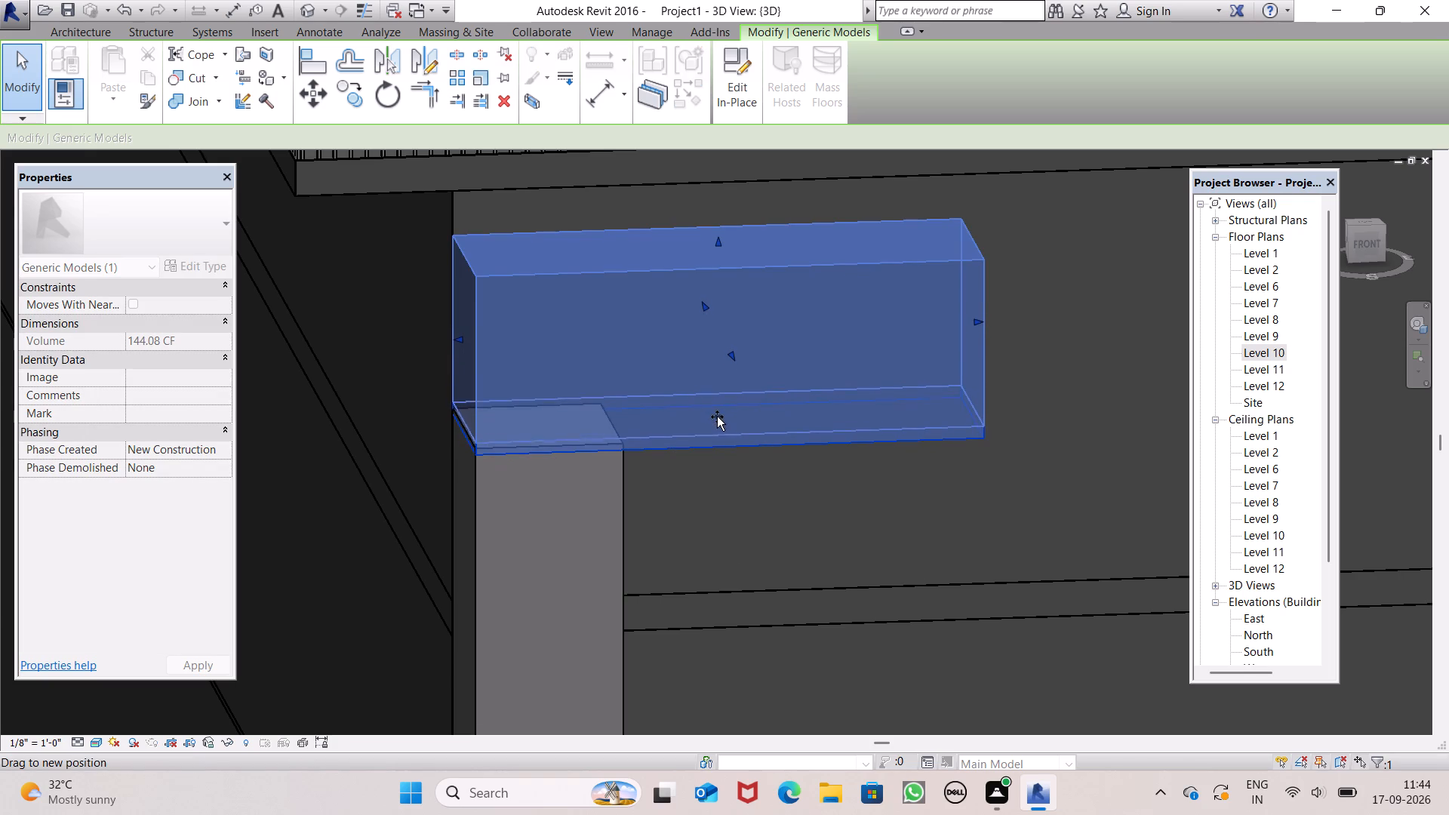
left_click_drag(717, 417, 716, 421)
Stretch the top band's right end along the front wall to about the lower bands' right end, giving a volume of about 596.55 CF.
scroll(746, 443, "down", 10)
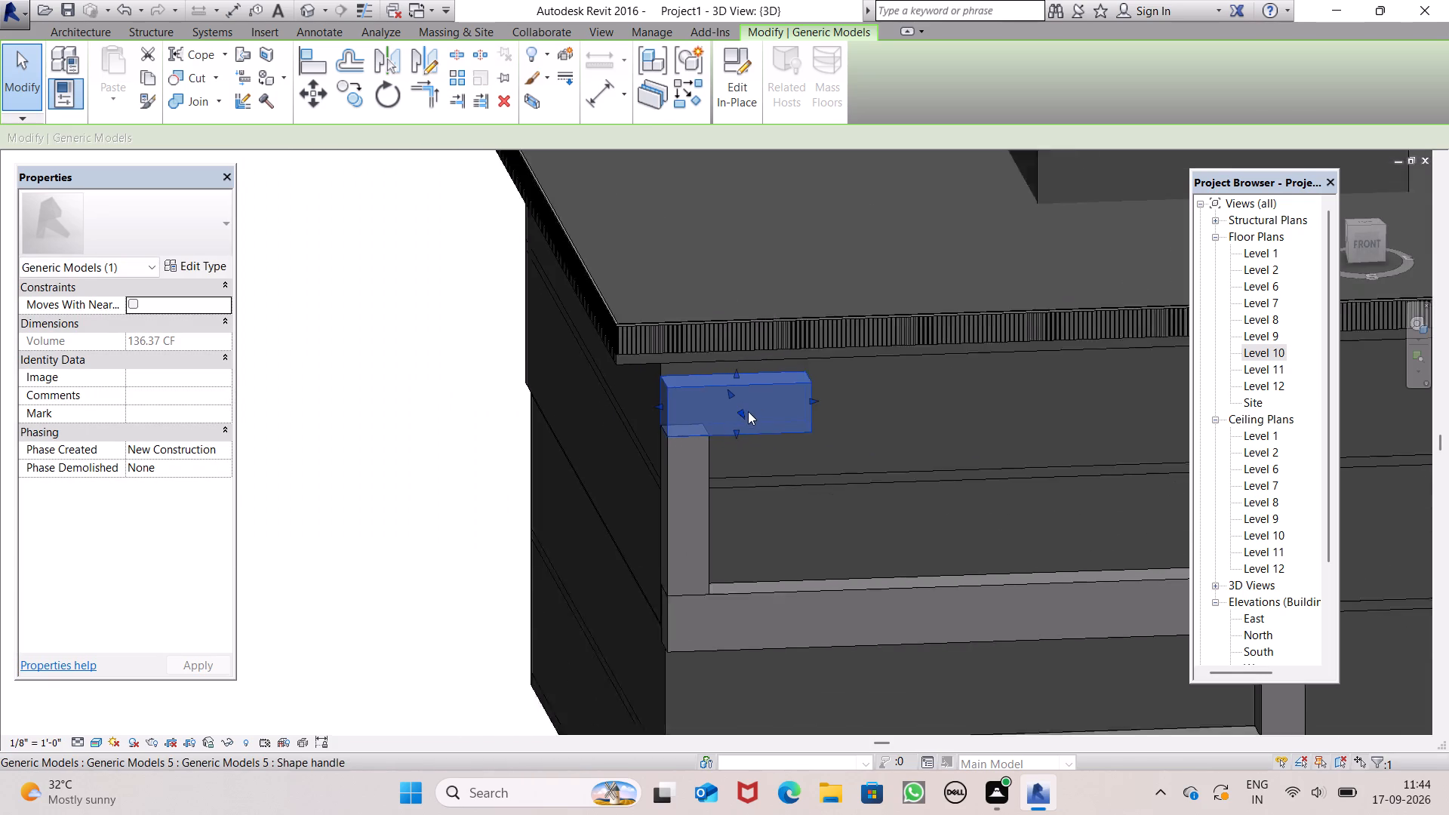
scroll(772, 410, "down", 6)
middle_click_drag(771, 437, 492, 342, "shift")
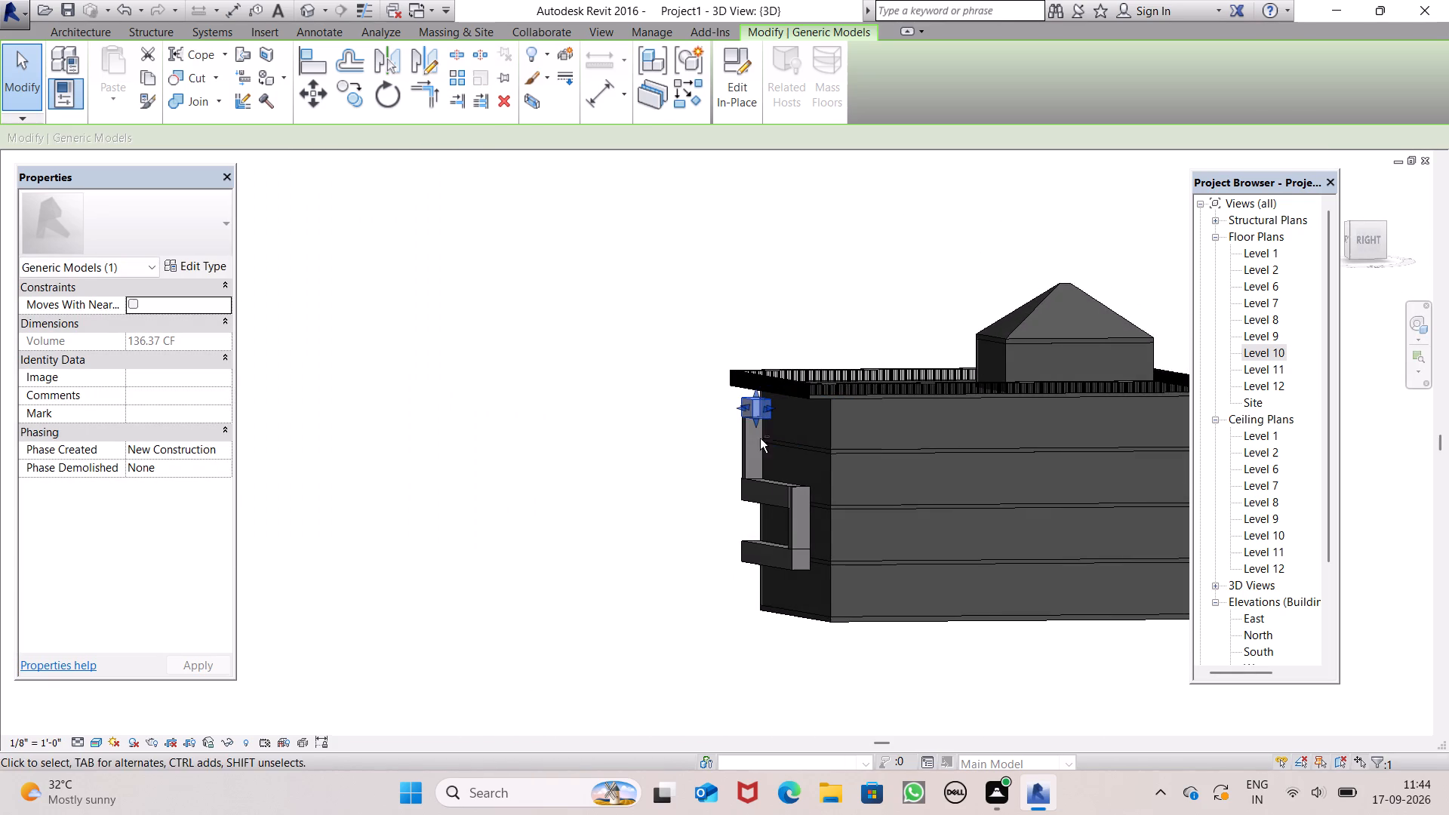
scroll(823, 467, "up", 6)
scroll(734, 386, "up", 6)
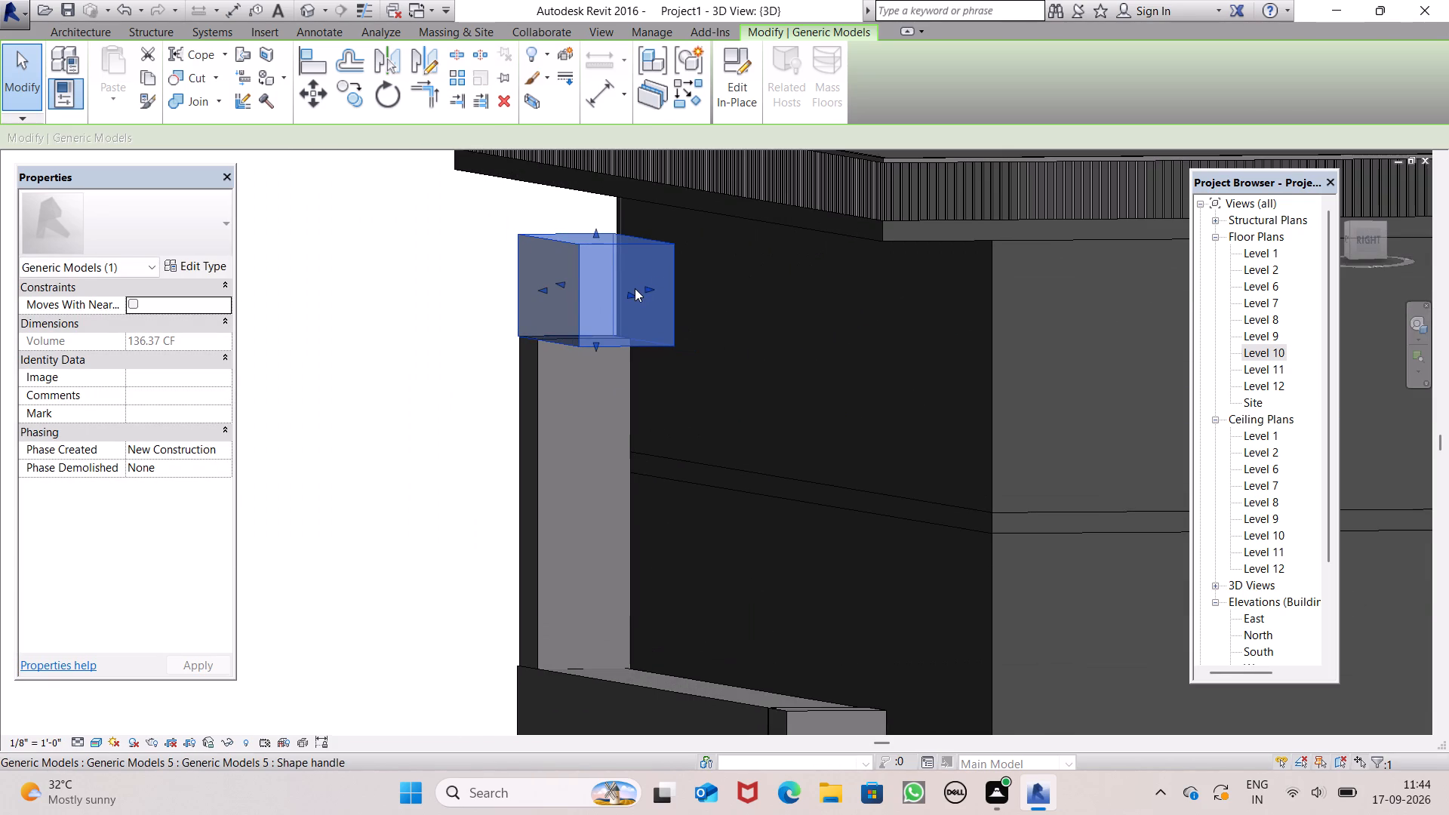
left_click_drag(629, 291, 863, 466)
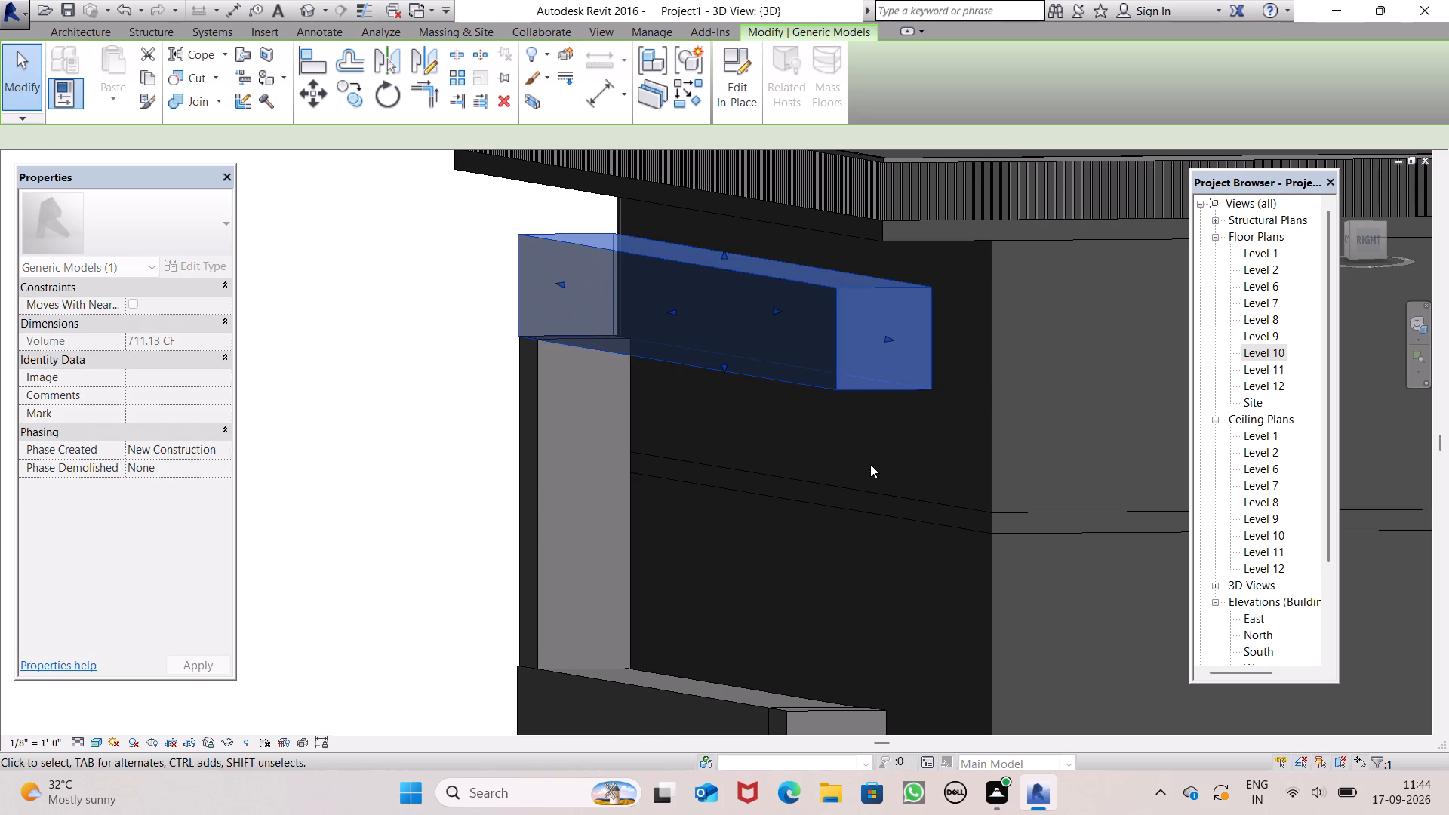
scroll(871, 464, "down", 7)
middle_click_drag(941, 512, 1221, 494, "shift")
scroll(1114, 417, "up", 3)
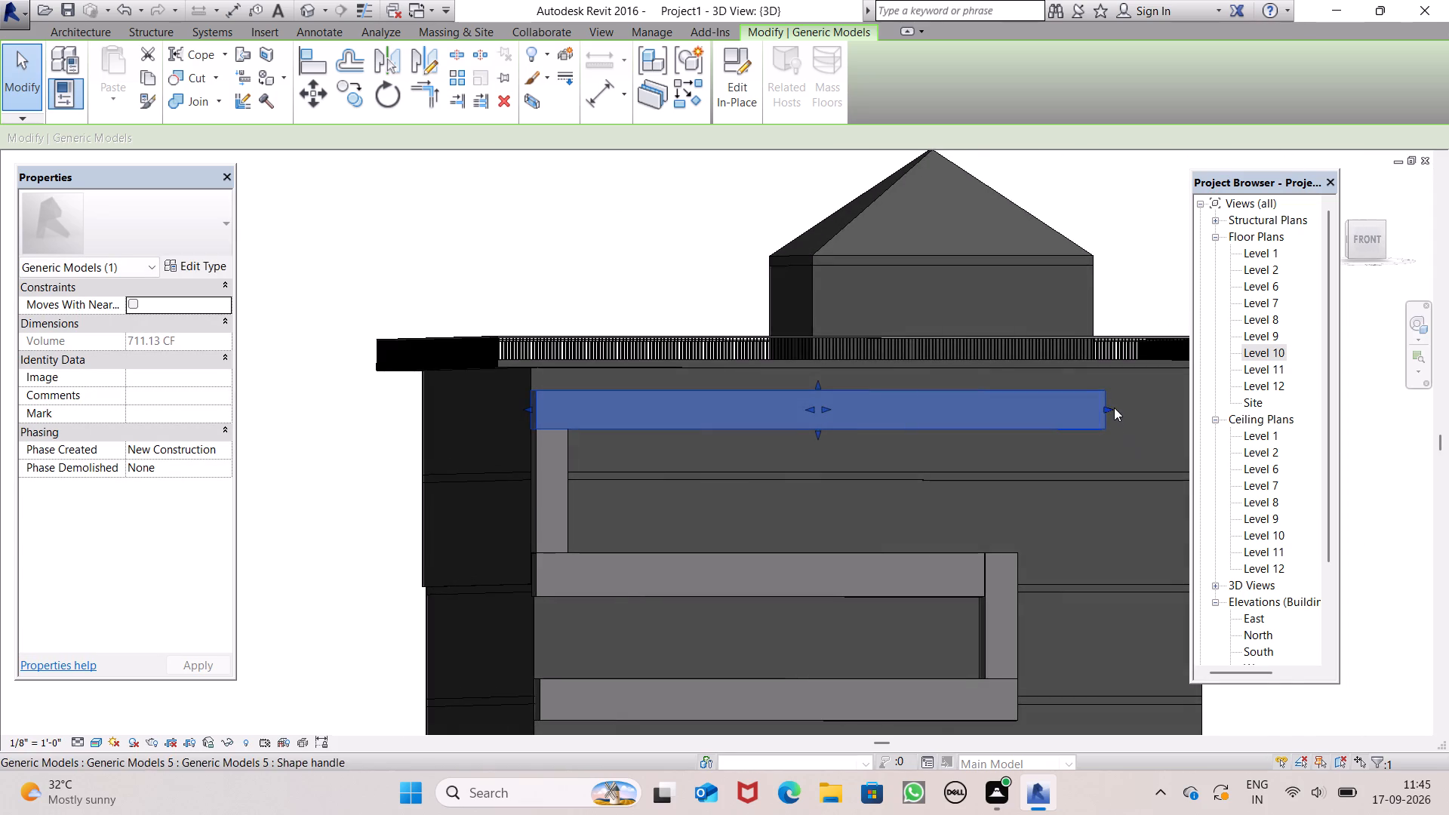
scroll(1114, 407, "up", 2)
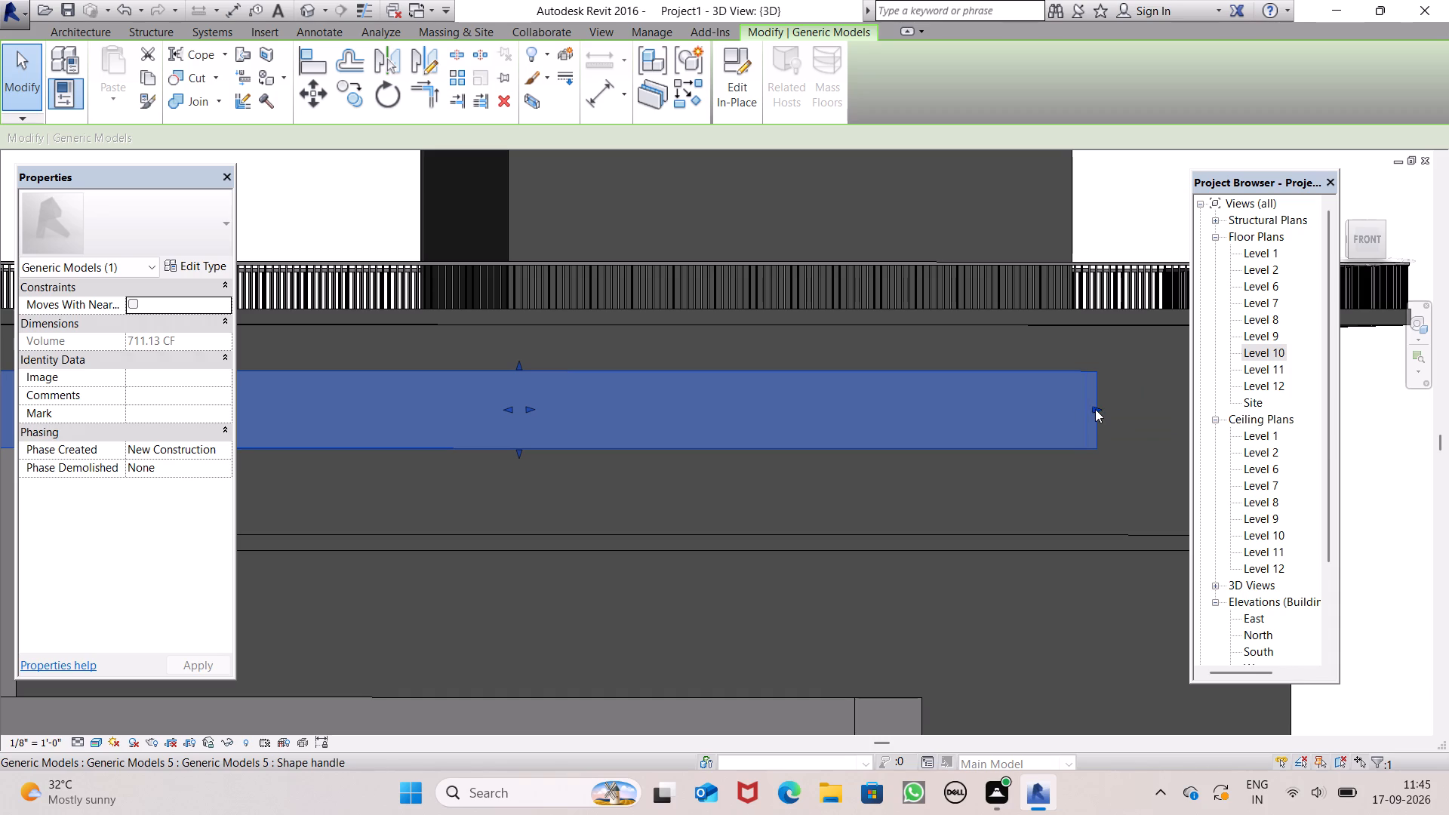
left_click_drag(1095, 409, 909, 407)
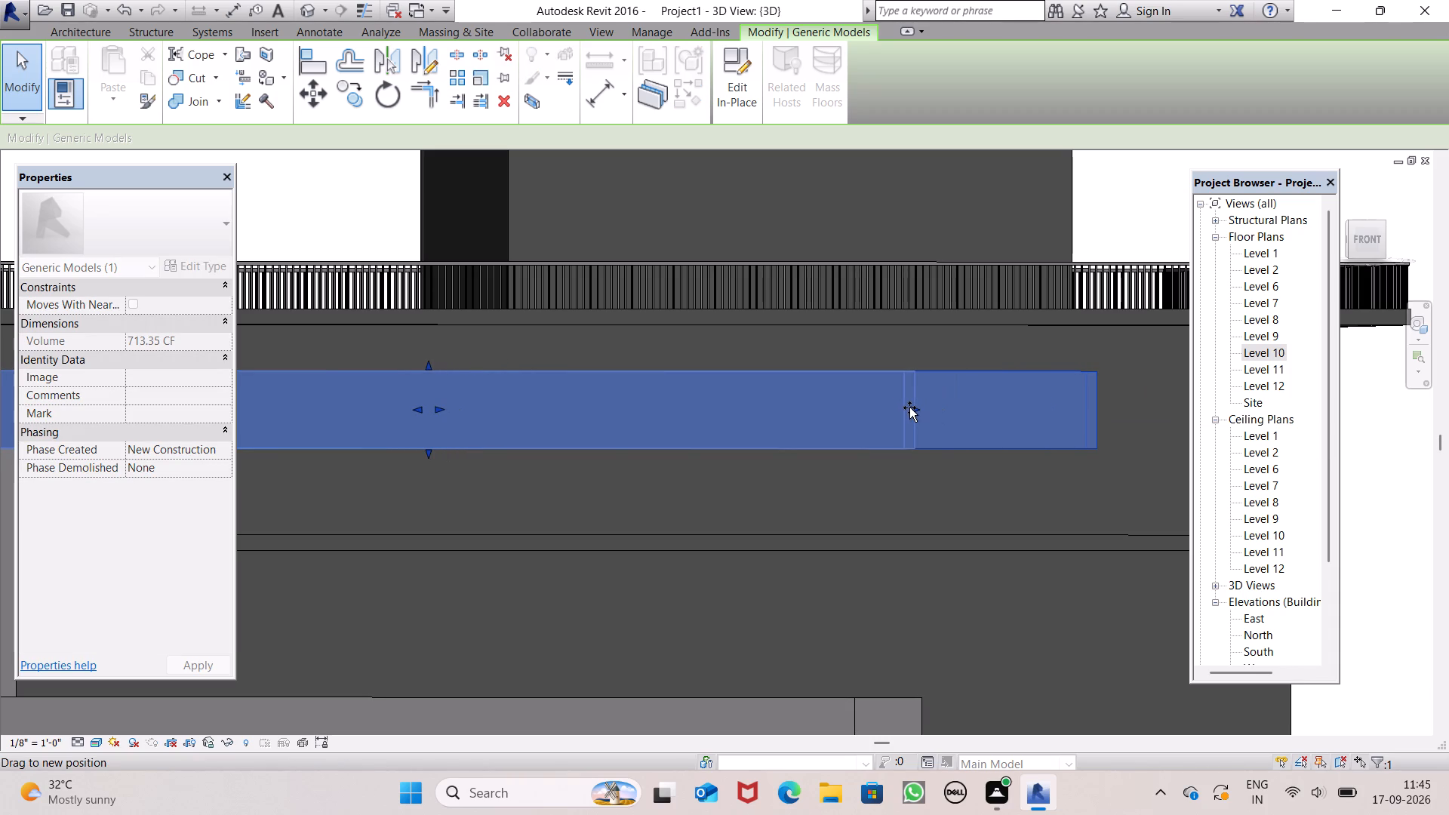
left_click_drag(909, 407, 907, 407)
scroll(996, 388, "down", 6)
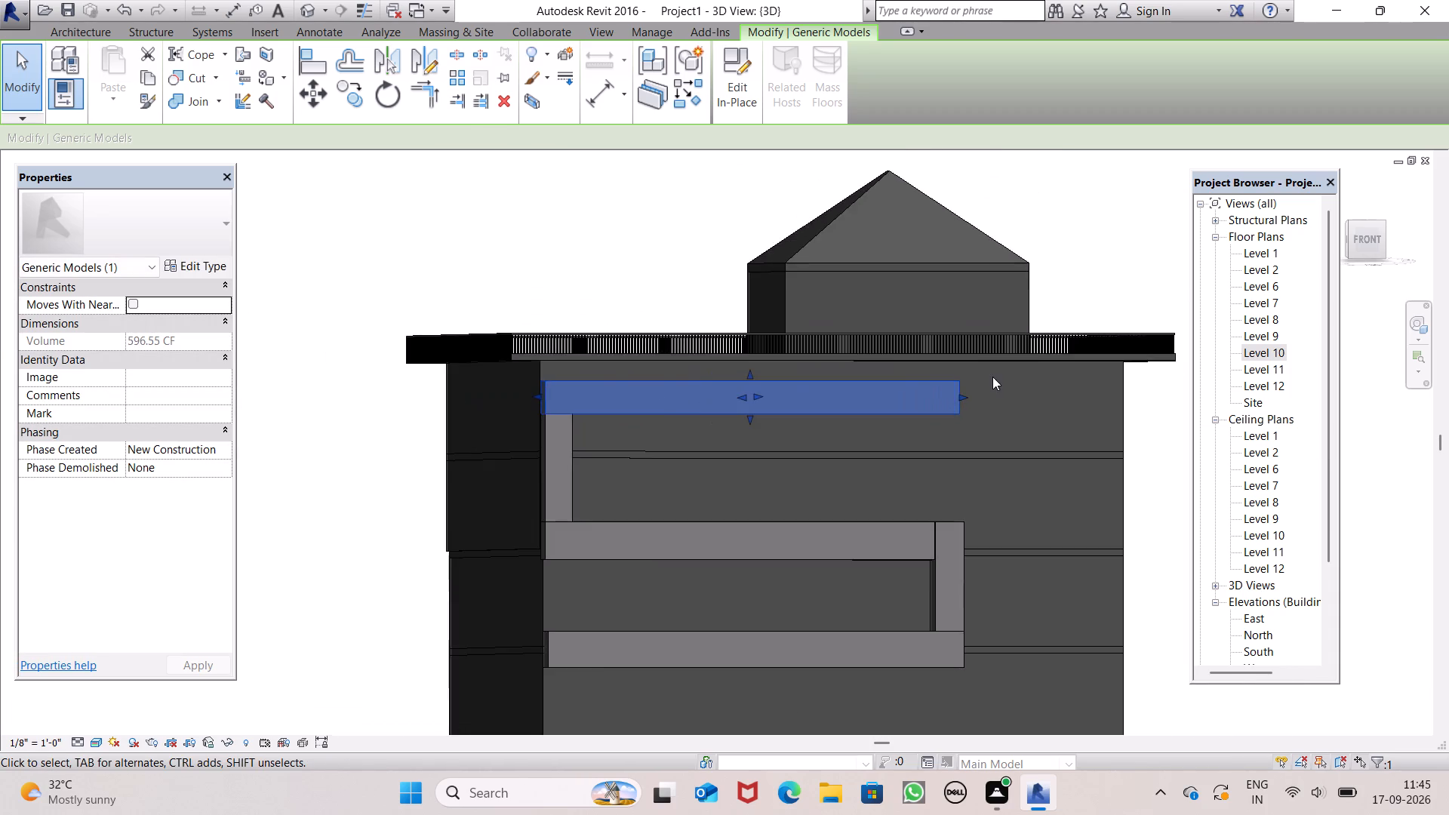
scroll(971, 383, "down", 4)
left_click(531, 360)
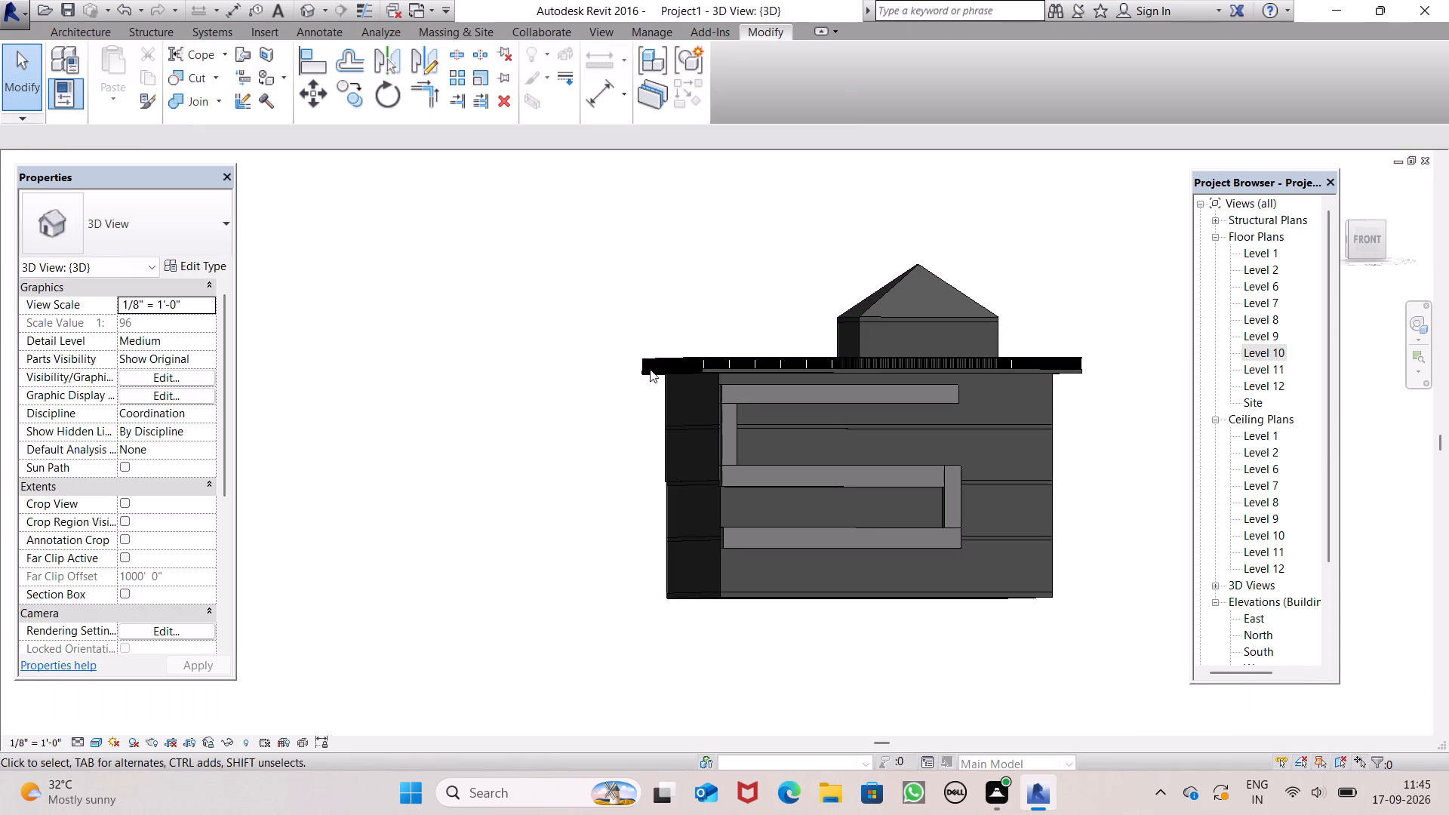
Examine the front-wall frame and the whole building from the front and from above.
scroll(903, 441, "up", 1)
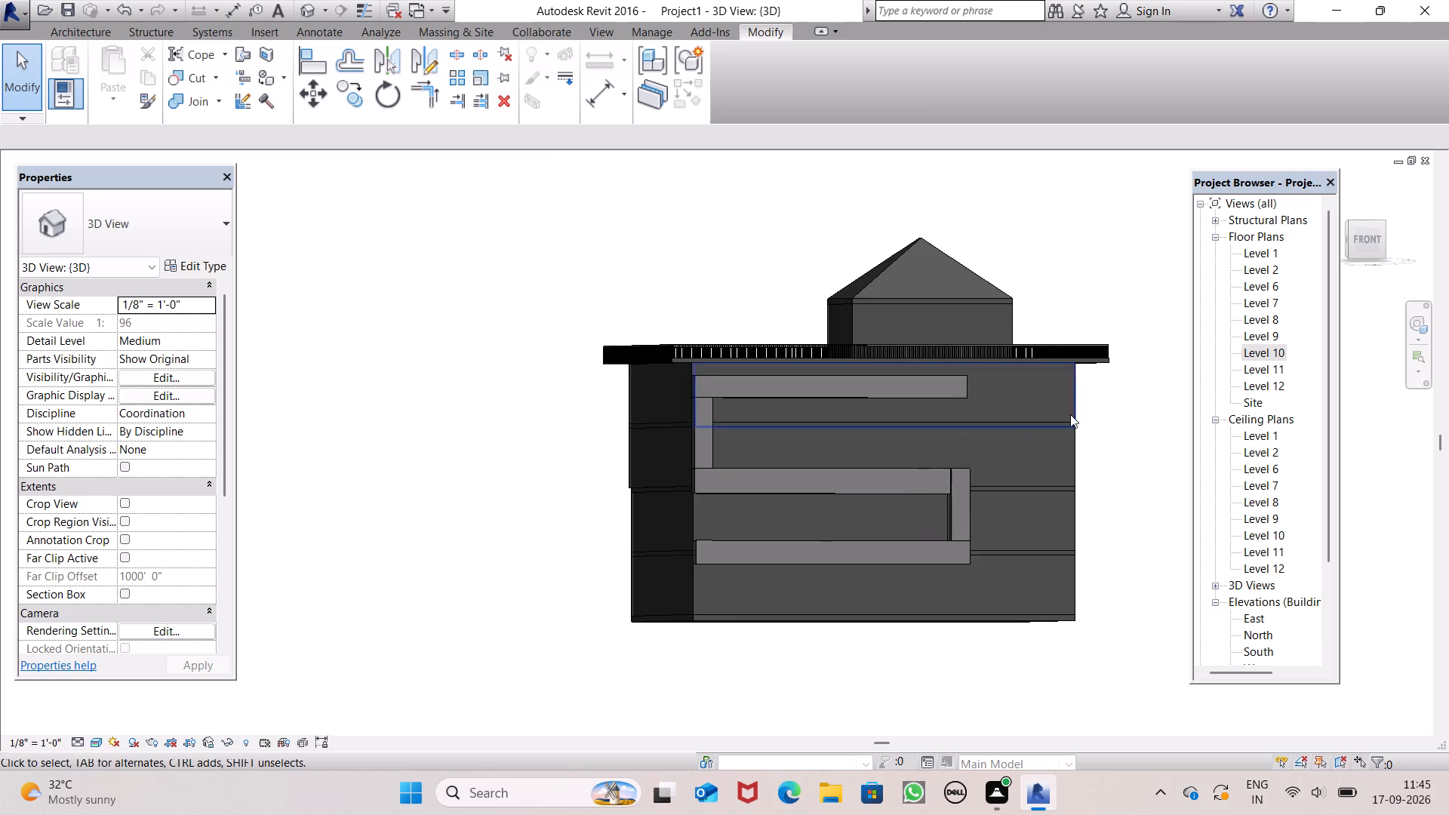
scroll(1057, 414, "down", 3)
middle_click_drag(994, 431, 964, 498, "shift")
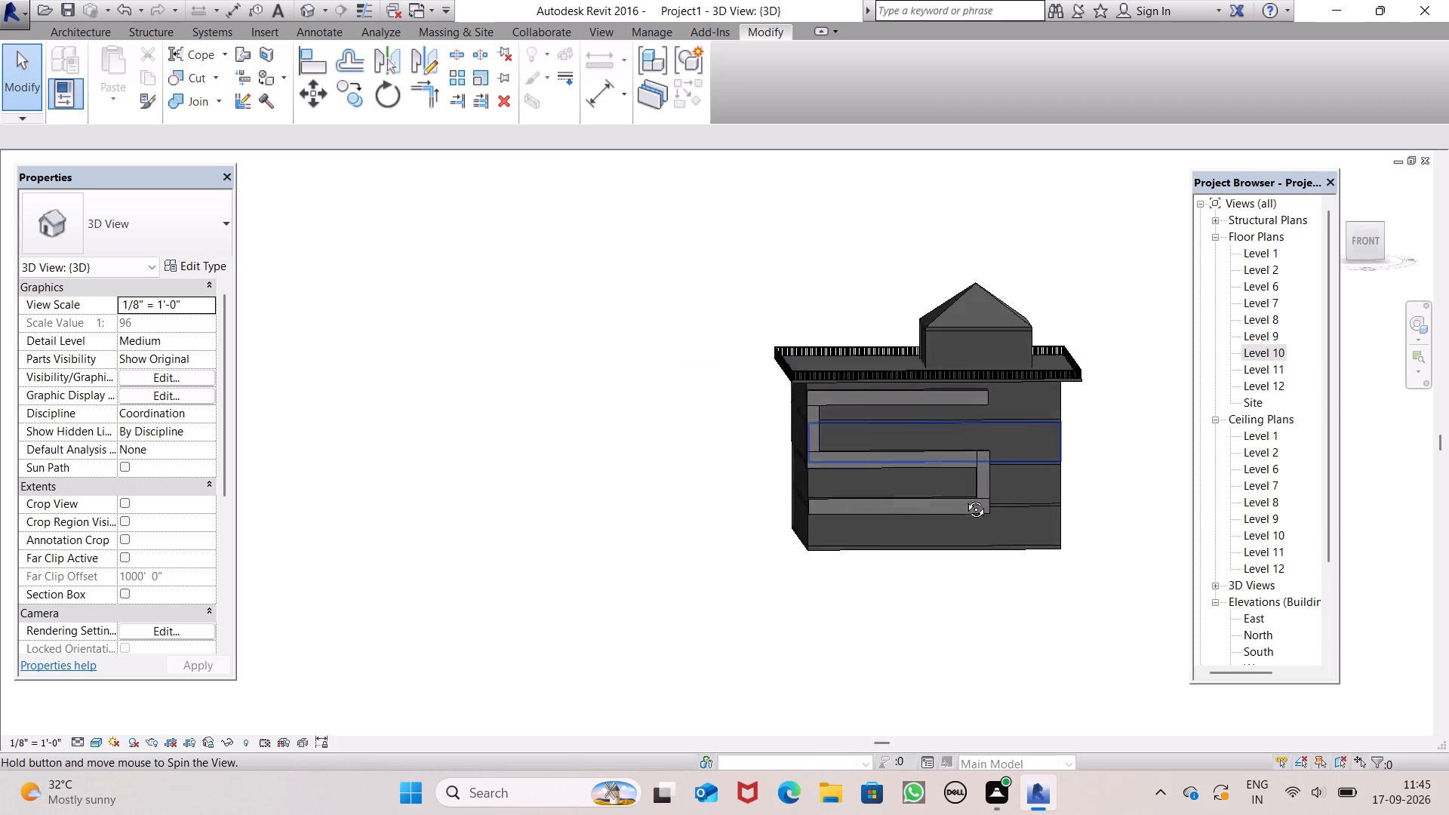
middle_click_drag(964, 498, 961, 486, "shift")
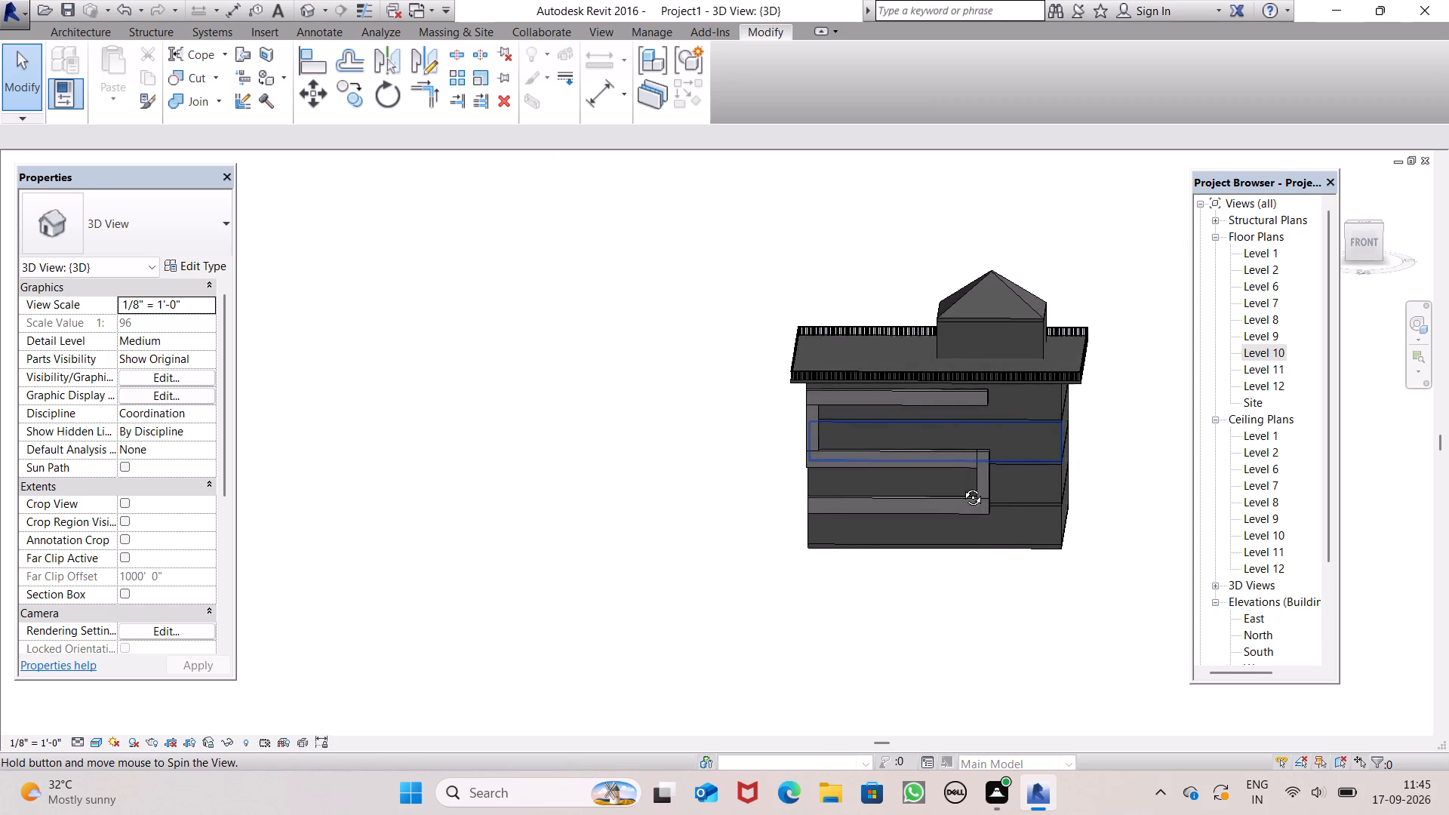
middle_click_drag(961, 486, 961, 487, "shift")
scroll(1140, 485, "up", 3)
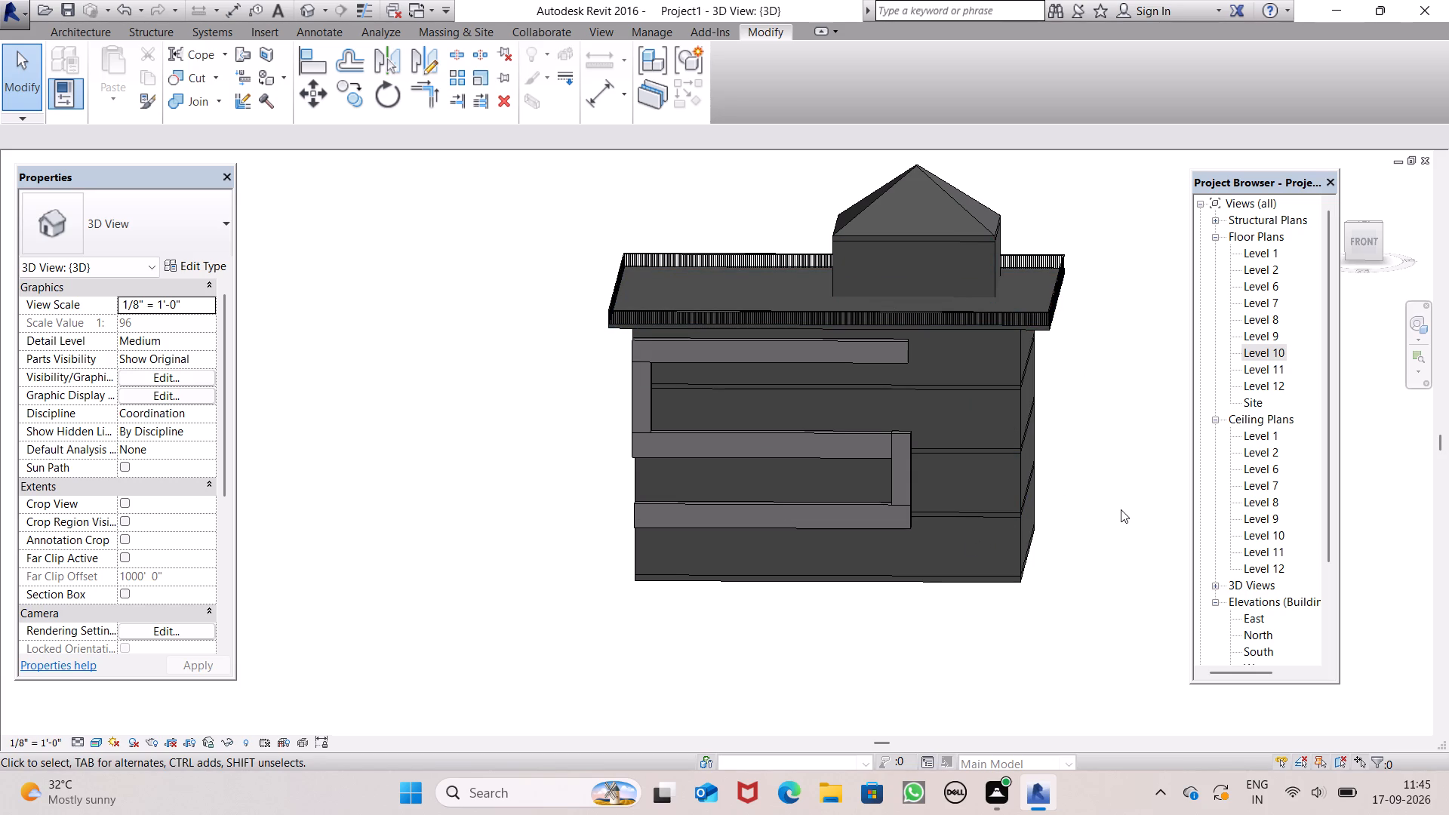
On the Level 1 floor plan, start a new in-place Generic Models component named Generic Models 6.
double_click(1260, 255)
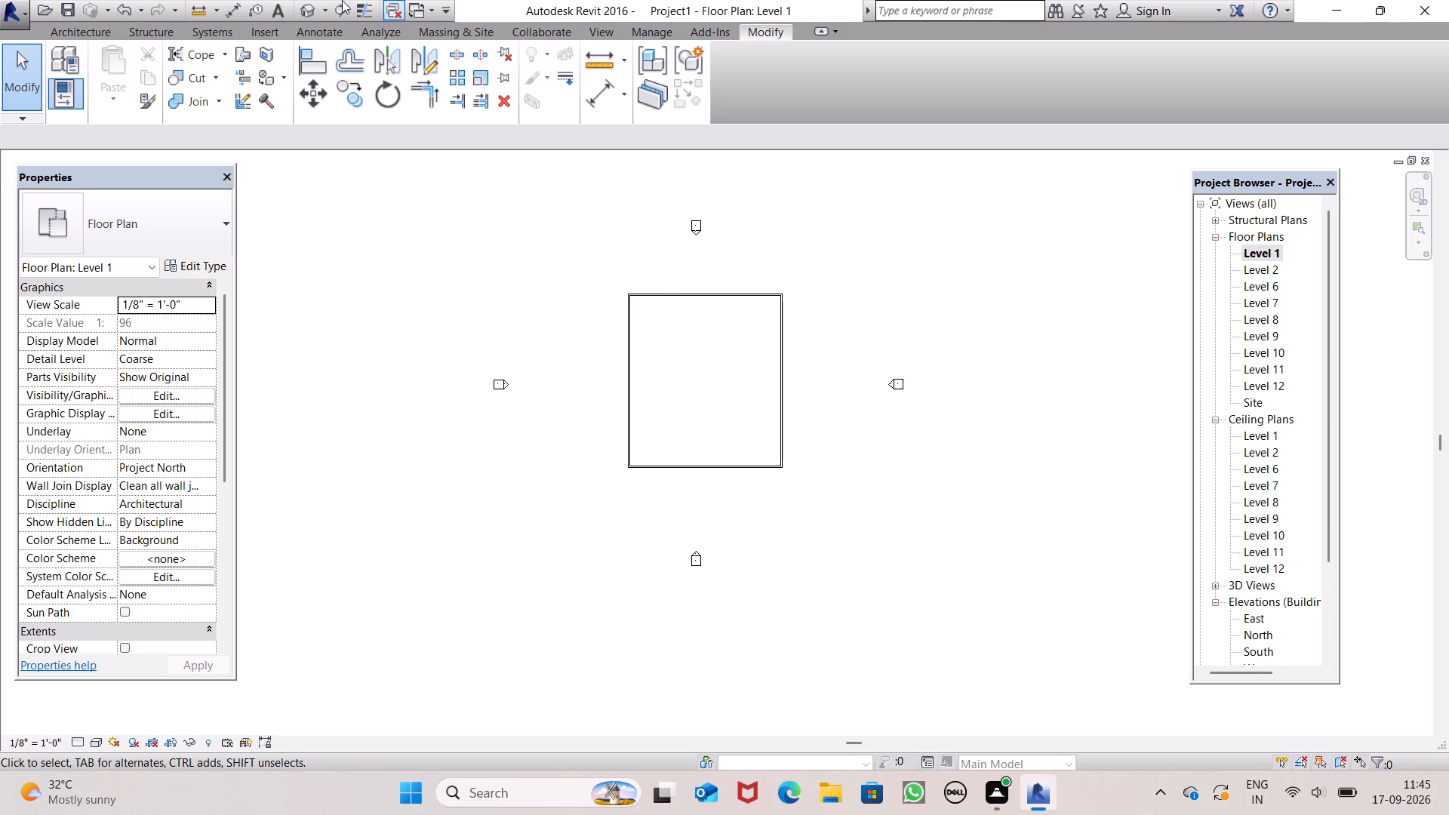
left_click(85, 35)
left_click(205, 110)
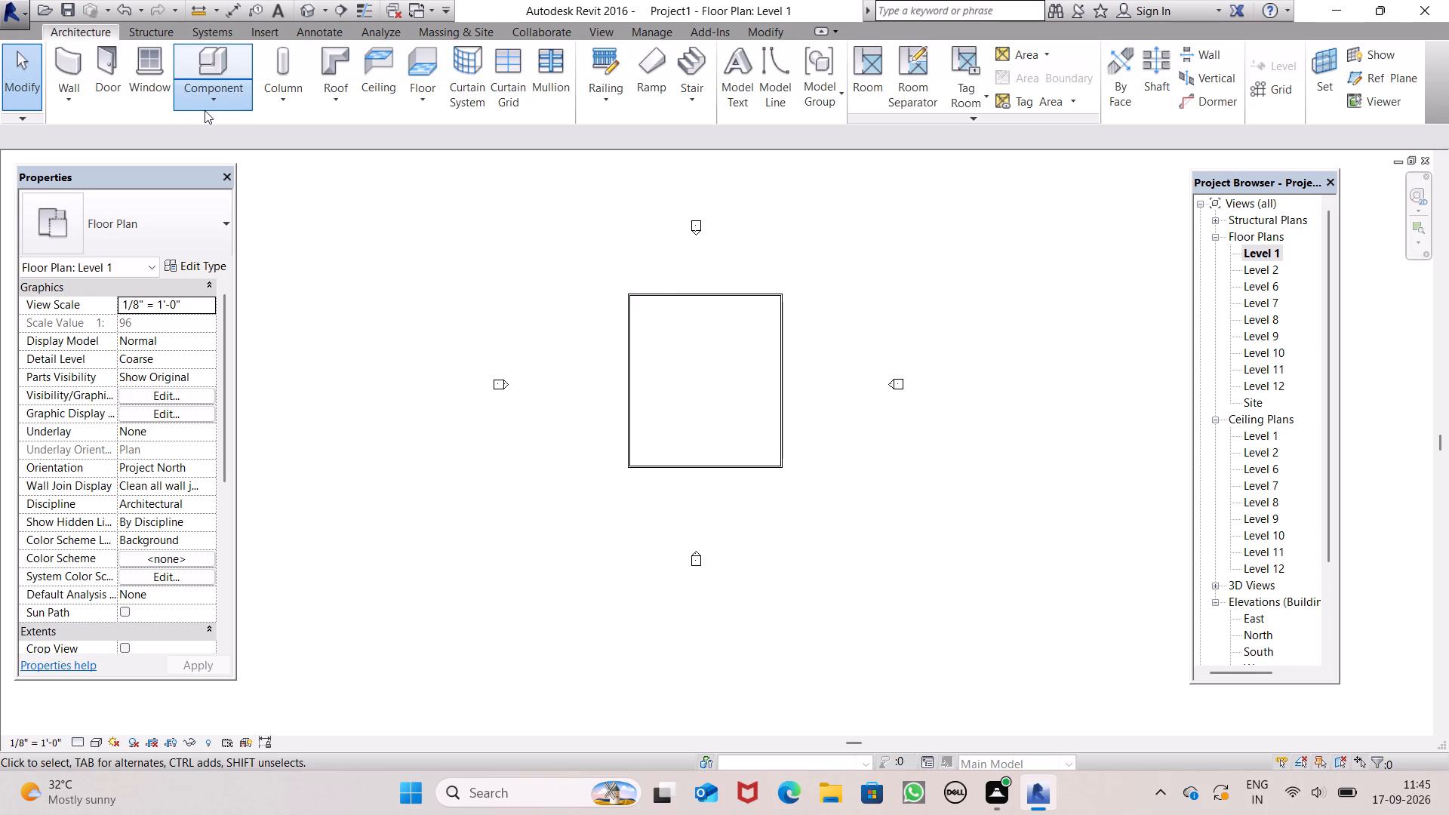
left_click(248, 171)
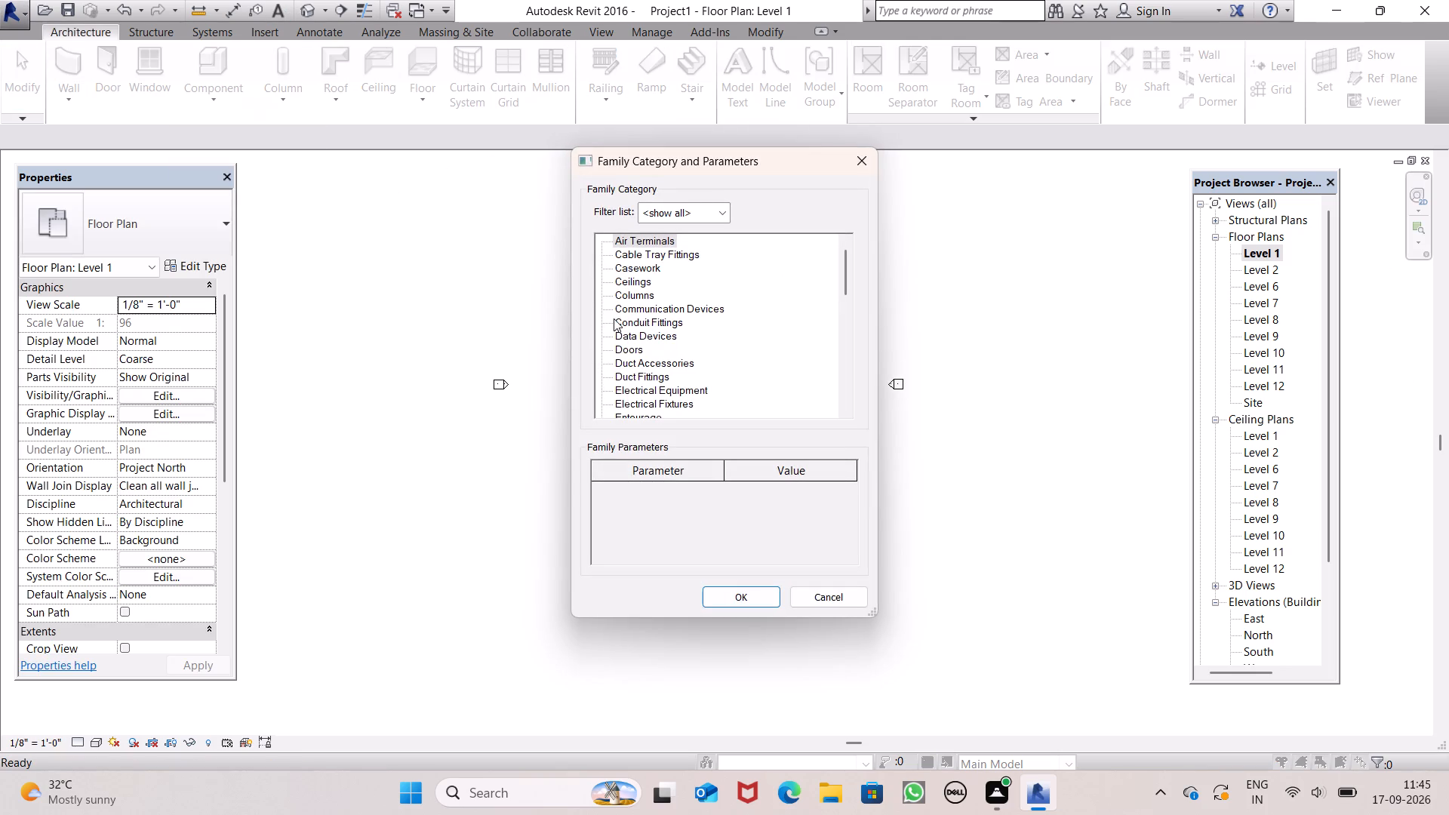
scroll(666, 400, "down", 9)
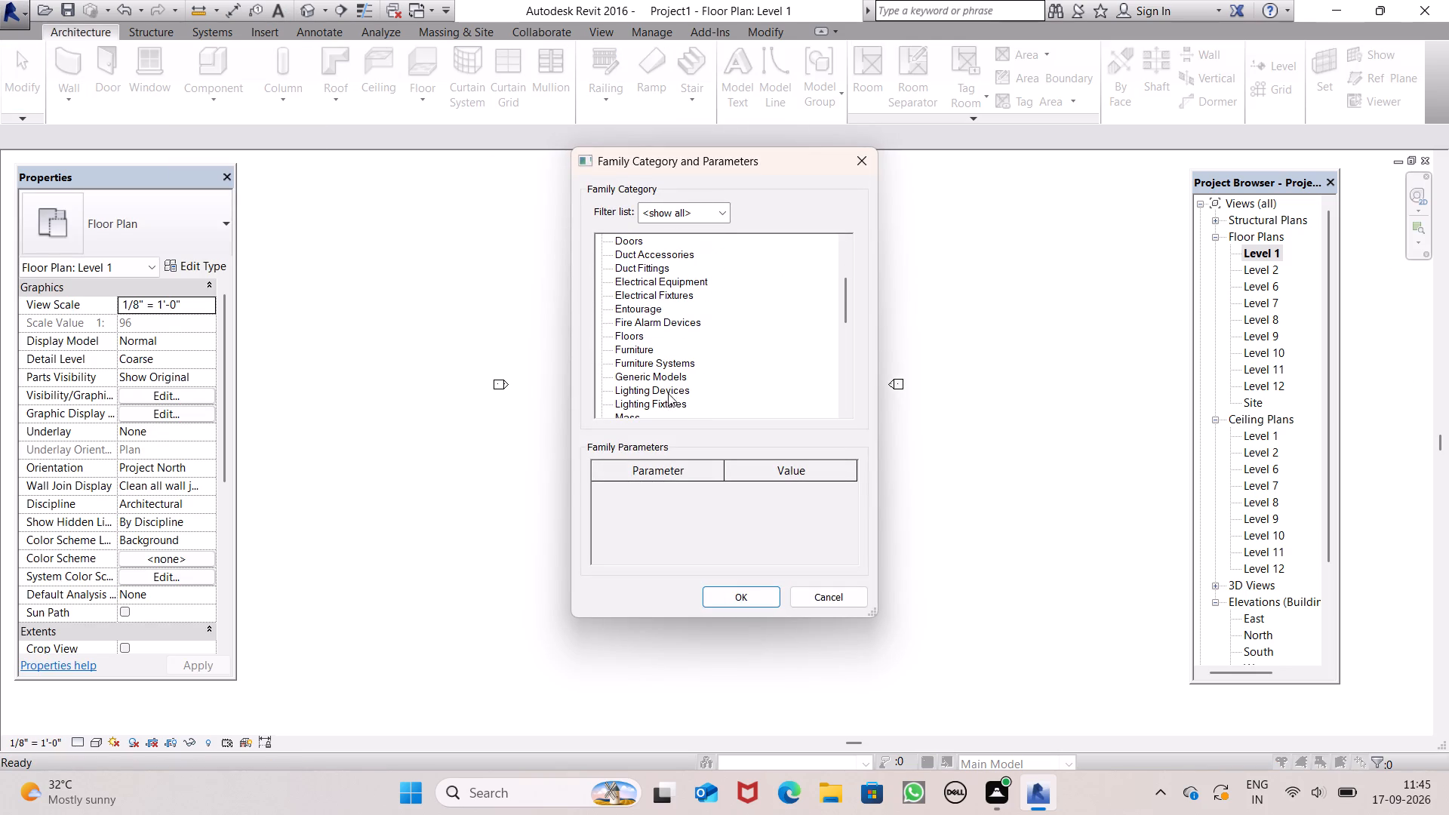
left_click(681, 350)
left_click(663, 360)
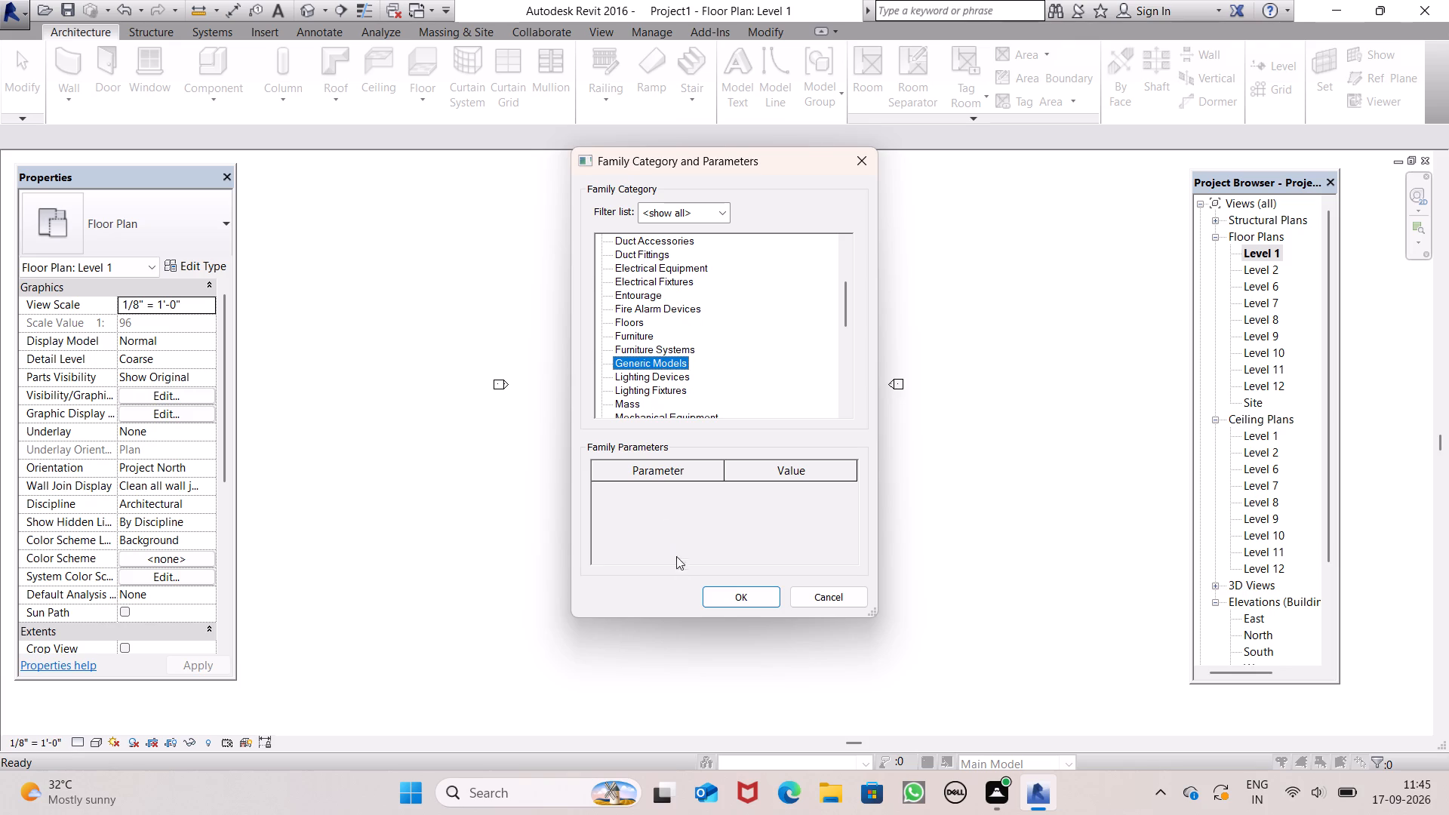
left_click(722, 601)
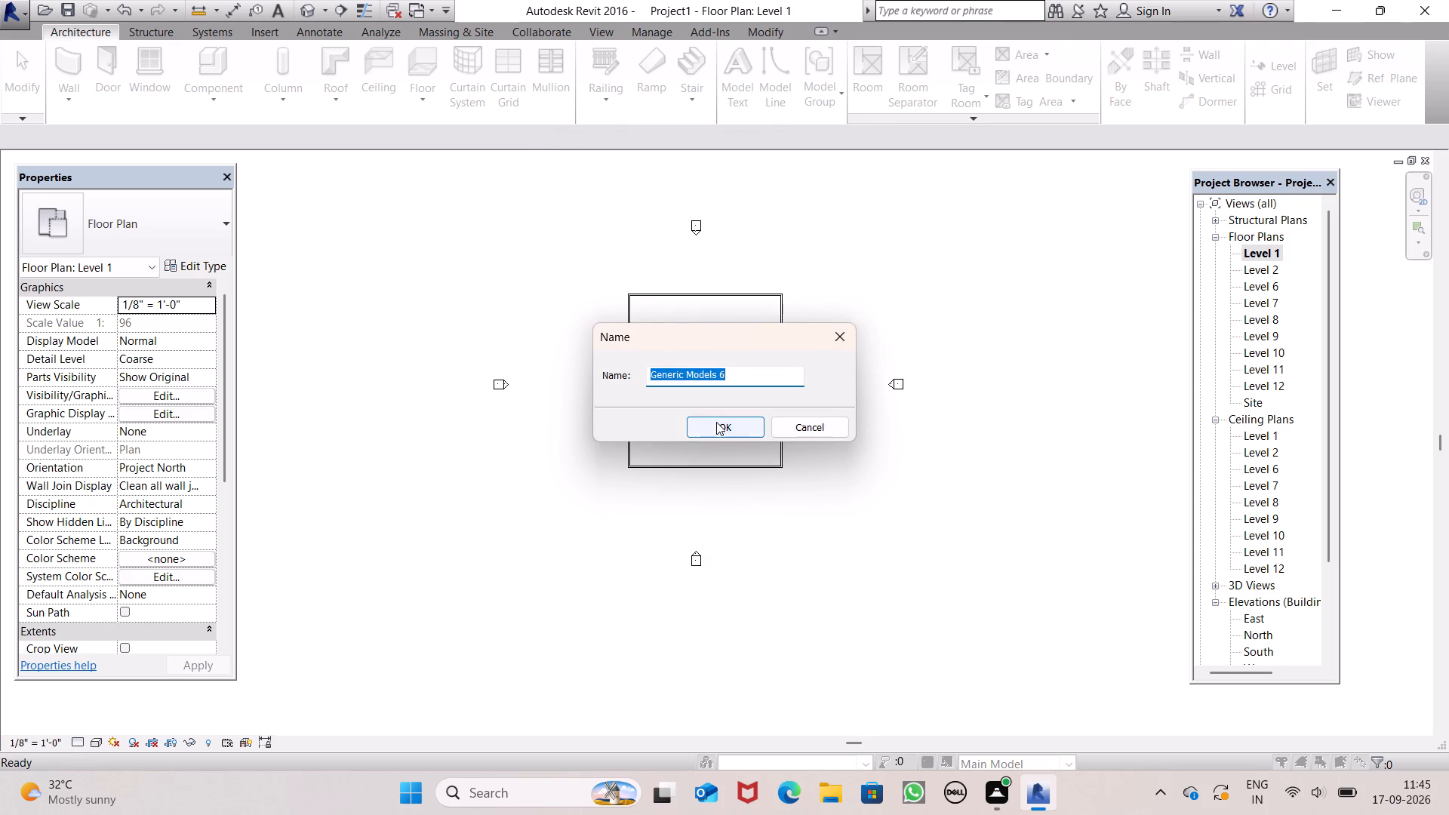
left_click(716, 422)
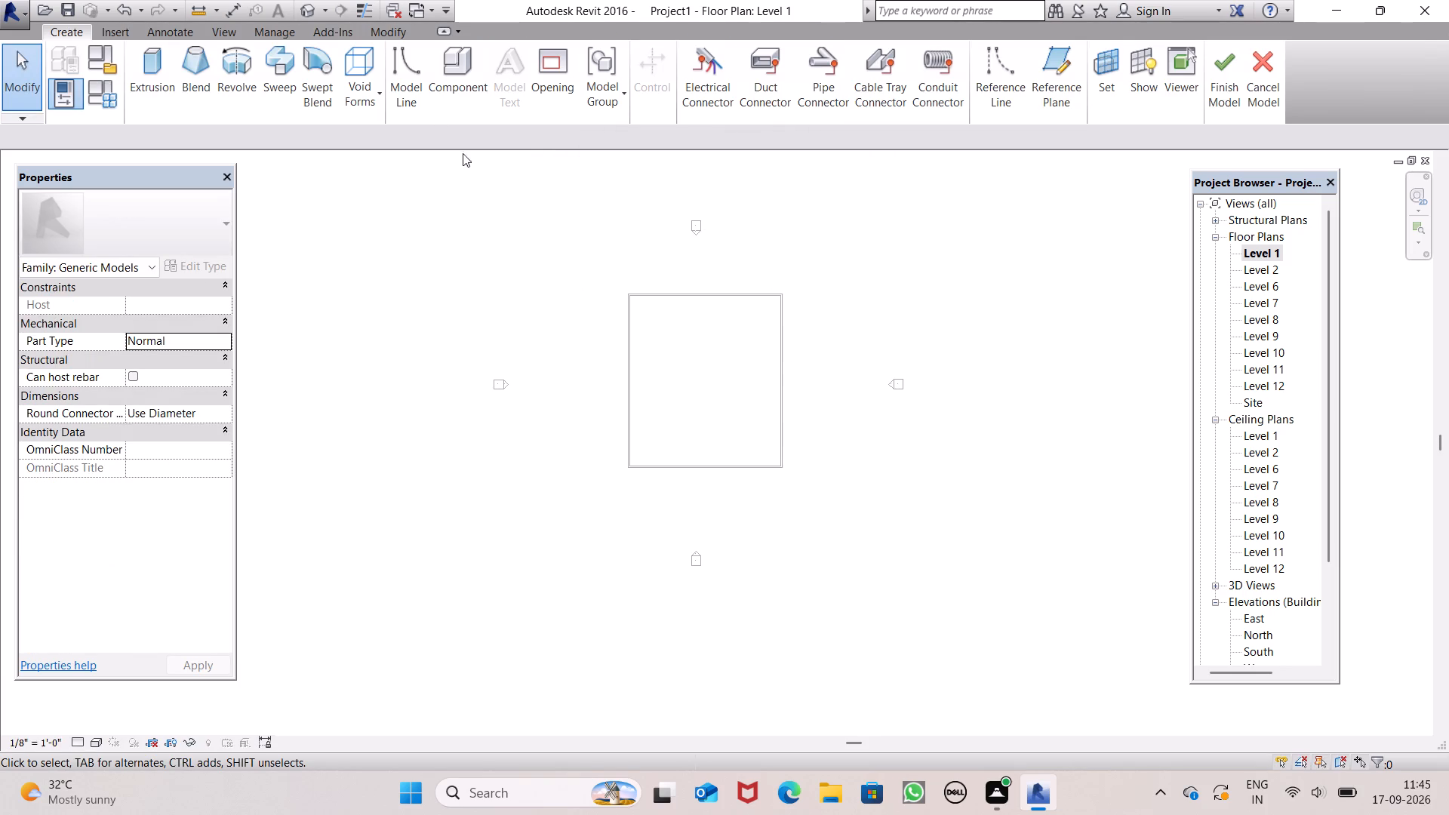
Create a 1'-0" deep rectangular extrusion about 16'-9 1/2" by 7'-10 1/4" outside the front wall's right end and finish the in-place model.
left_click(135, 56)
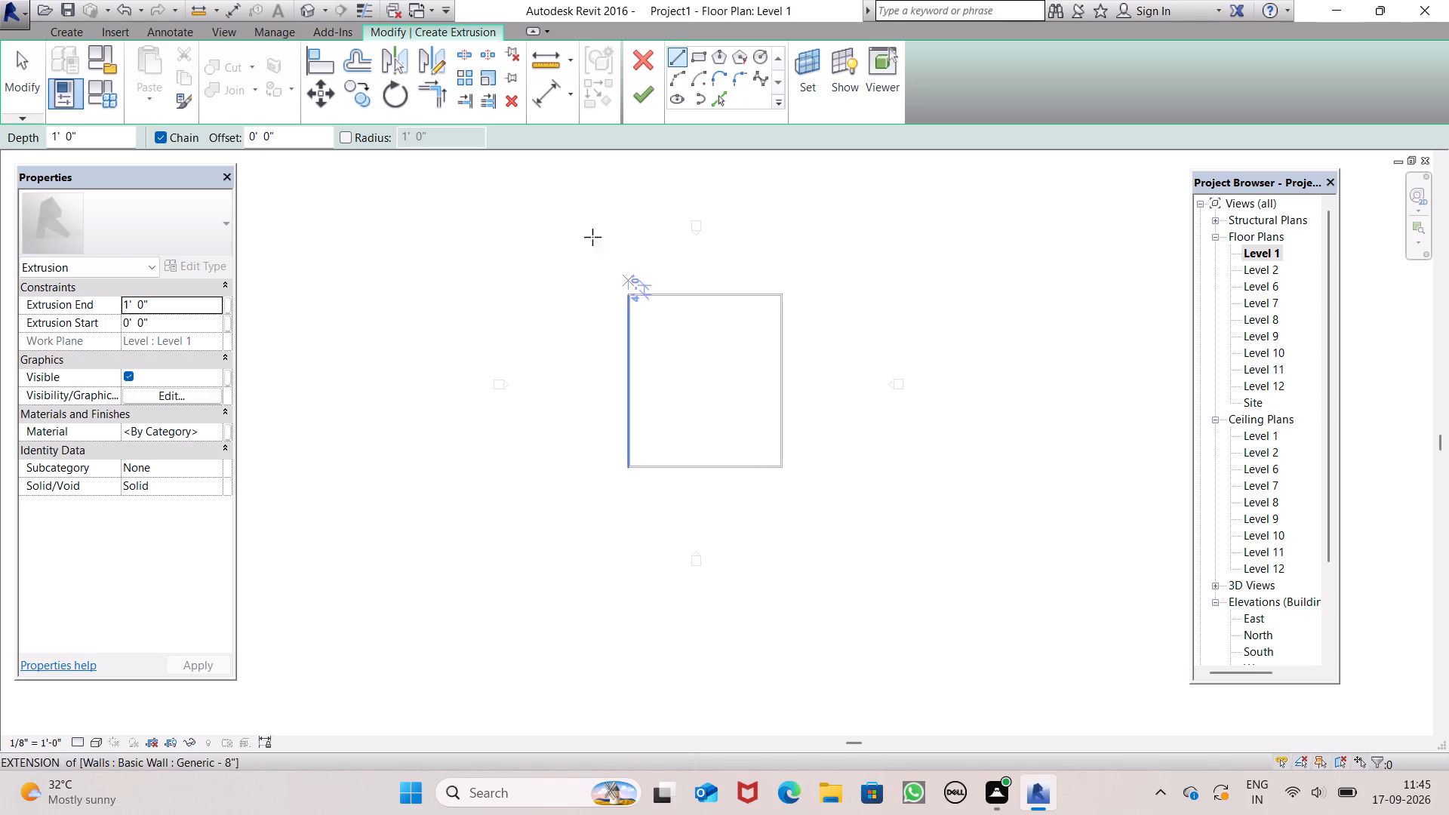
left_click(693, 54)
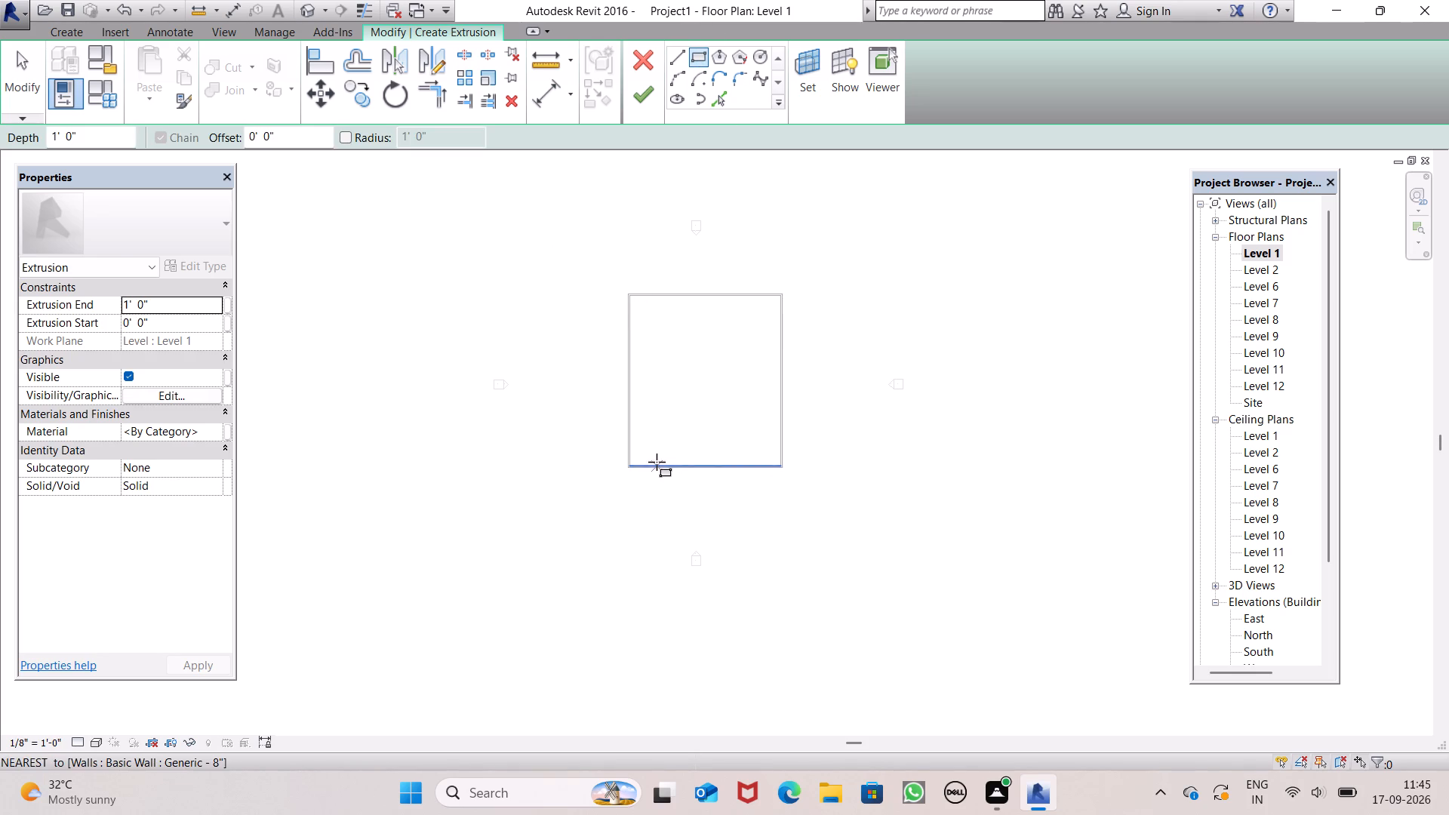
scroll(656, 459, "up", 8)
scroll(658, 420, "down", 1)
scroll(771, 526, "down", 2)
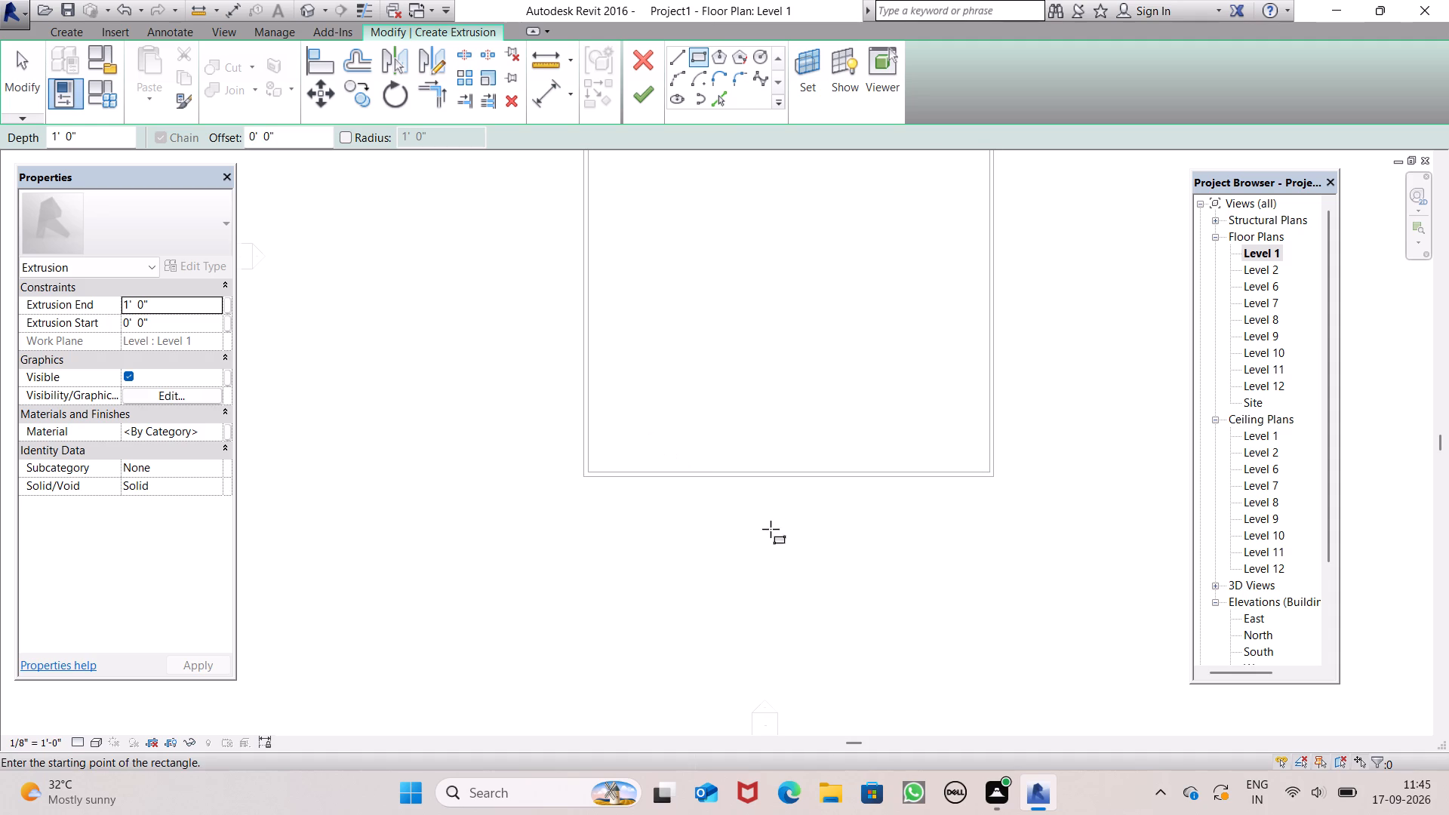
scroll(942, 486, "up", 5)
scroll(774, 451, "up", 1)
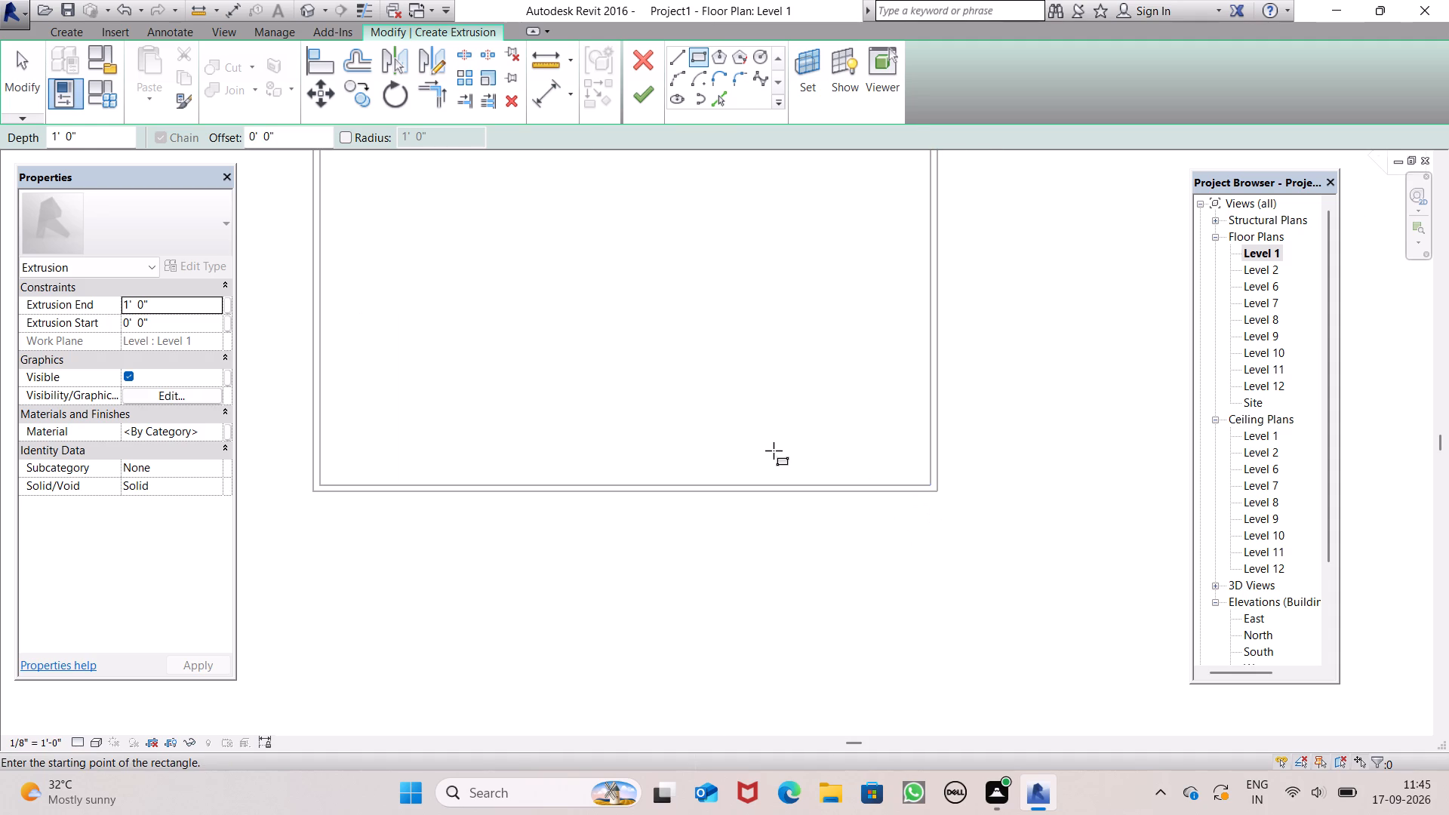
scroll(774, 451, "up", 2)
left_click(766, 514)
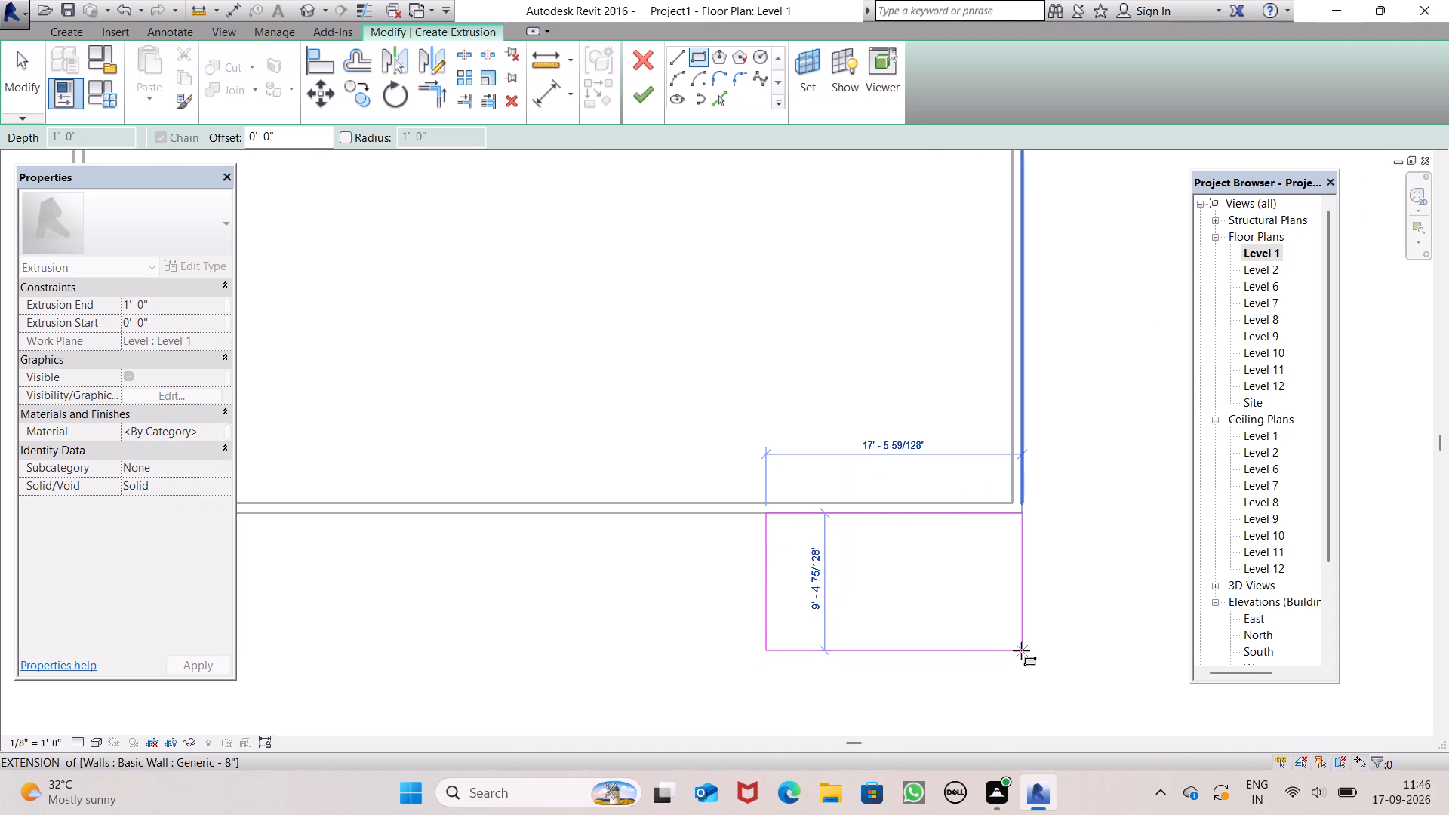
scroll(1009, 611, "up", 2)
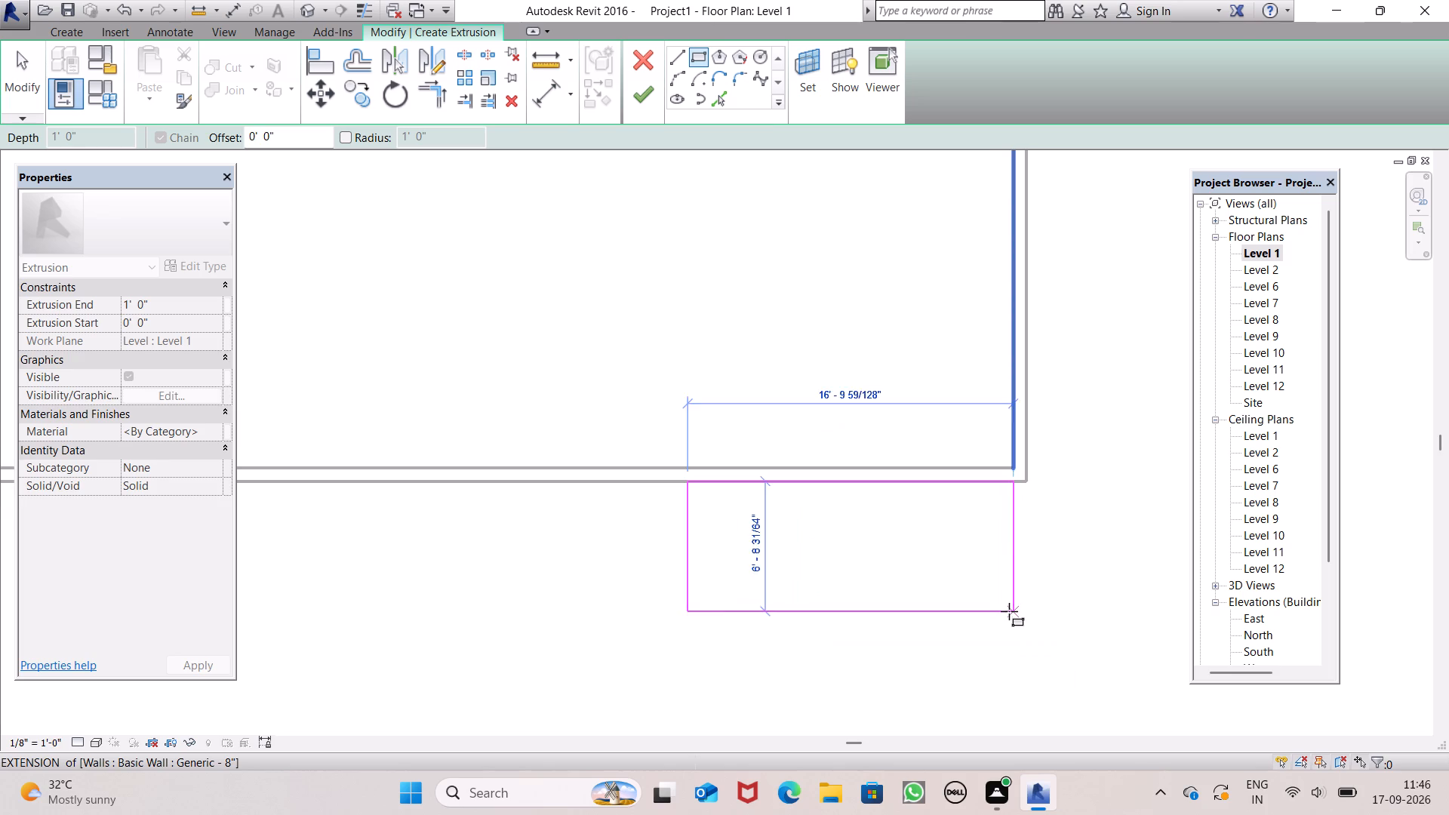
scroll(1009, 611, "up", 2)
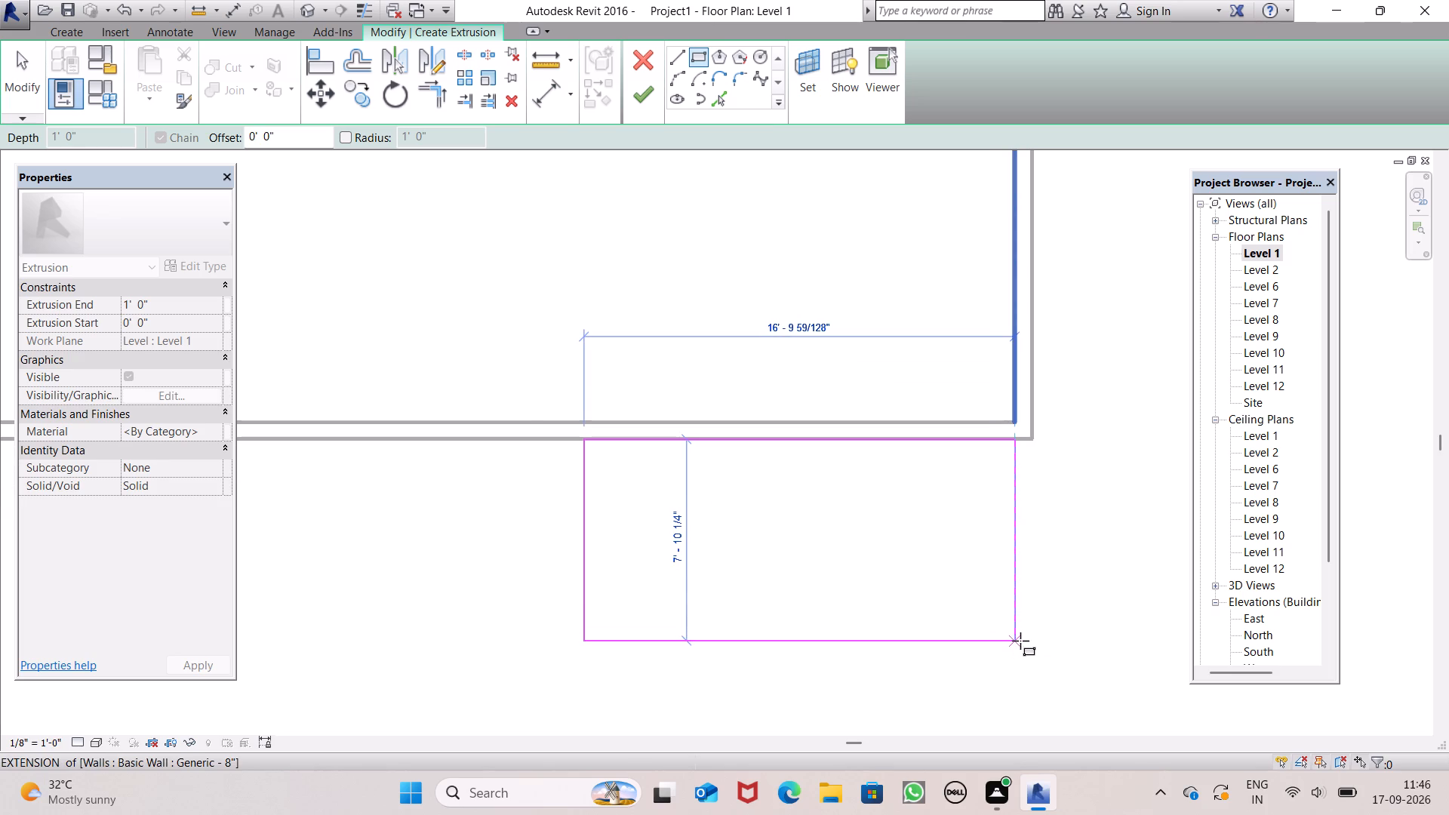
left_click(1020, 641)
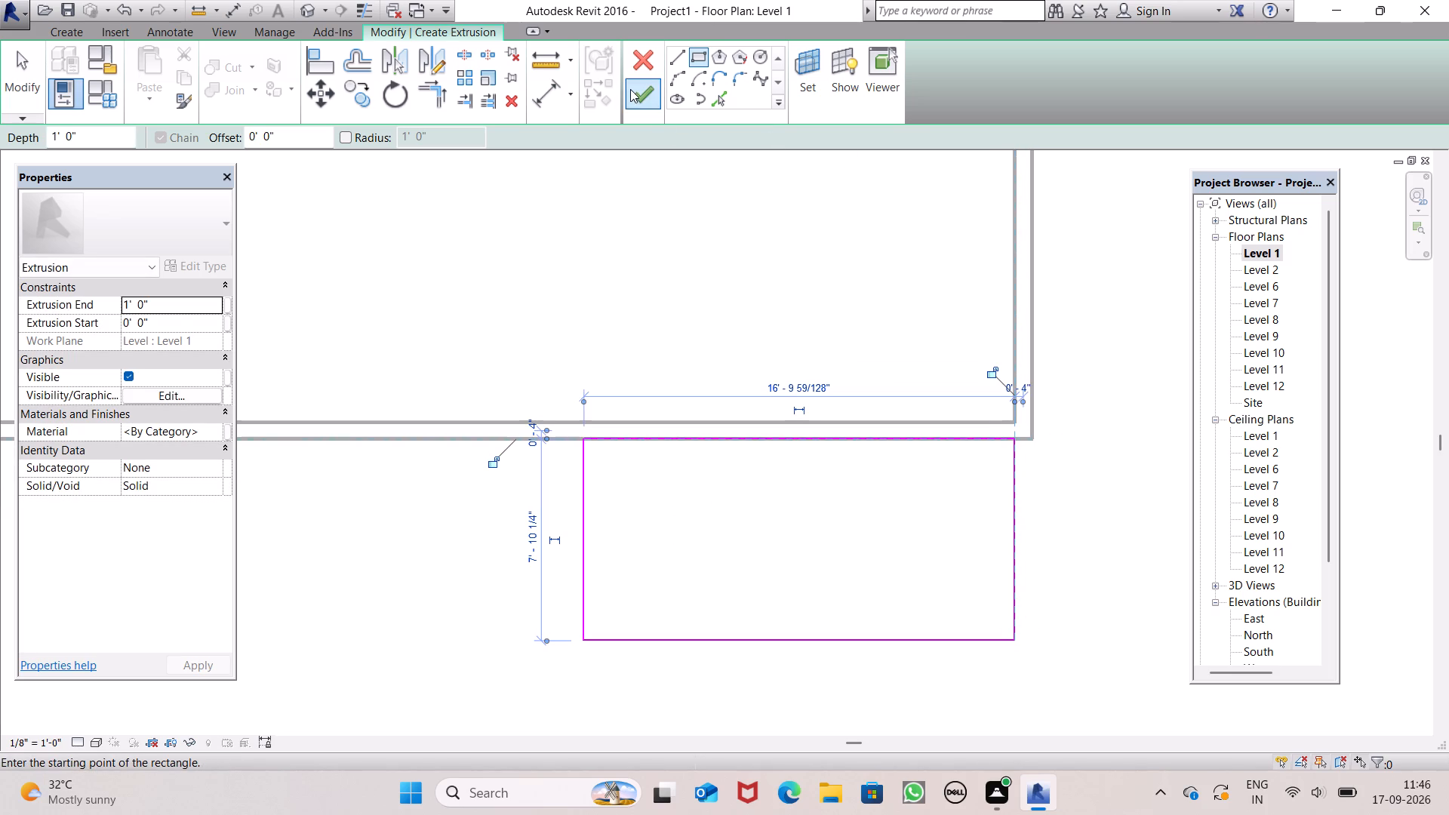
left_click(630, 89)
scroll(793, 446, "down", 7)
left_click_drag(960, 551, 961, 544)
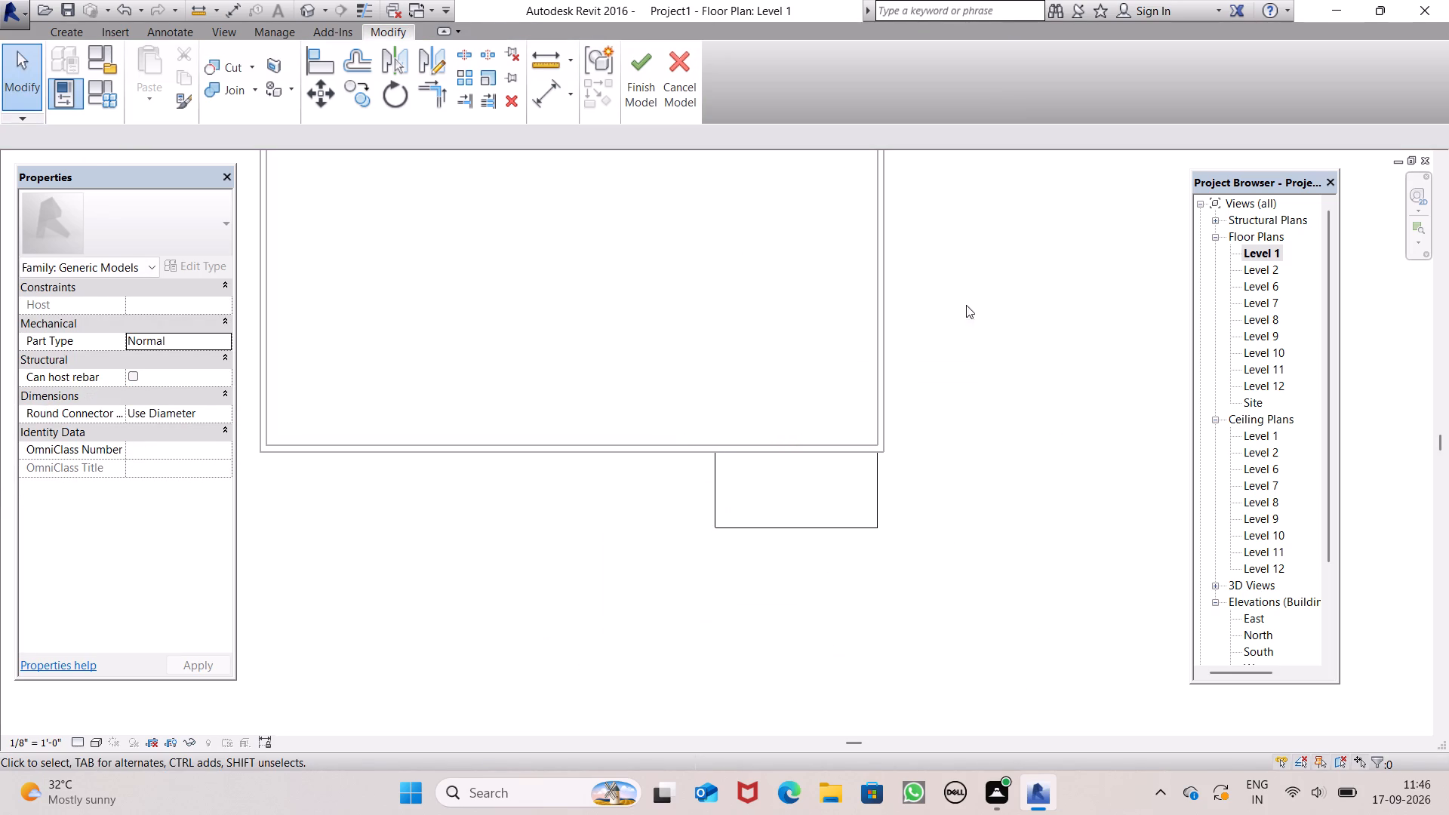
left_click(640, 64)
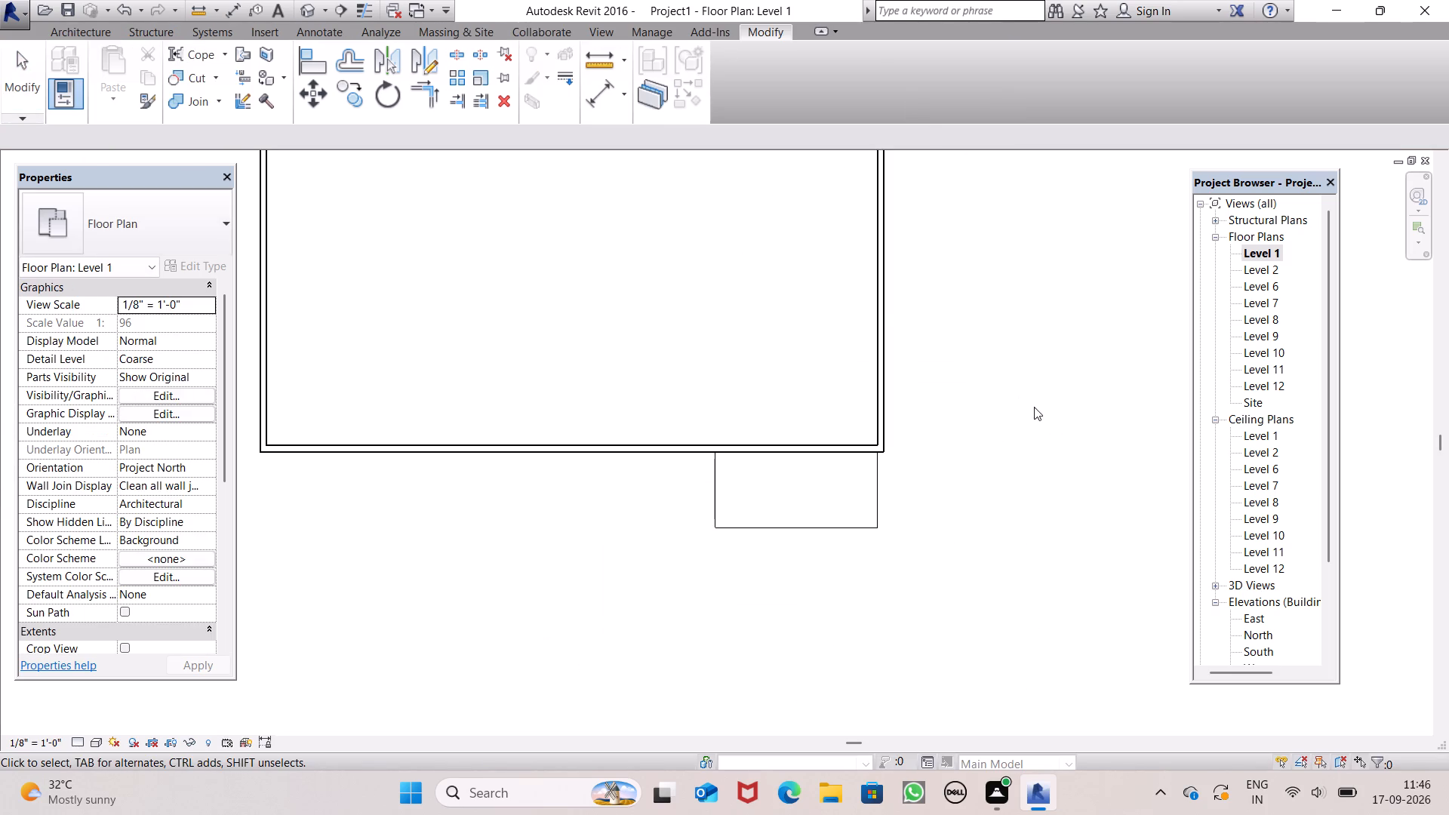
In the 3D view, stretch the front block's top face up to the main roof's underside, giving a volume of about 5570.96 CF.
left_click_drag(1033, 403, 1046, 401)
scroll(987, 387, "down", 7)
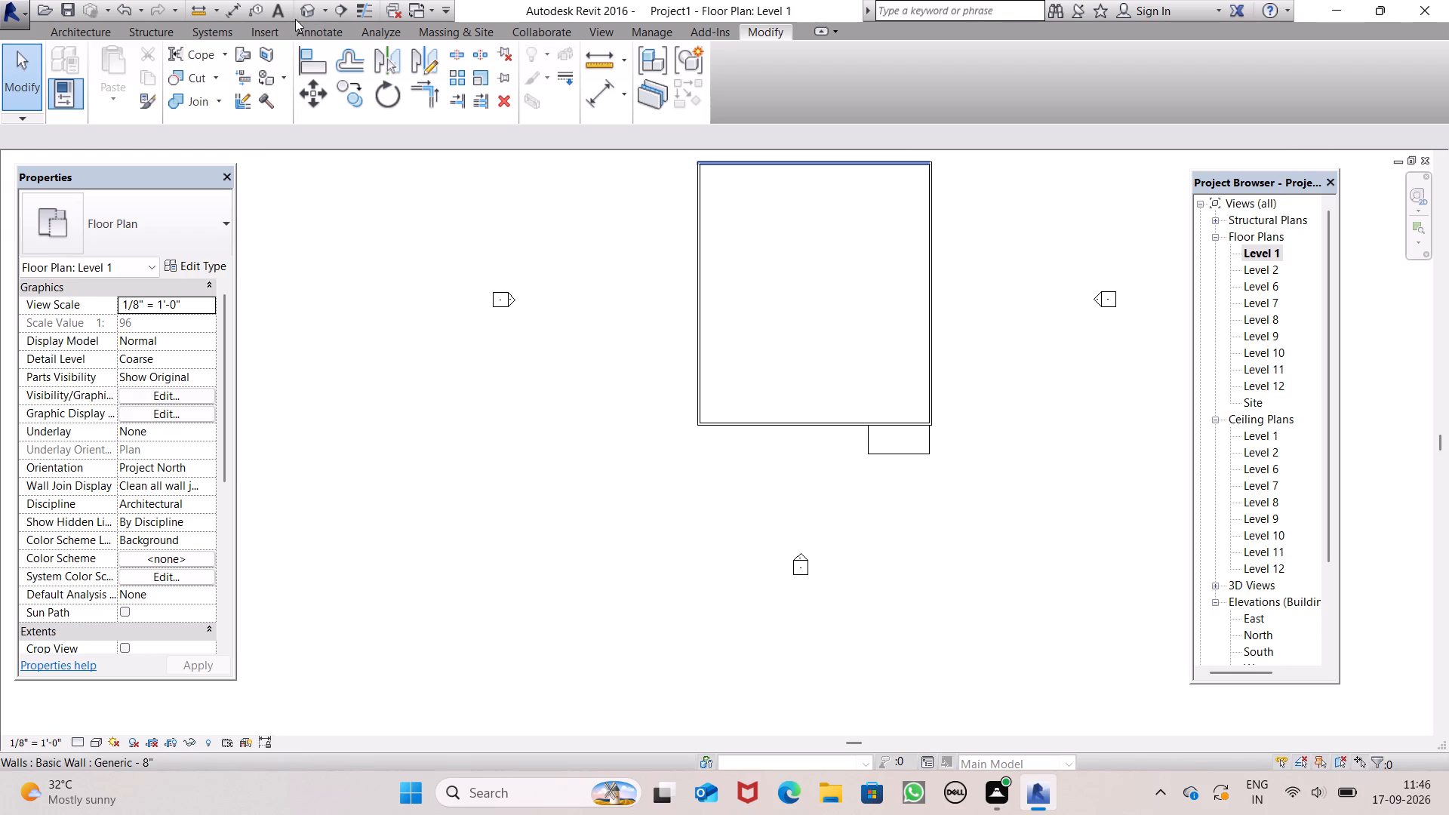
left_click(309, 9)
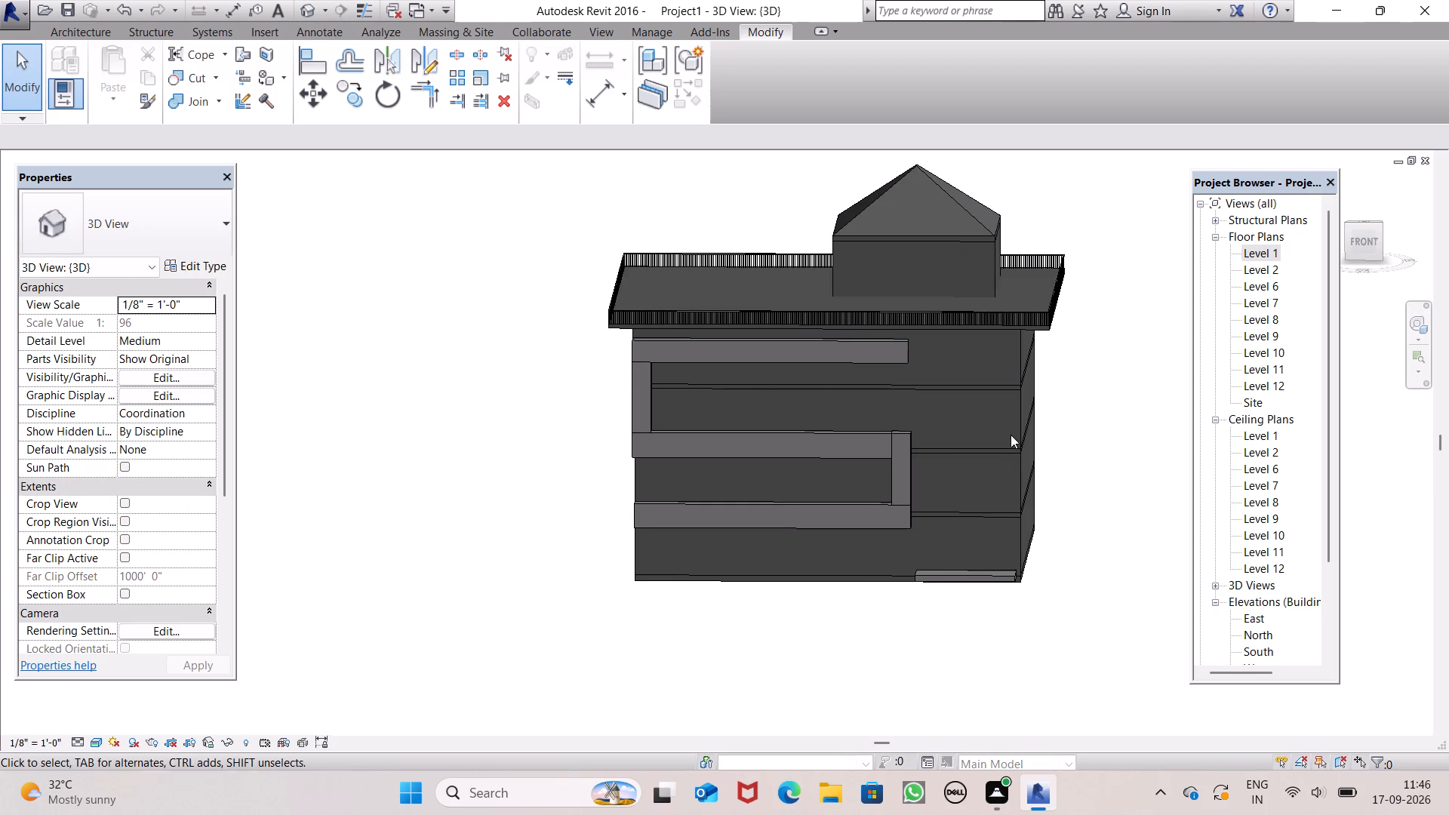
scroll(1048, 603, "up", 6)
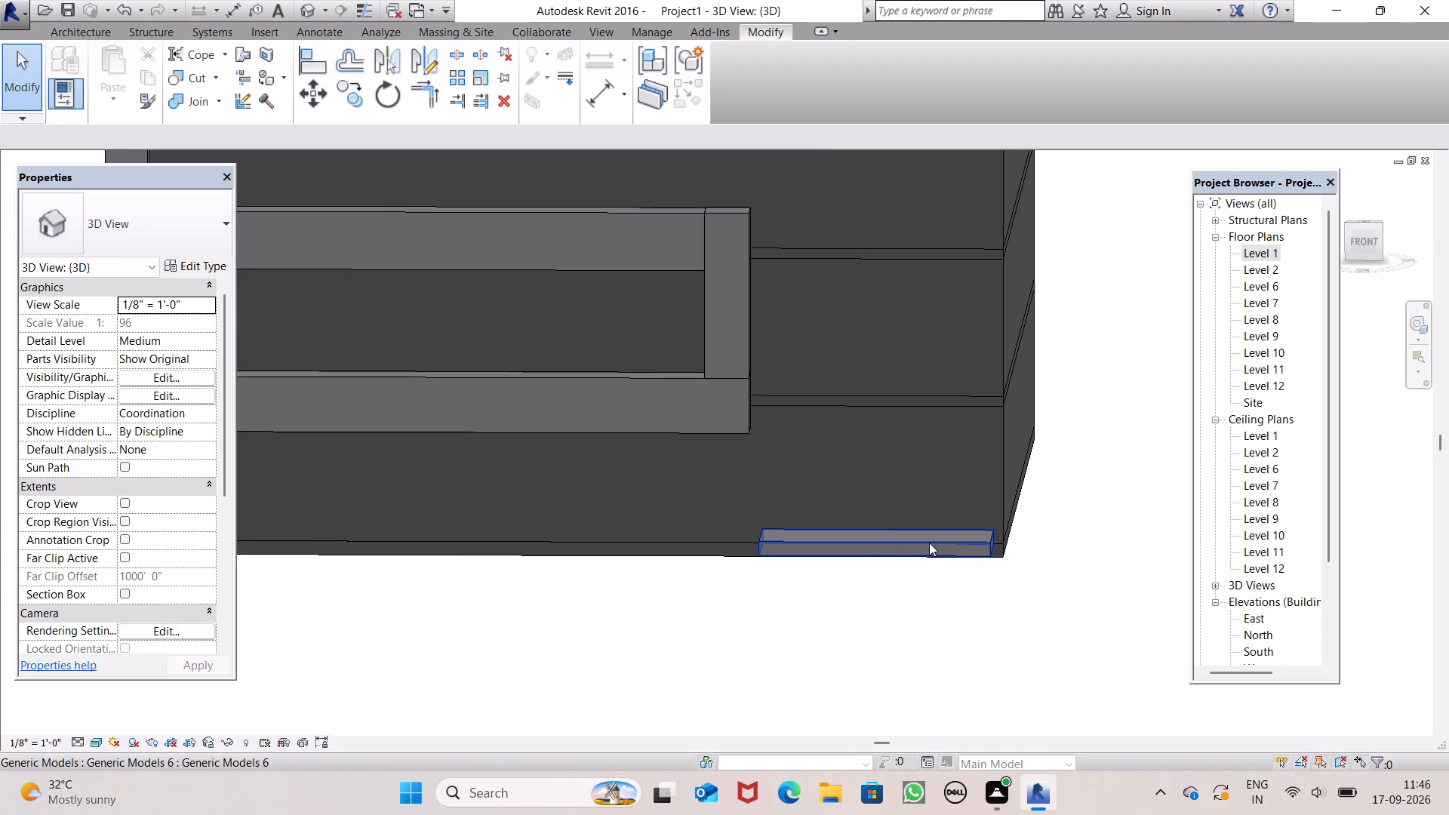
left_click(928, 543)
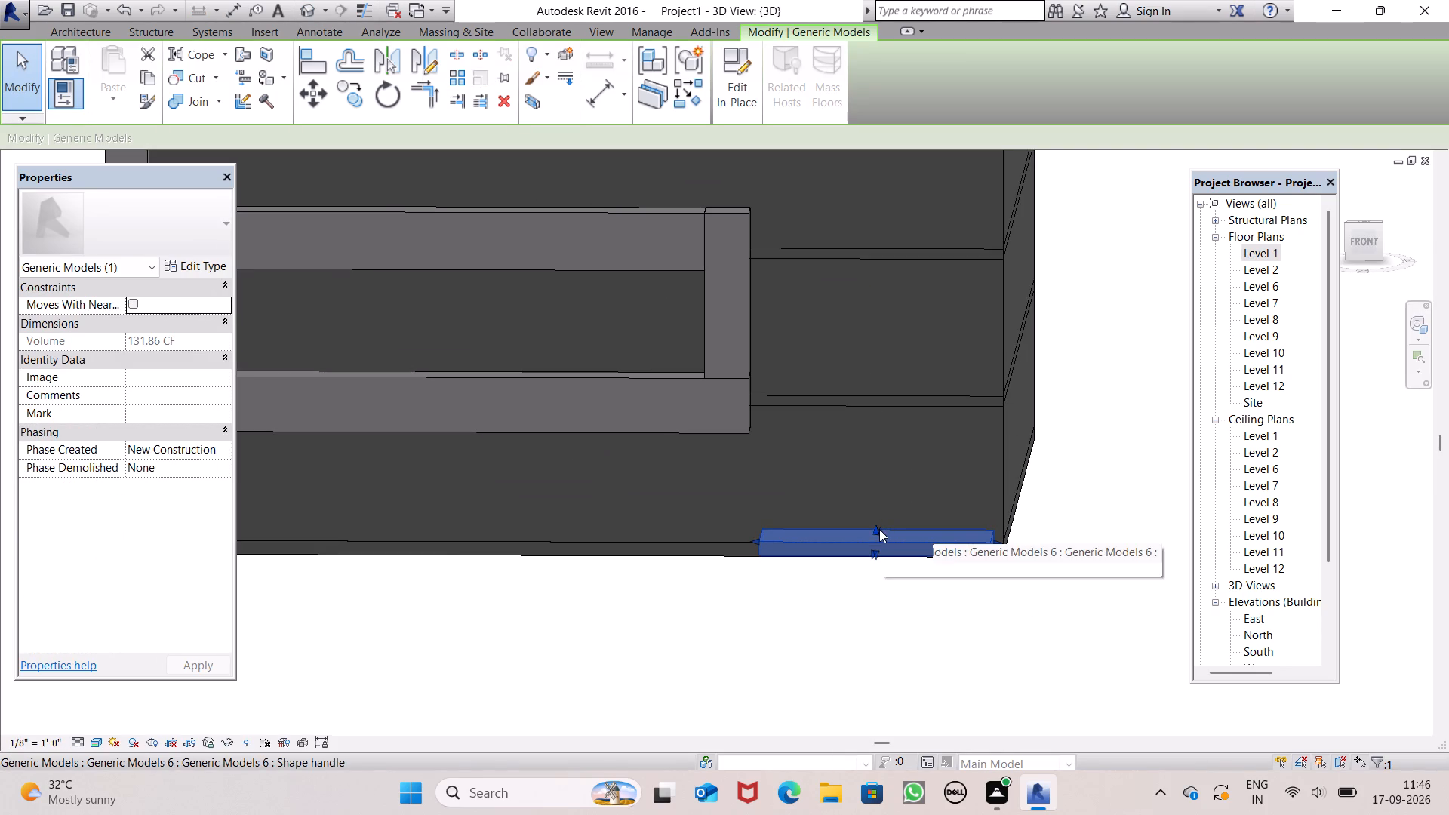
left_click_drag(879, 531, 867, 417)
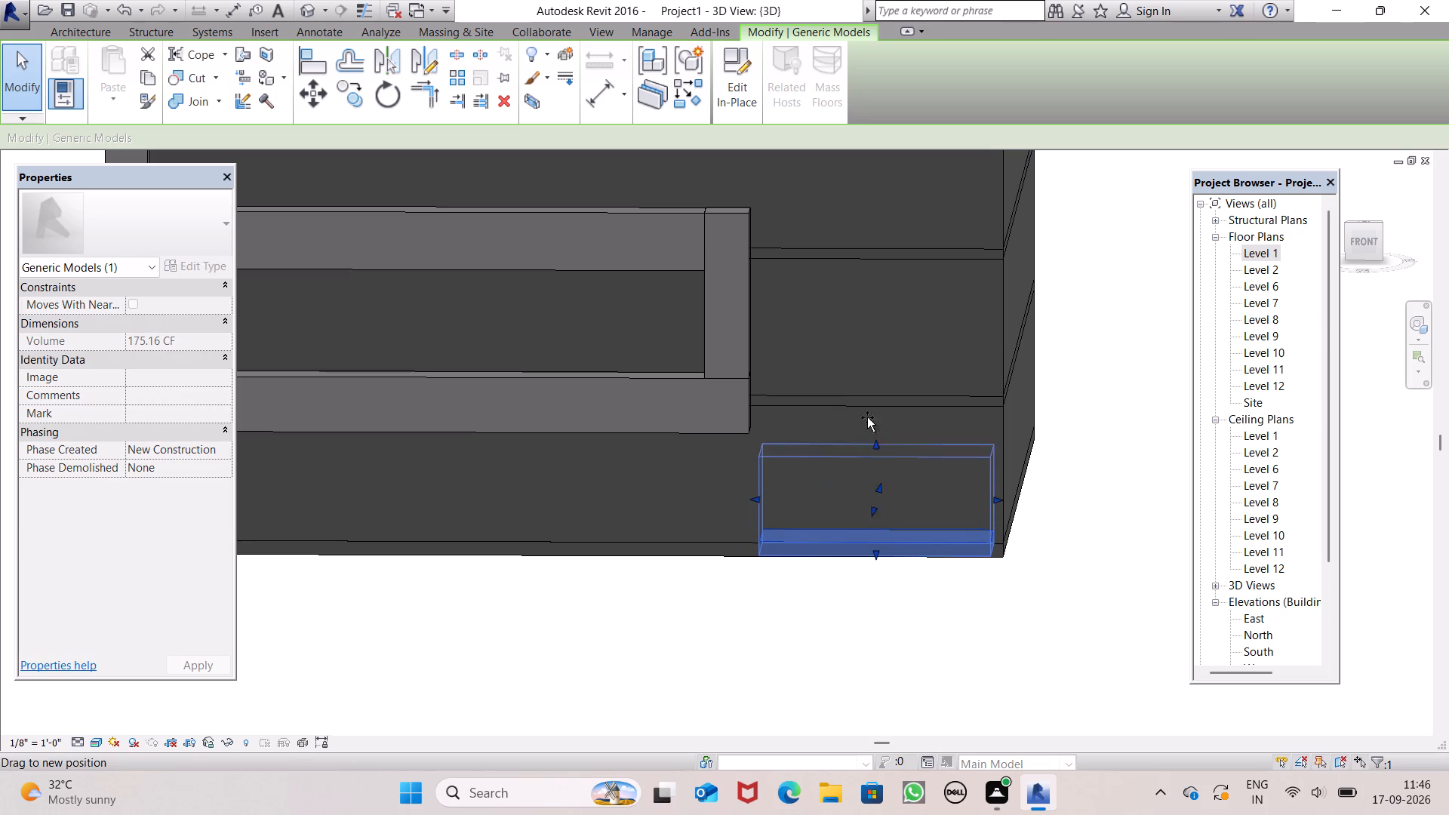
left_click_drag(867, 417, 1054, 117)
scroll(891, 352, "down", 8)
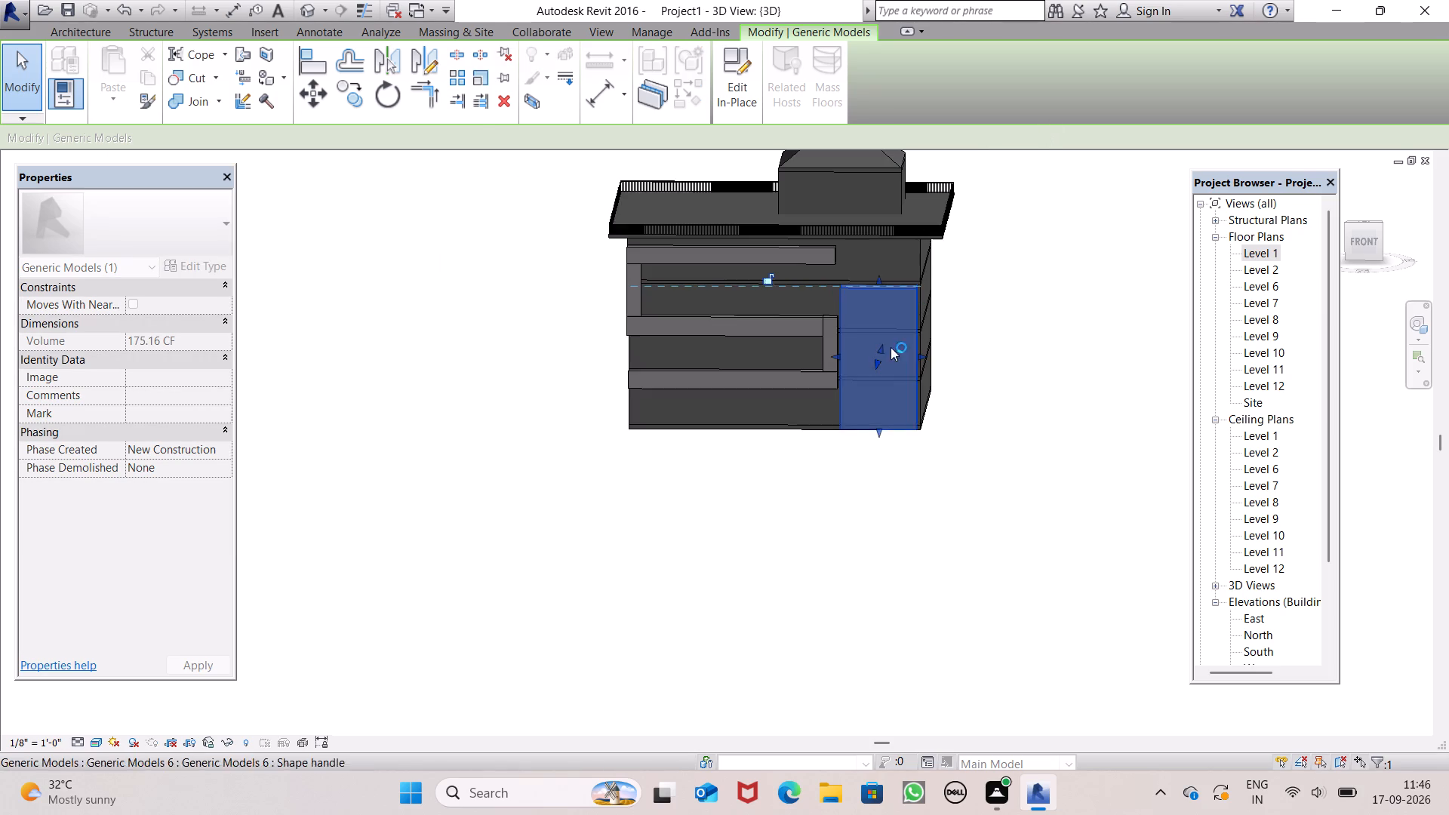
scroll(872, 270, "up", 8)
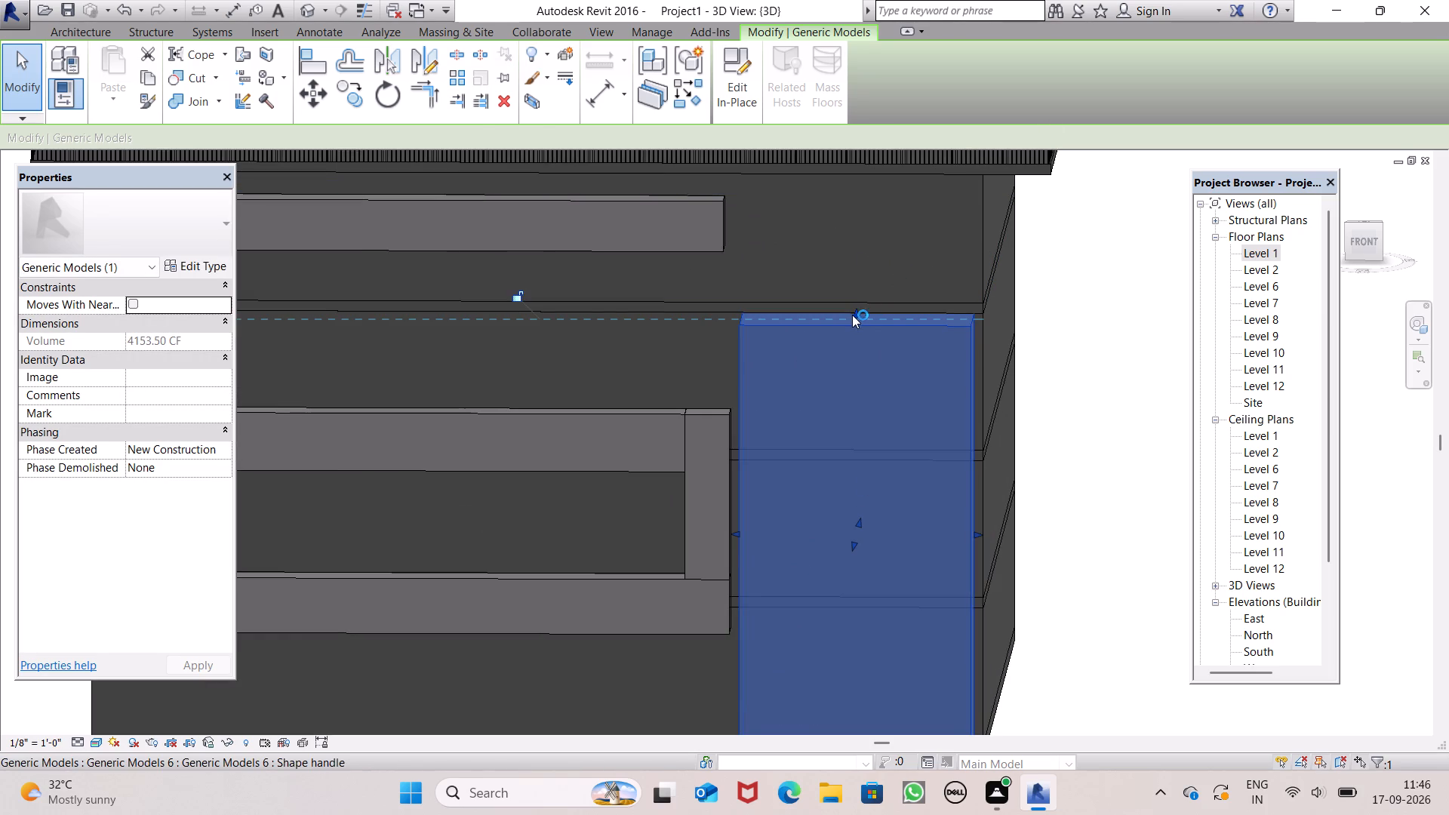
left_click_drag(852, 315, 888, 180)
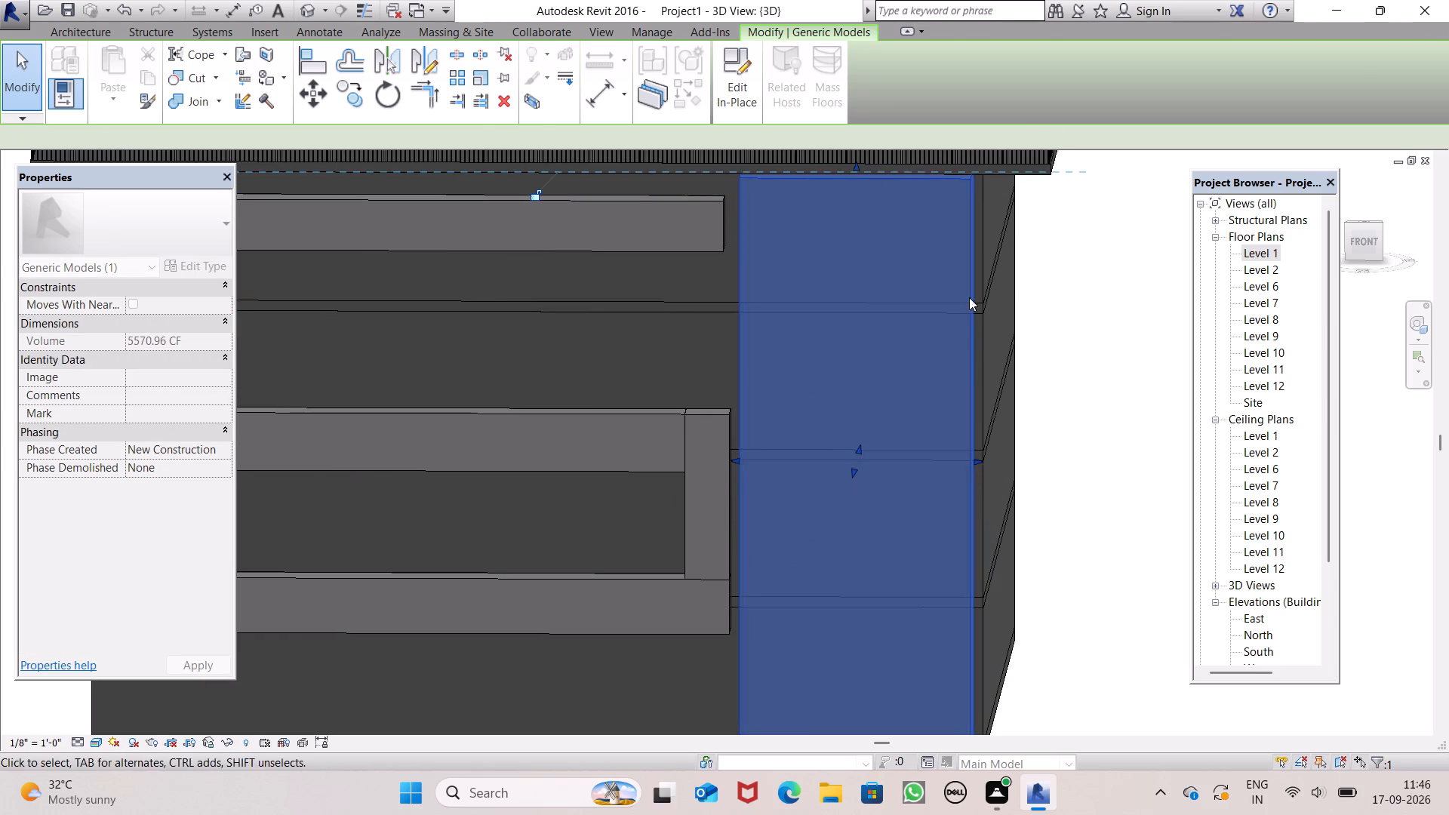
scroll(974, 382, "down", 5)
left_click(1125, 432)
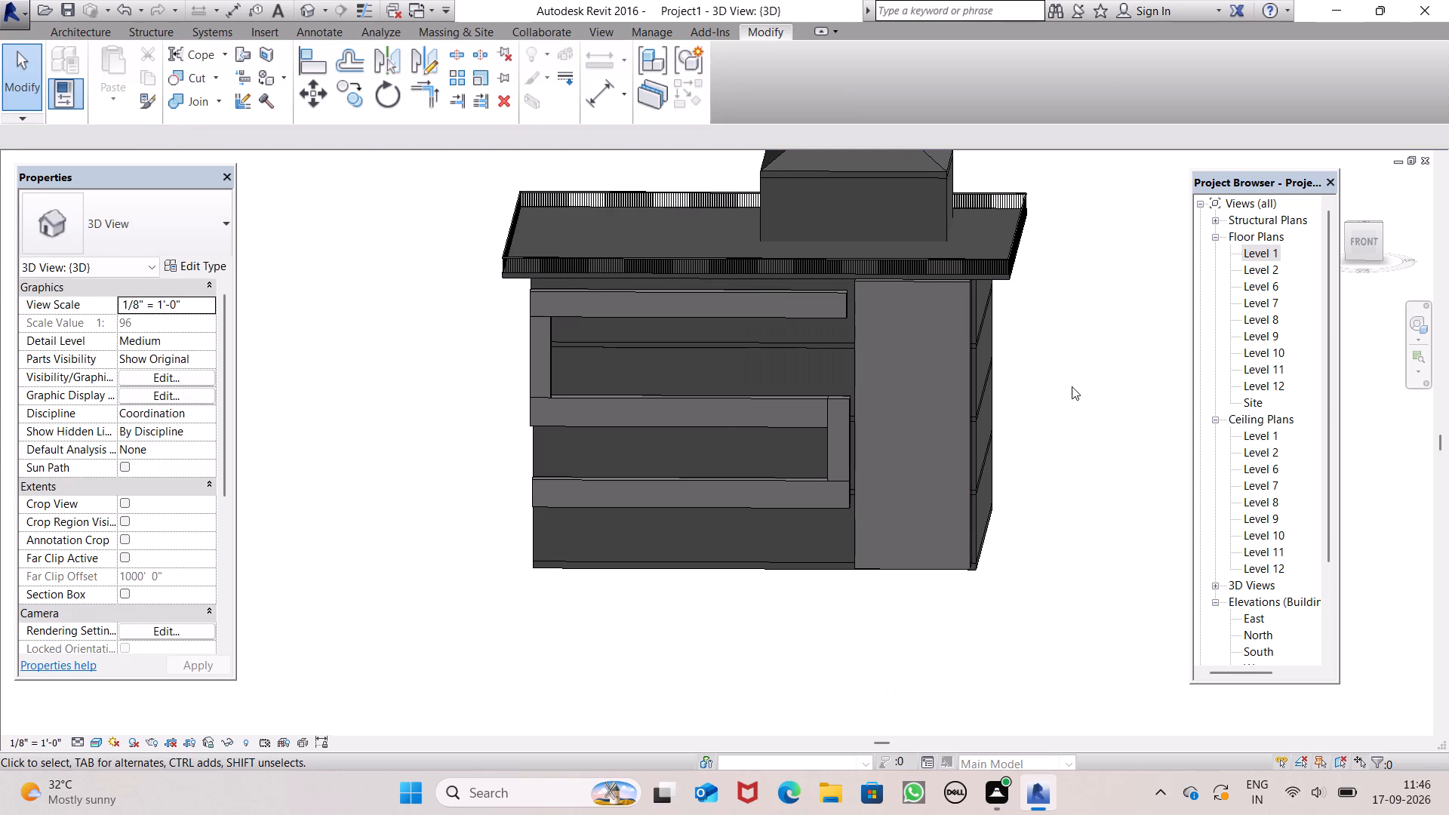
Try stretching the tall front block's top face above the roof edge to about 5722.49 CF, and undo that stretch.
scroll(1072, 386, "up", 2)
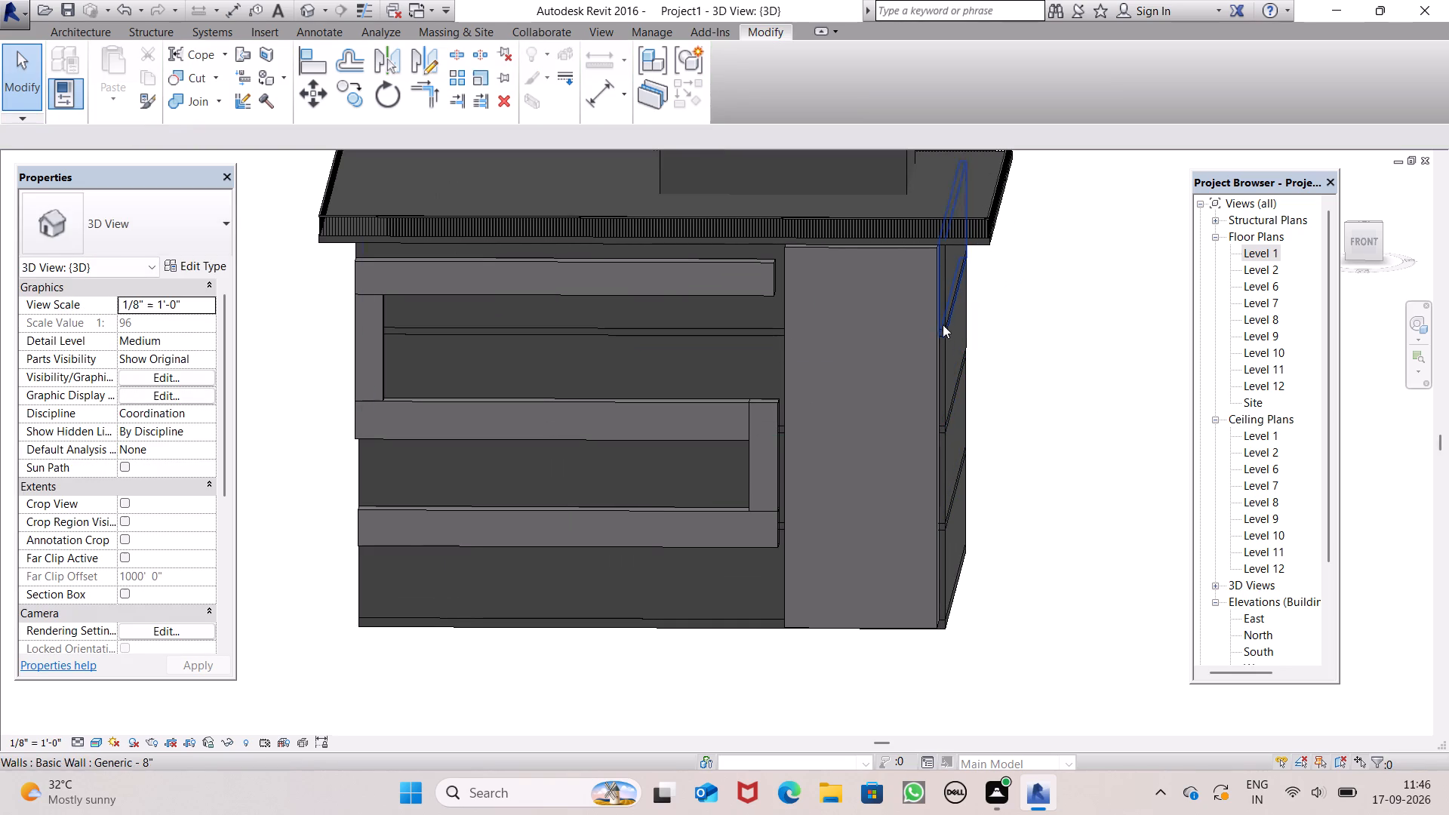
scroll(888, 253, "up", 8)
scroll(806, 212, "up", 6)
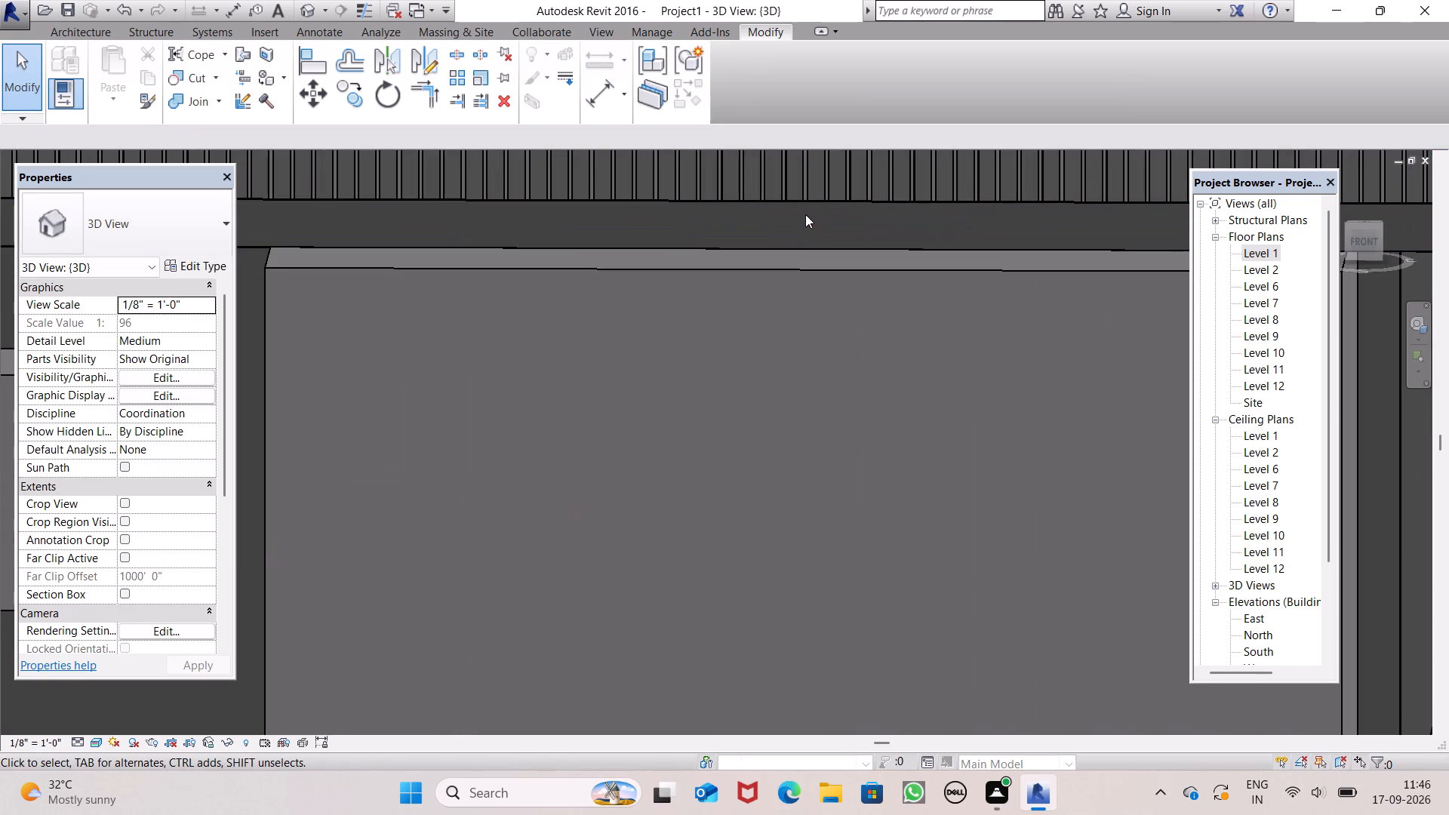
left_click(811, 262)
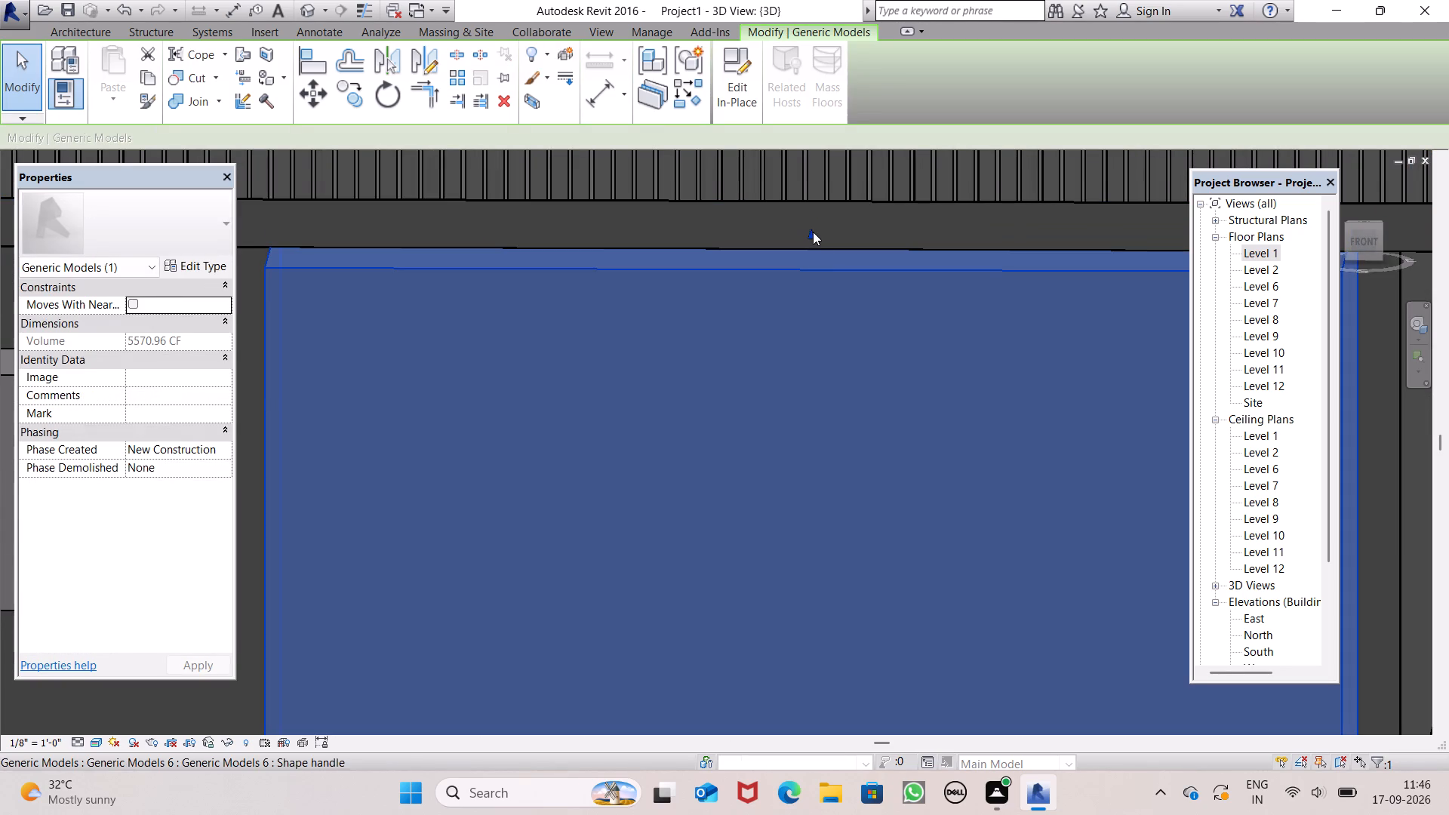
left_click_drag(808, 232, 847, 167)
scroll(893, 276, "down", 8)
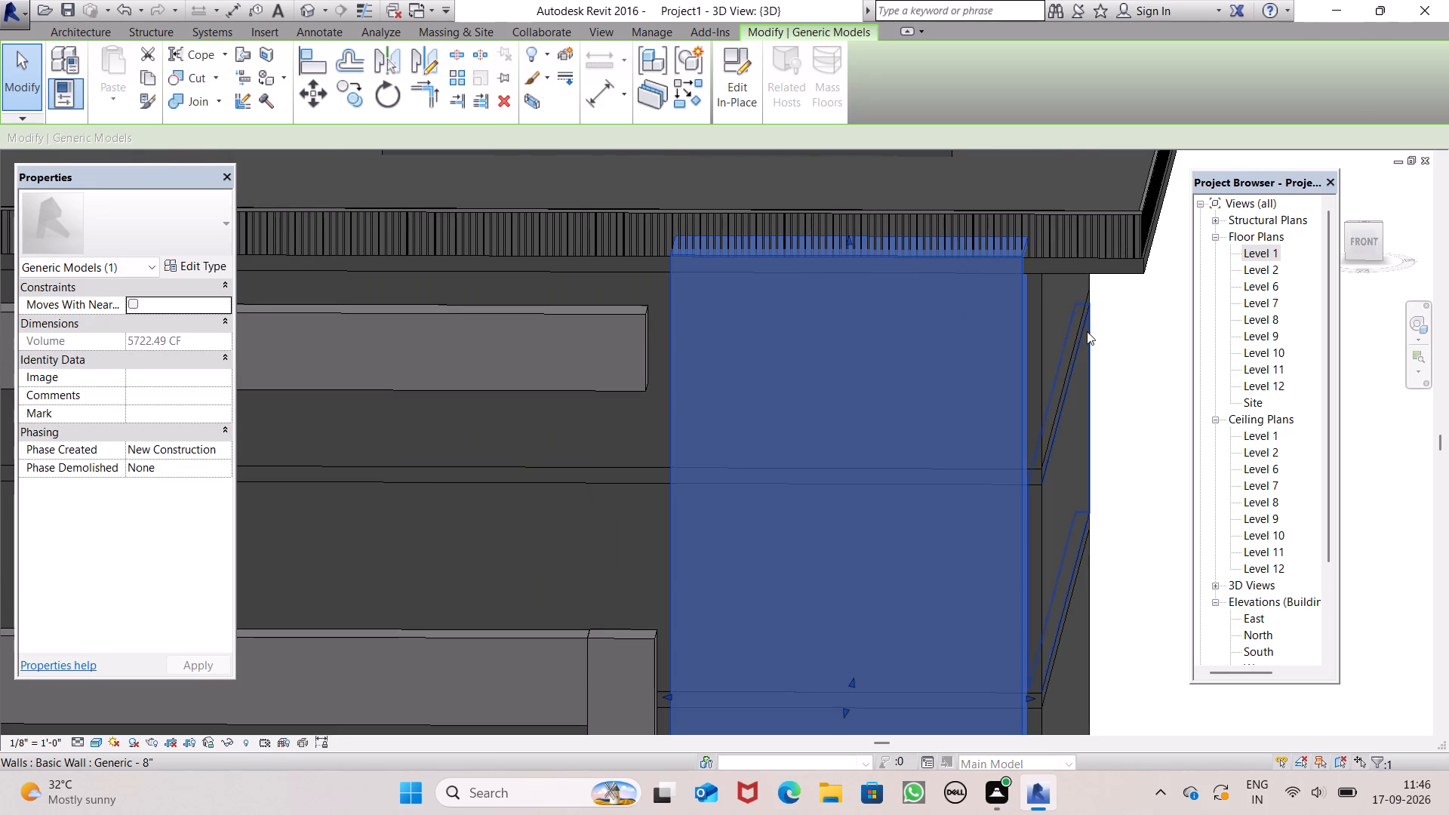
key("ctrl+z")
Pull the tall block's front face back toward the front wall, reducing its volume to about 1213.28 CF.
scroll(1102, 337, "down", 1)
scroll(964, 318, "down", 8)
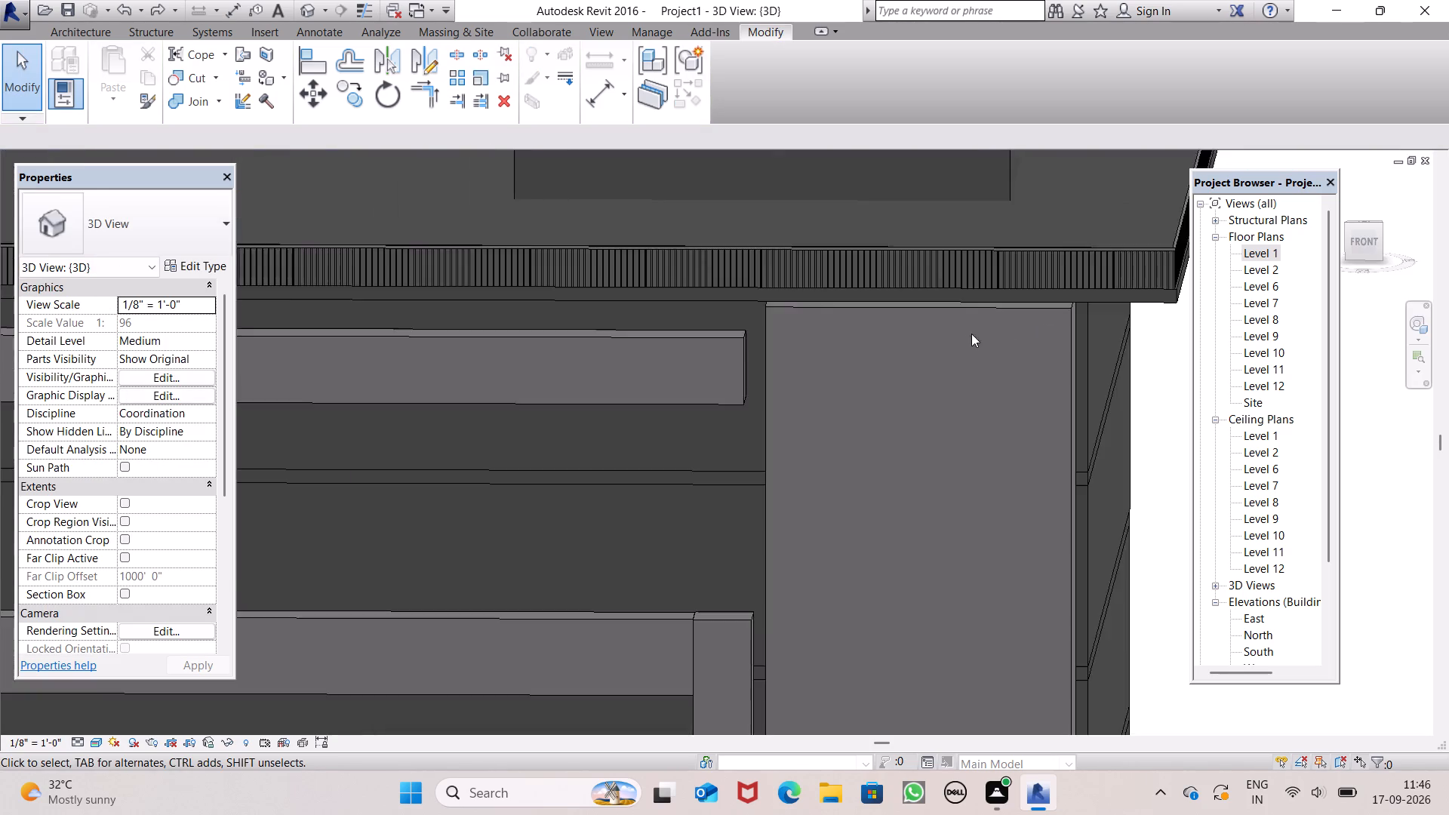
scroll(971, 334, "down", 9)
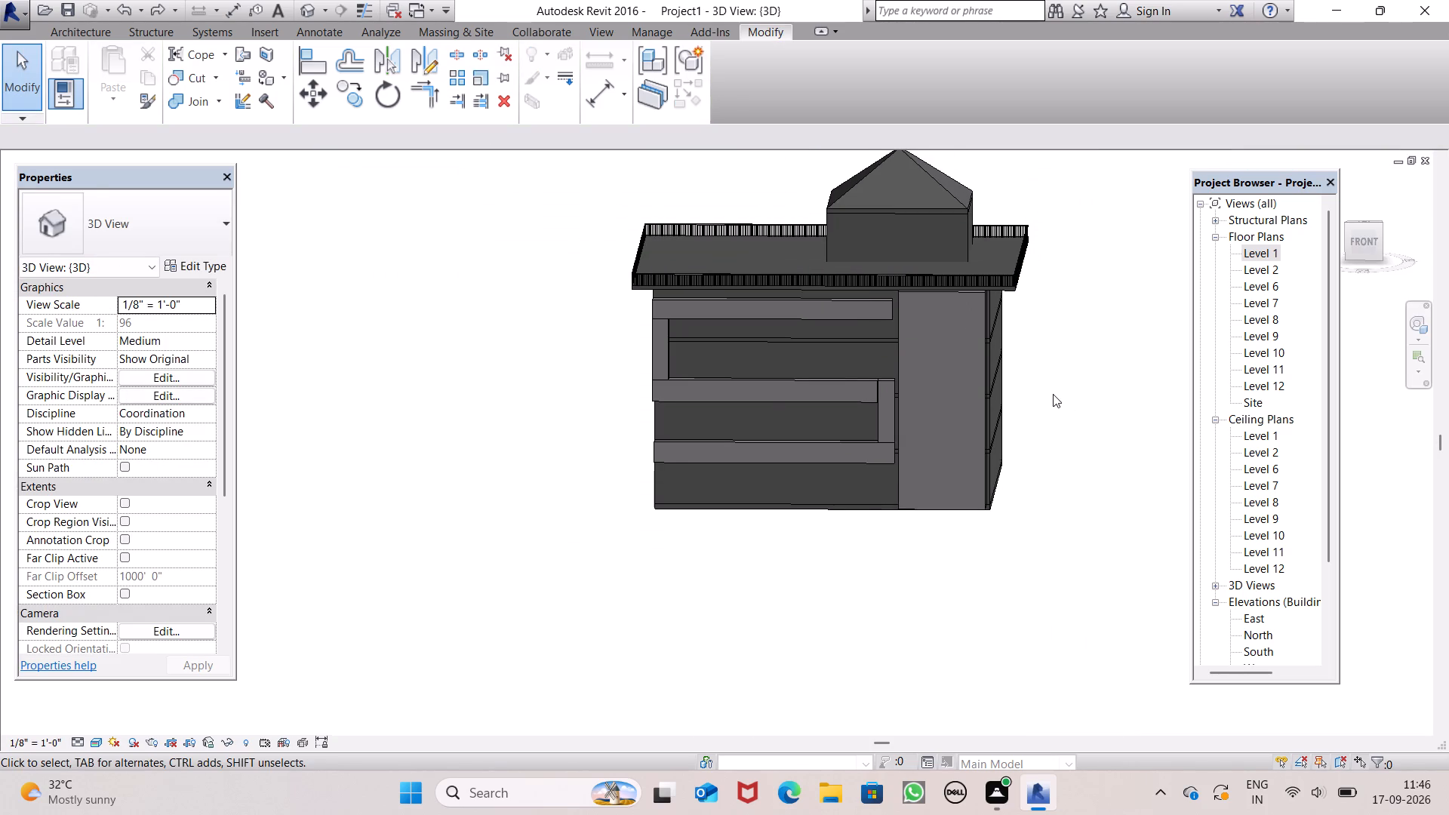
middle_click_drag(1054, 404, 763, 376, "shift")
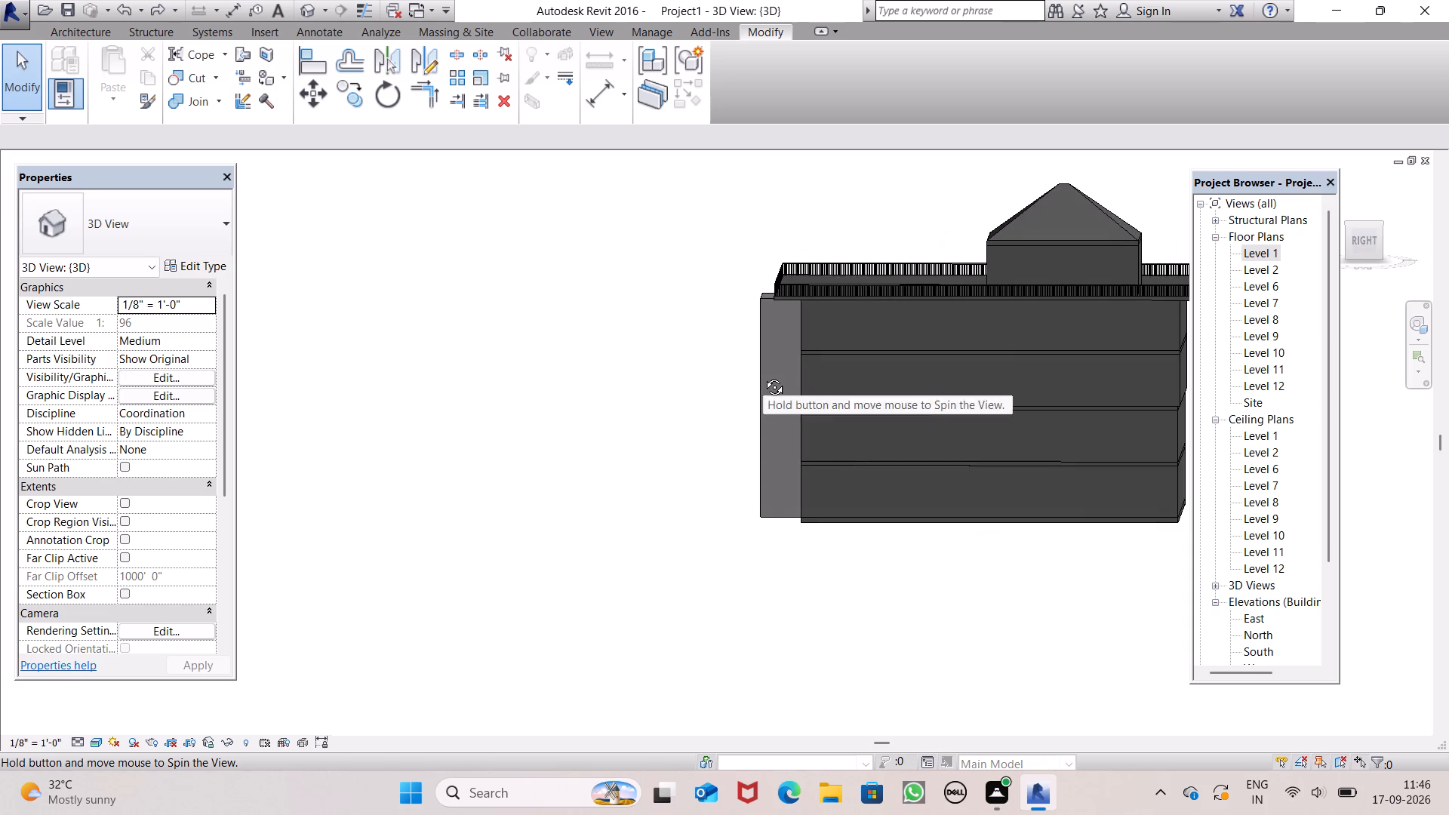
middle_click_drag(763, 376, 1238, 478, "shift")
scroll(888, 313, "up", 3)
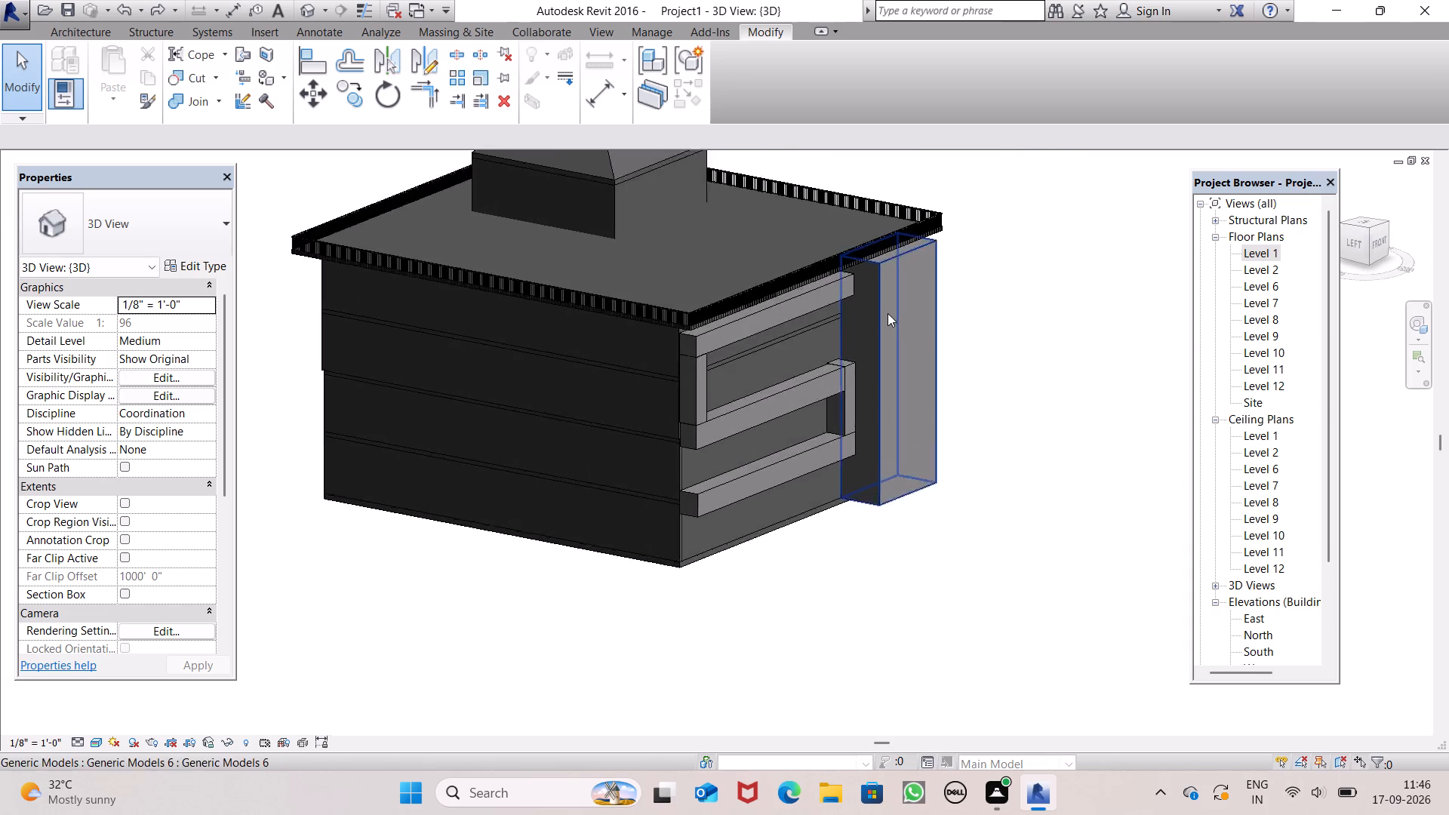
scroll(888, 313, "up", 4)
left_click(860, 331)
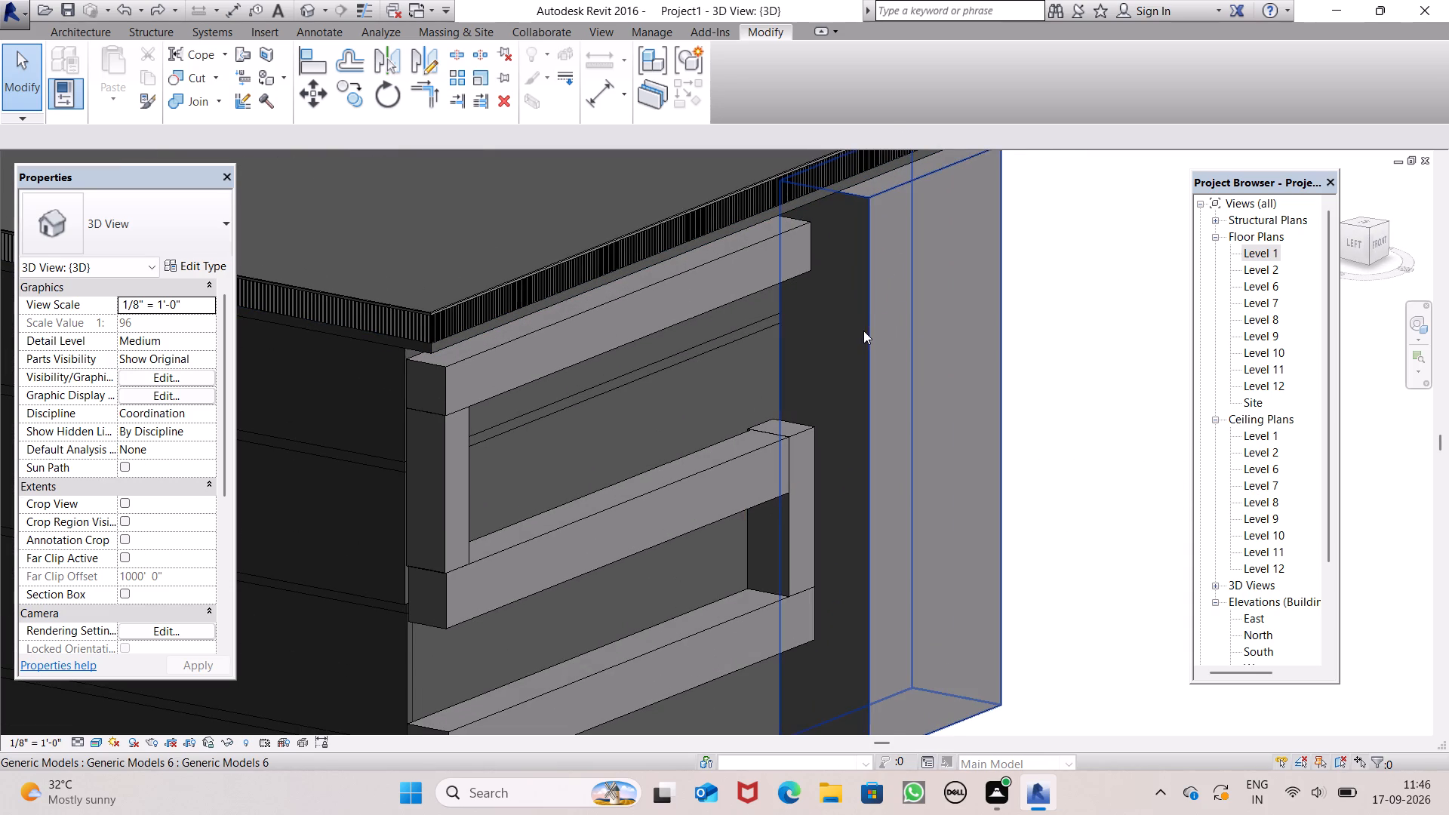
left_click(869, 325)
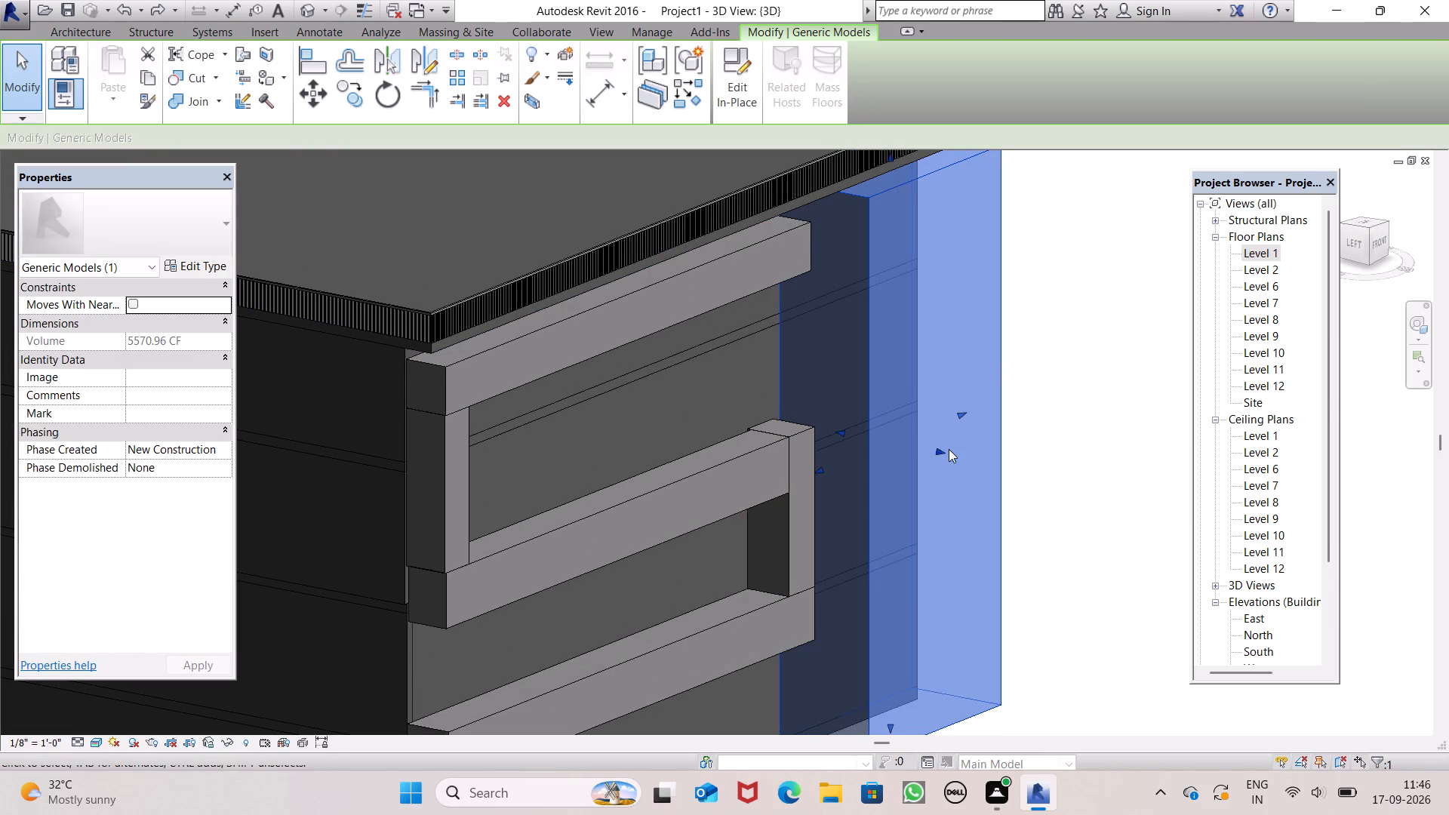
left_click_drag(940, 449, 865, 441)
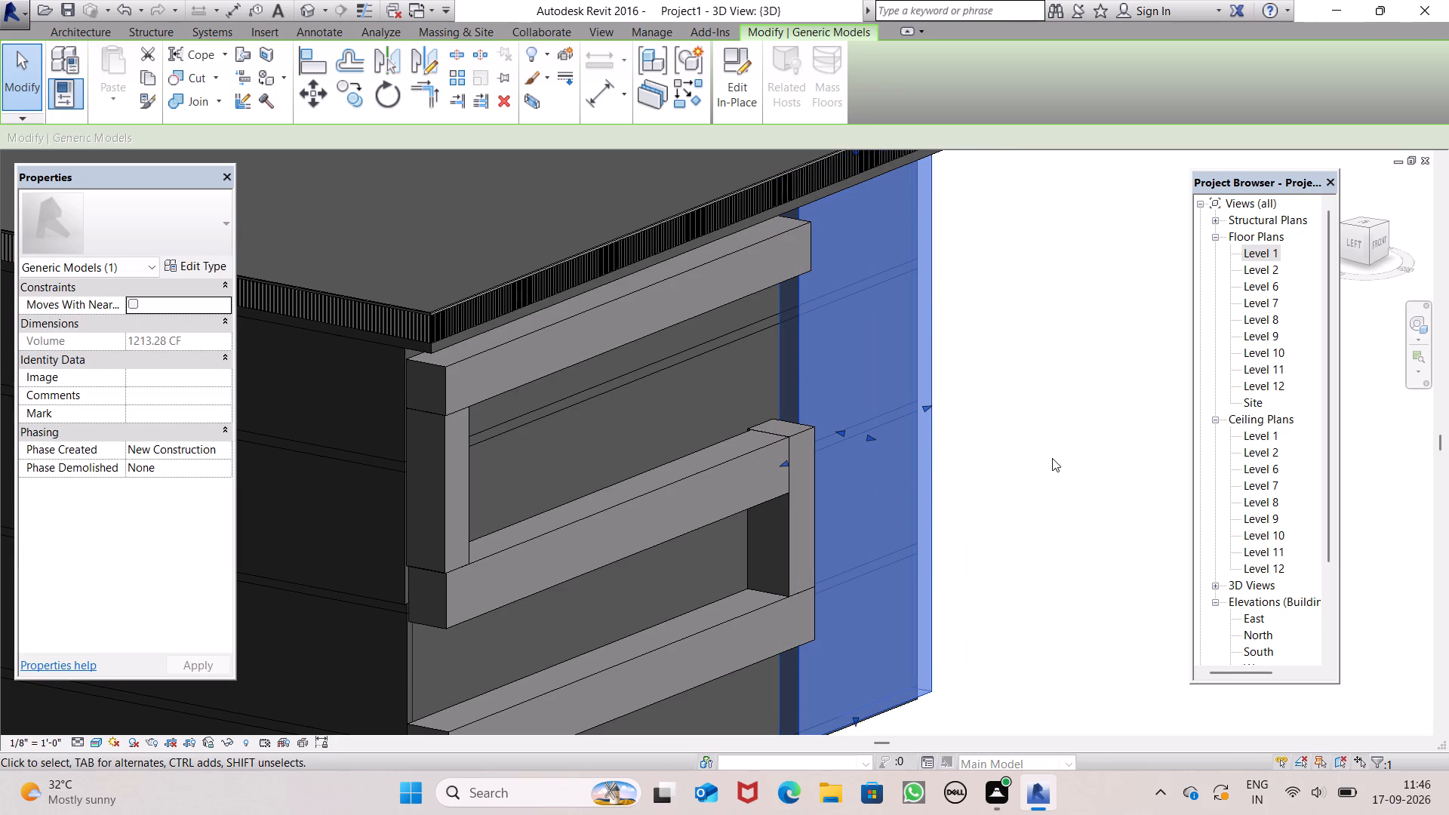
Pull the tall block's front face outward to project slightly beyond the front-wall bands, giving a volume of about 2822.83 CF.
scroll(1062, 438, "down", 5)
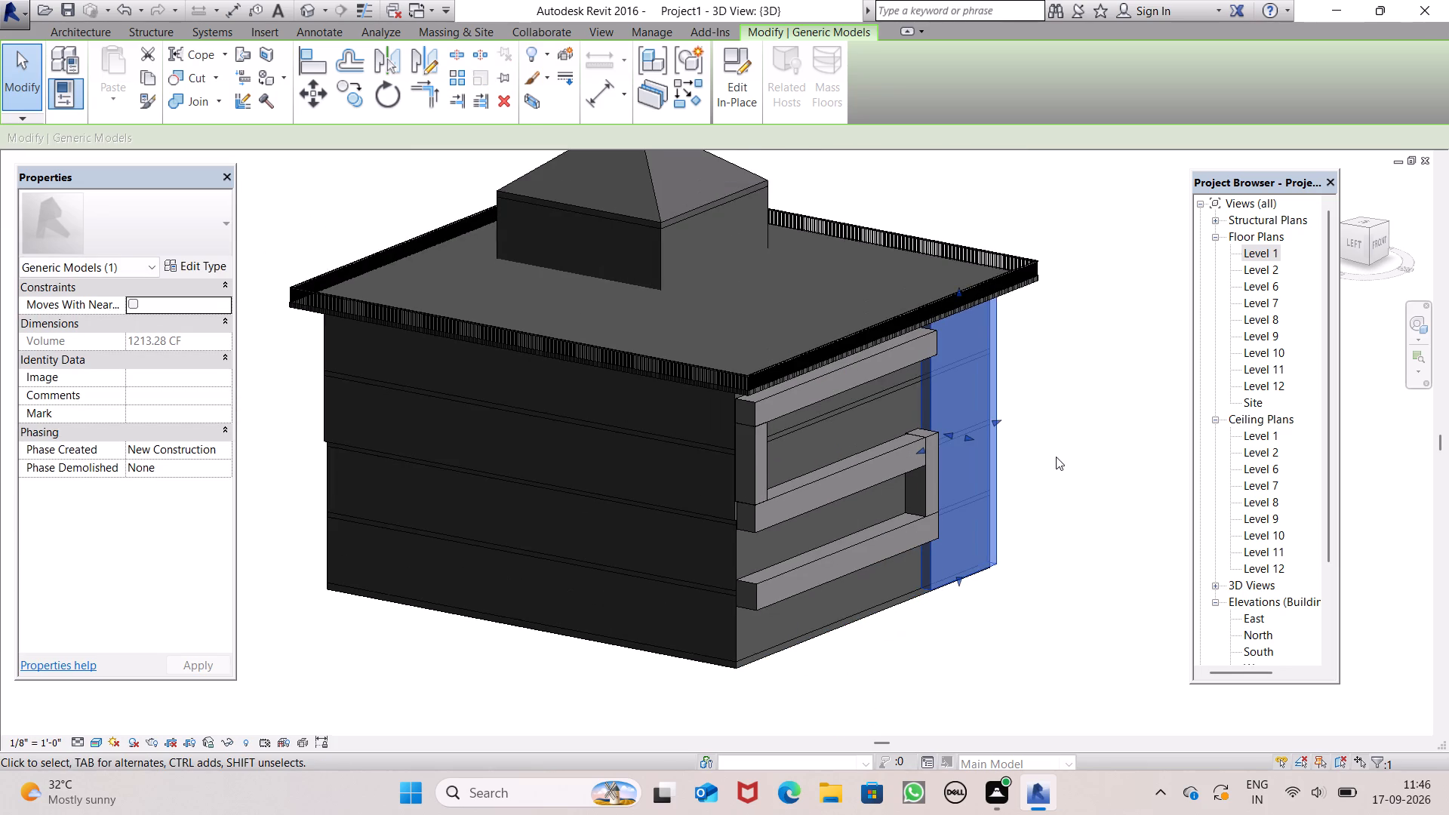
scroll(1056, 457, "up", 1)
middle_click_drag(1058, 451, 1004, 474)
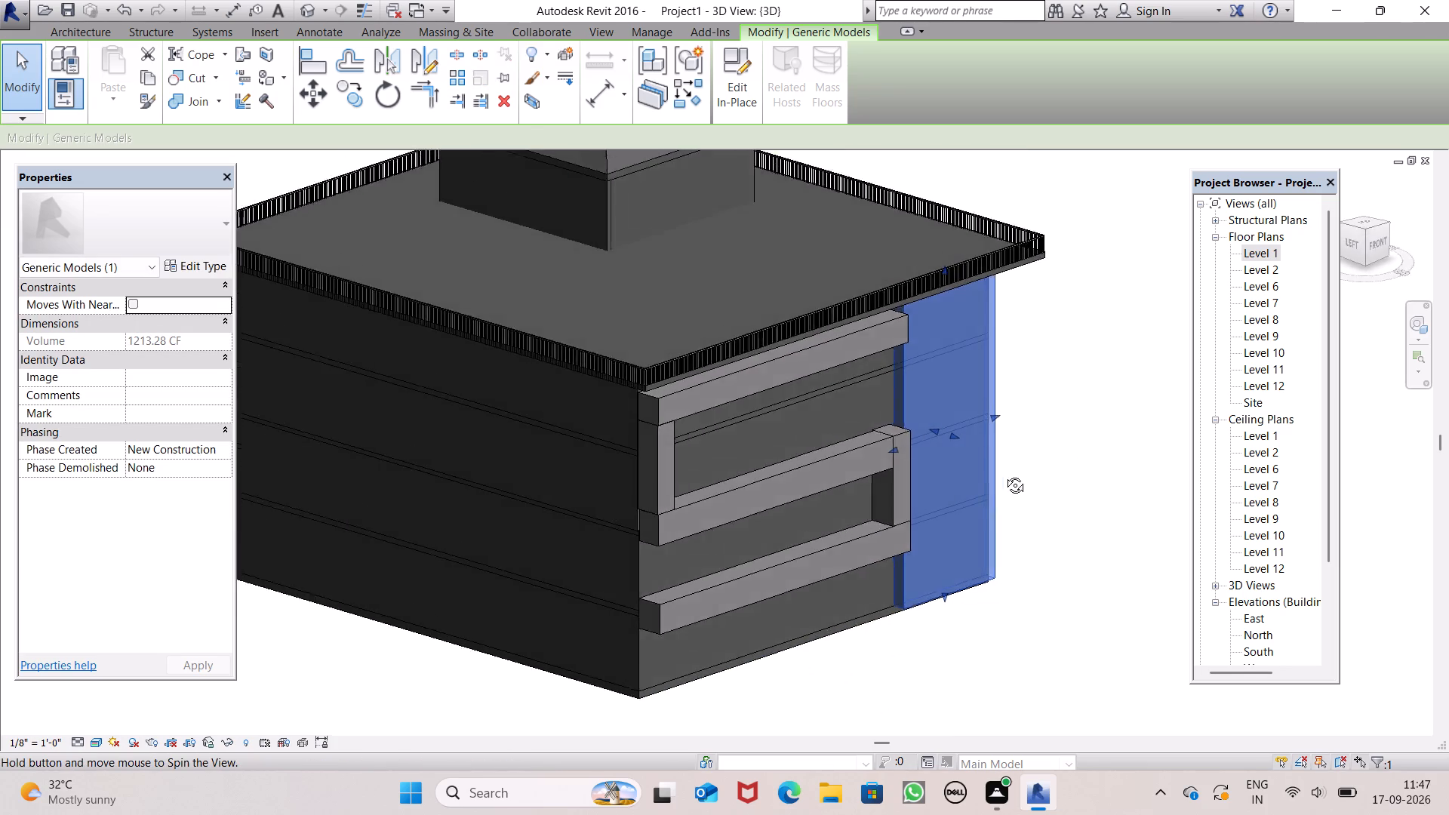
middle_click_drag(1004, 474, 654, 425)
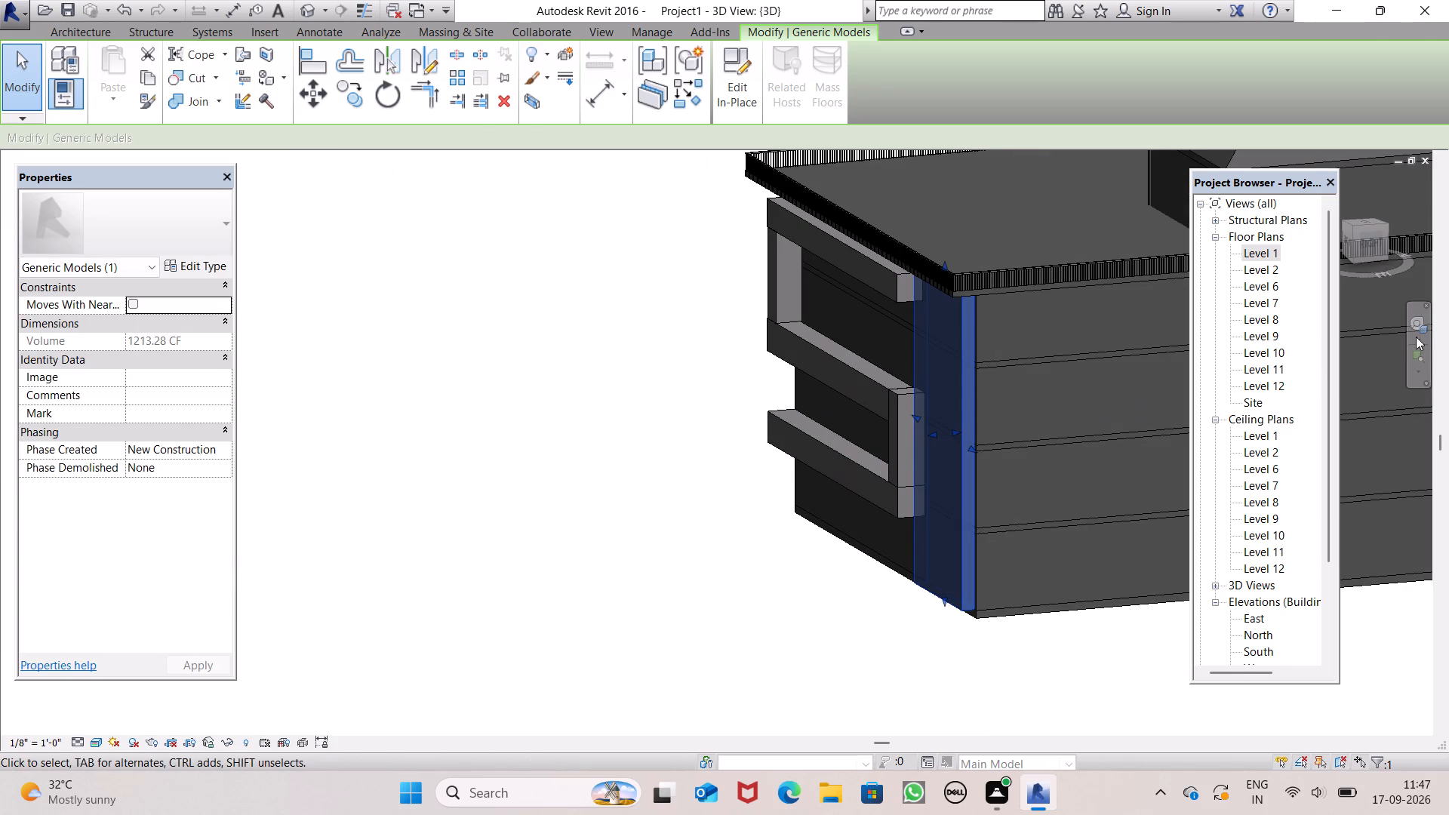
scroll(1023, 329, "down", 1)
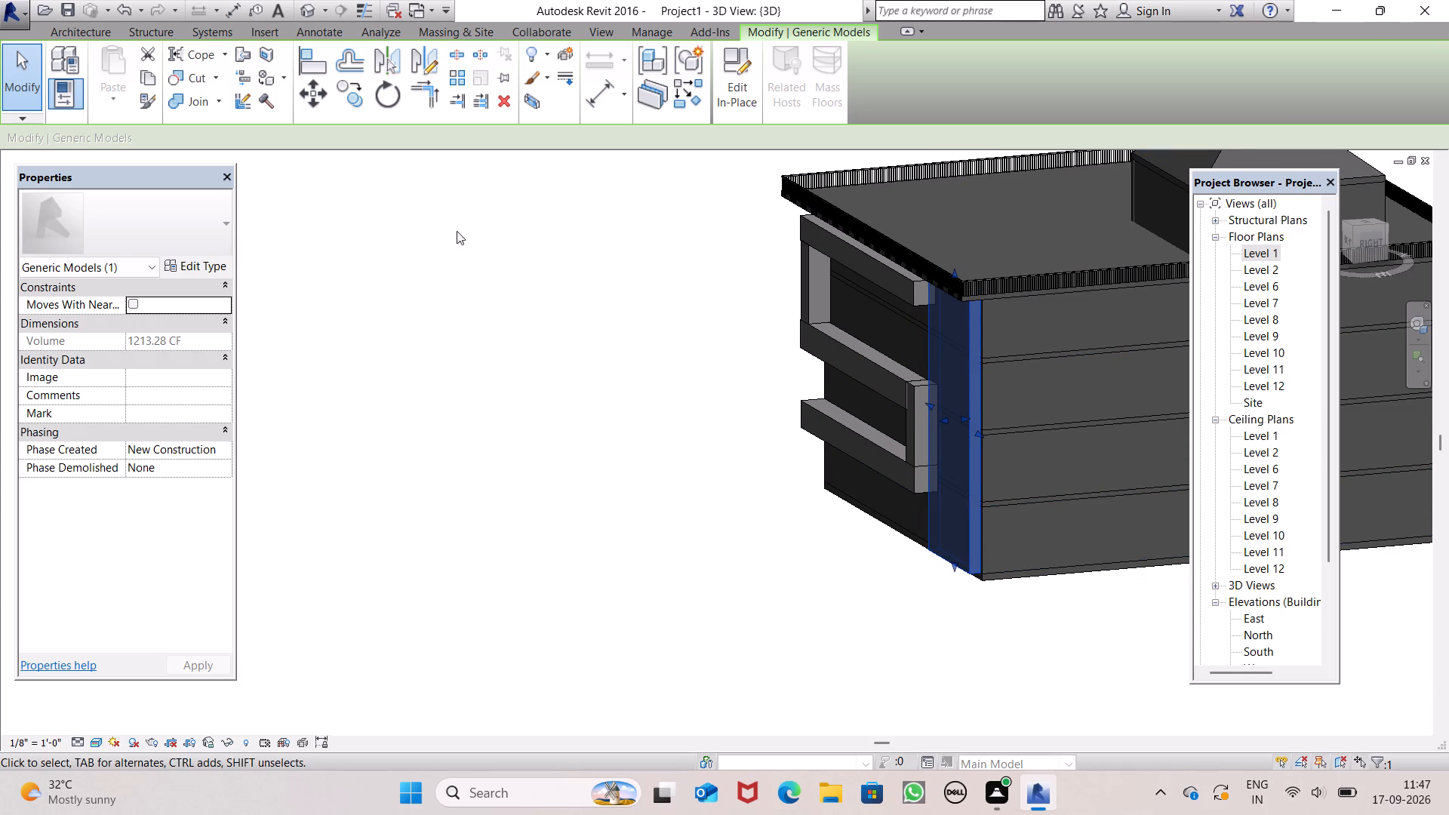
scroll(1270, 653, "up", 4)
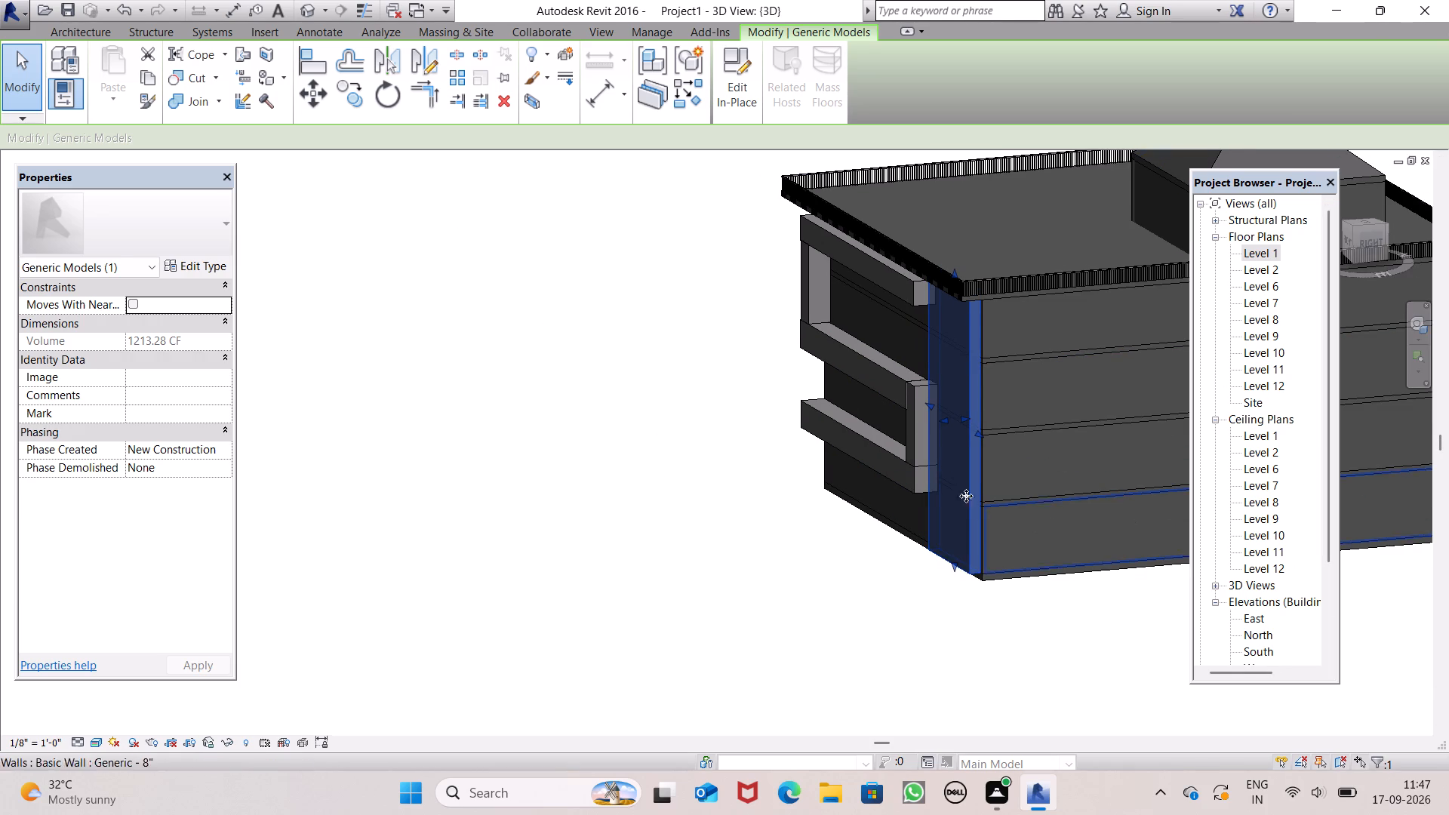
scroll(949, 433, "up", 10)
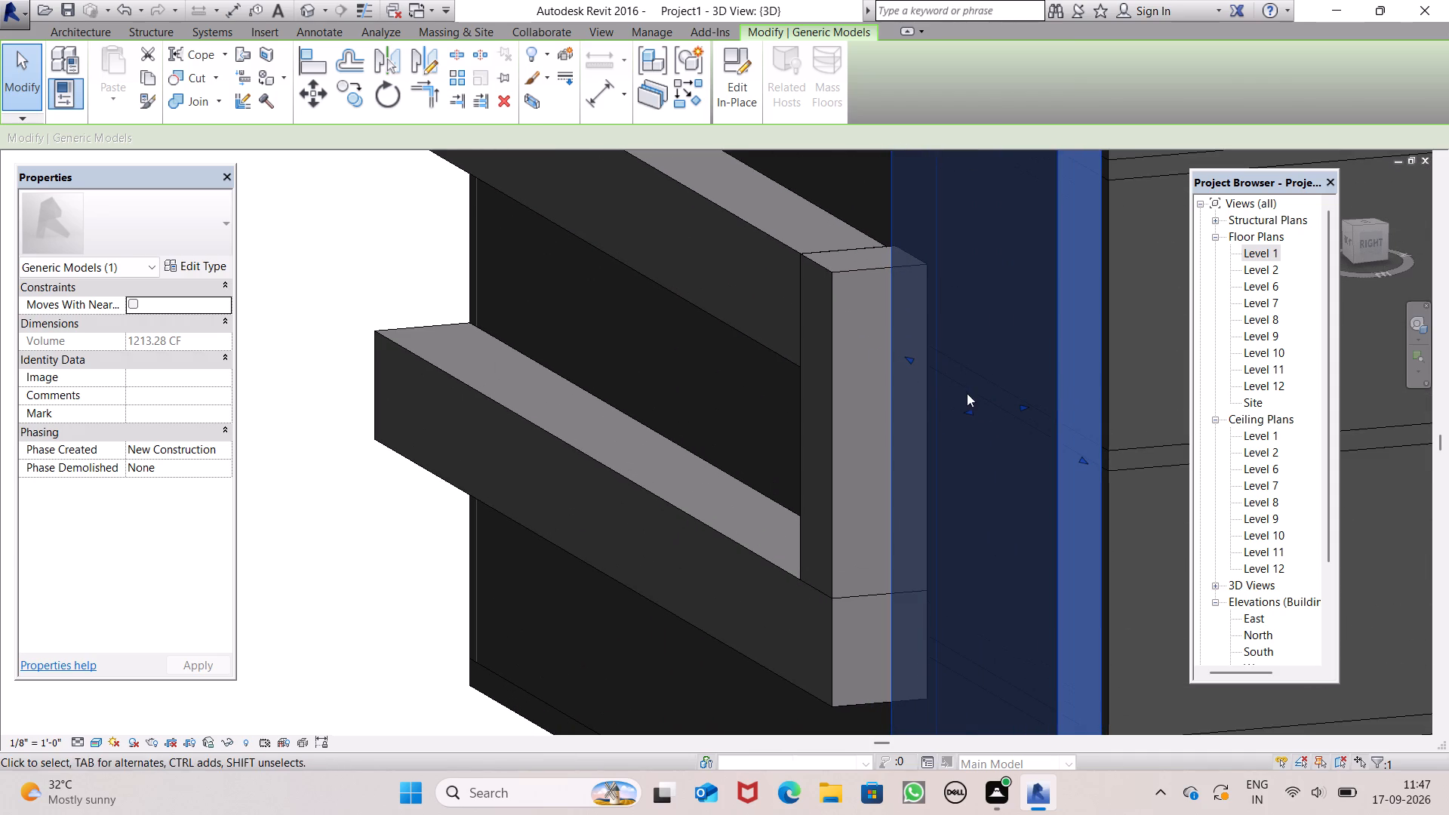
left_click_drag(963, 411, 959, 414)
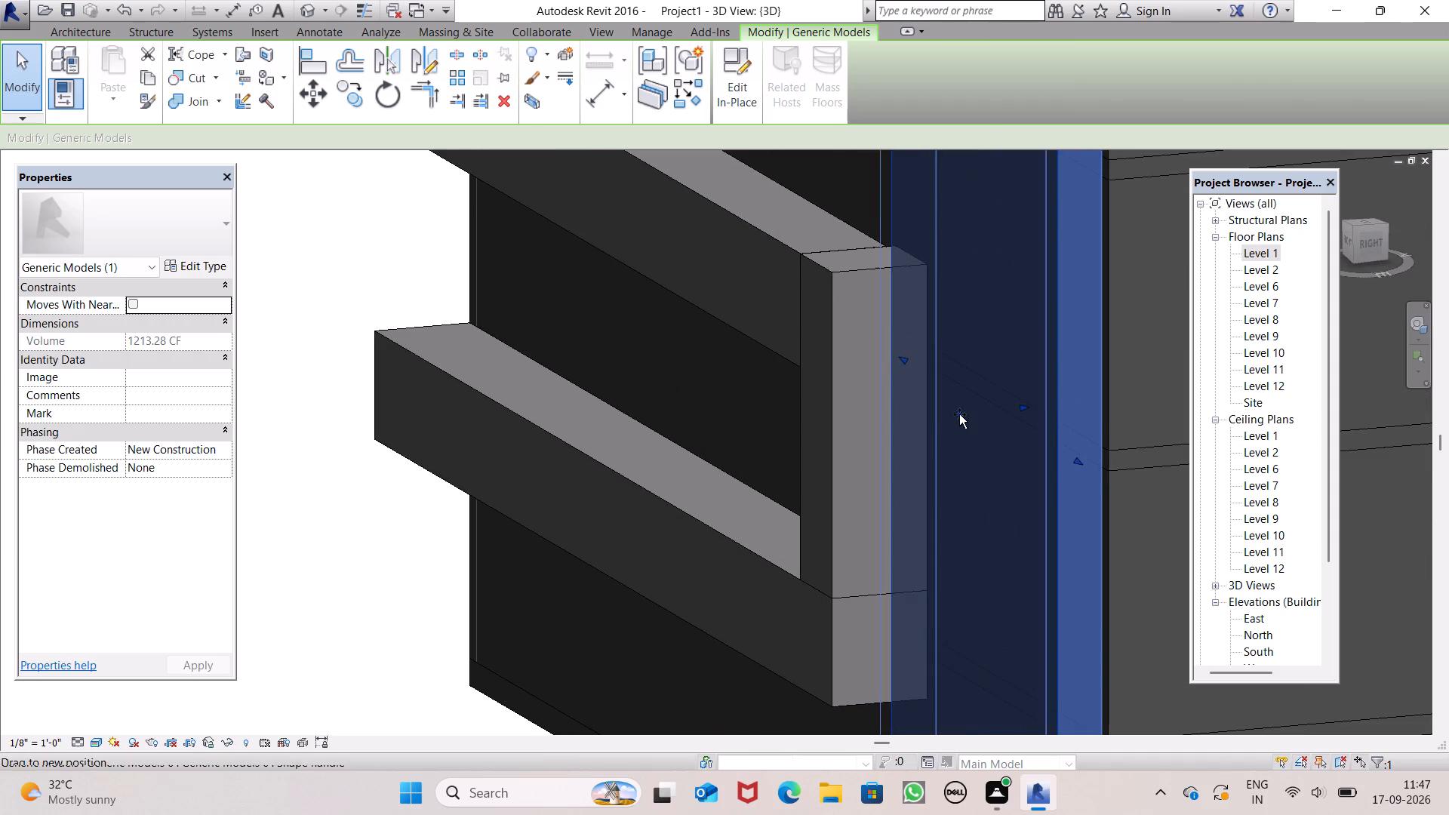
left_click_drag(959, 414, 917, 432)
scroll(927, 434, "down", 11)
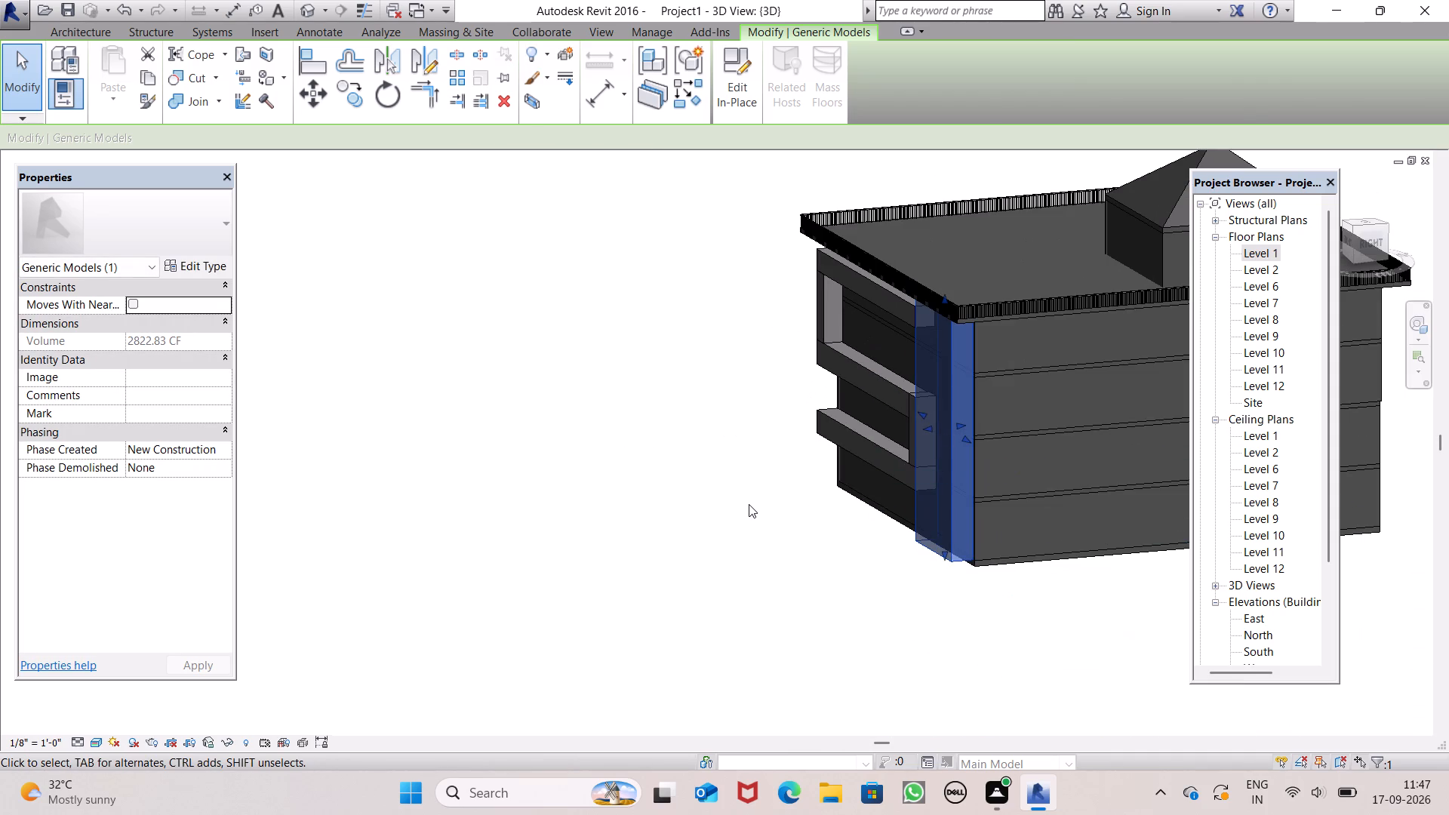
key("space")
key("ctrl+z")
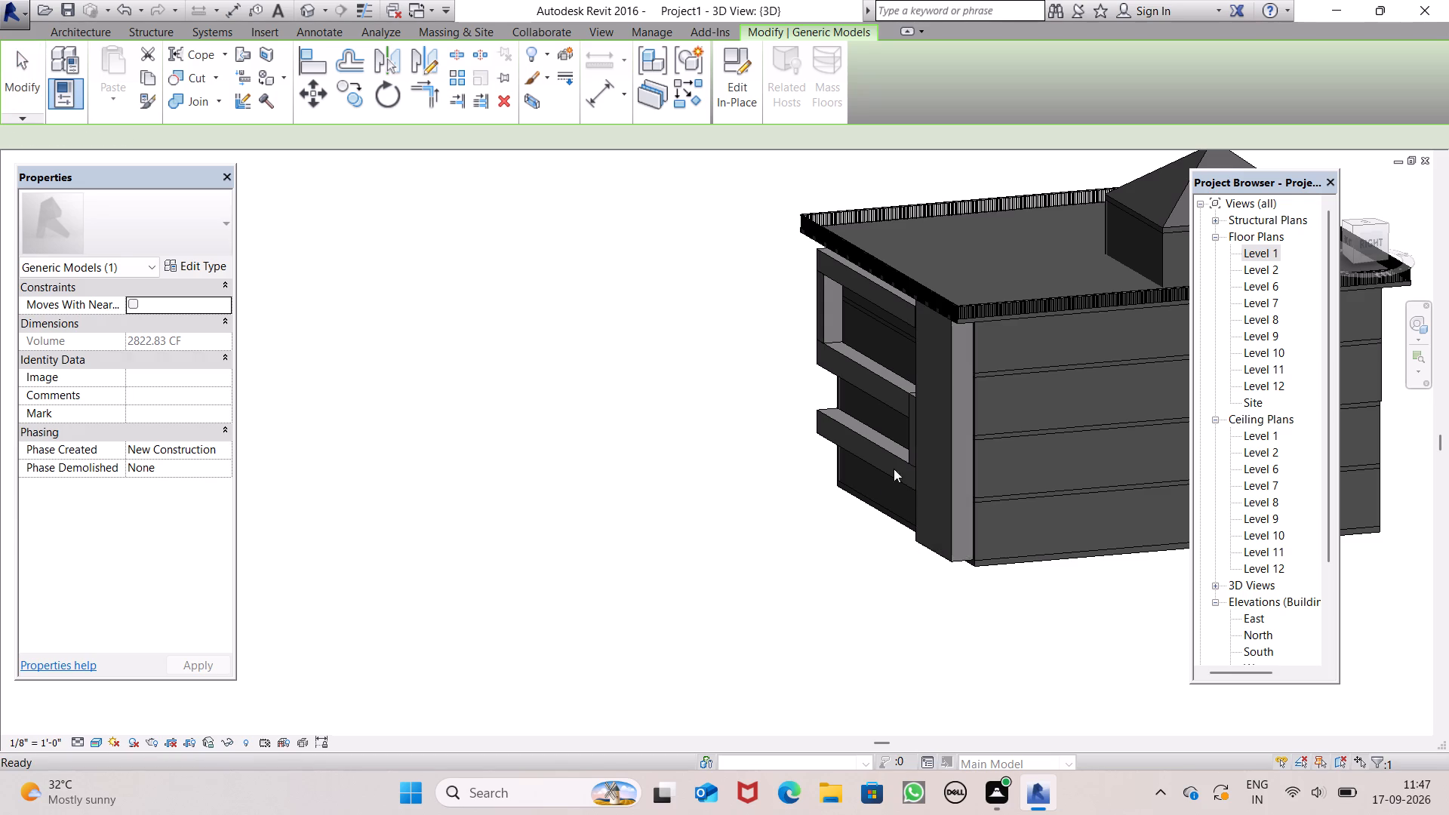
Stretch the tall block's bottom face slightly downward to about the bottom edge of the building's base.
scroll(848, 506, "down", 2)
middle_click_drag(879, 536, 998, 616)
key("Tab")
middle_click_drag(918, 584, 1134, 560, "shift")
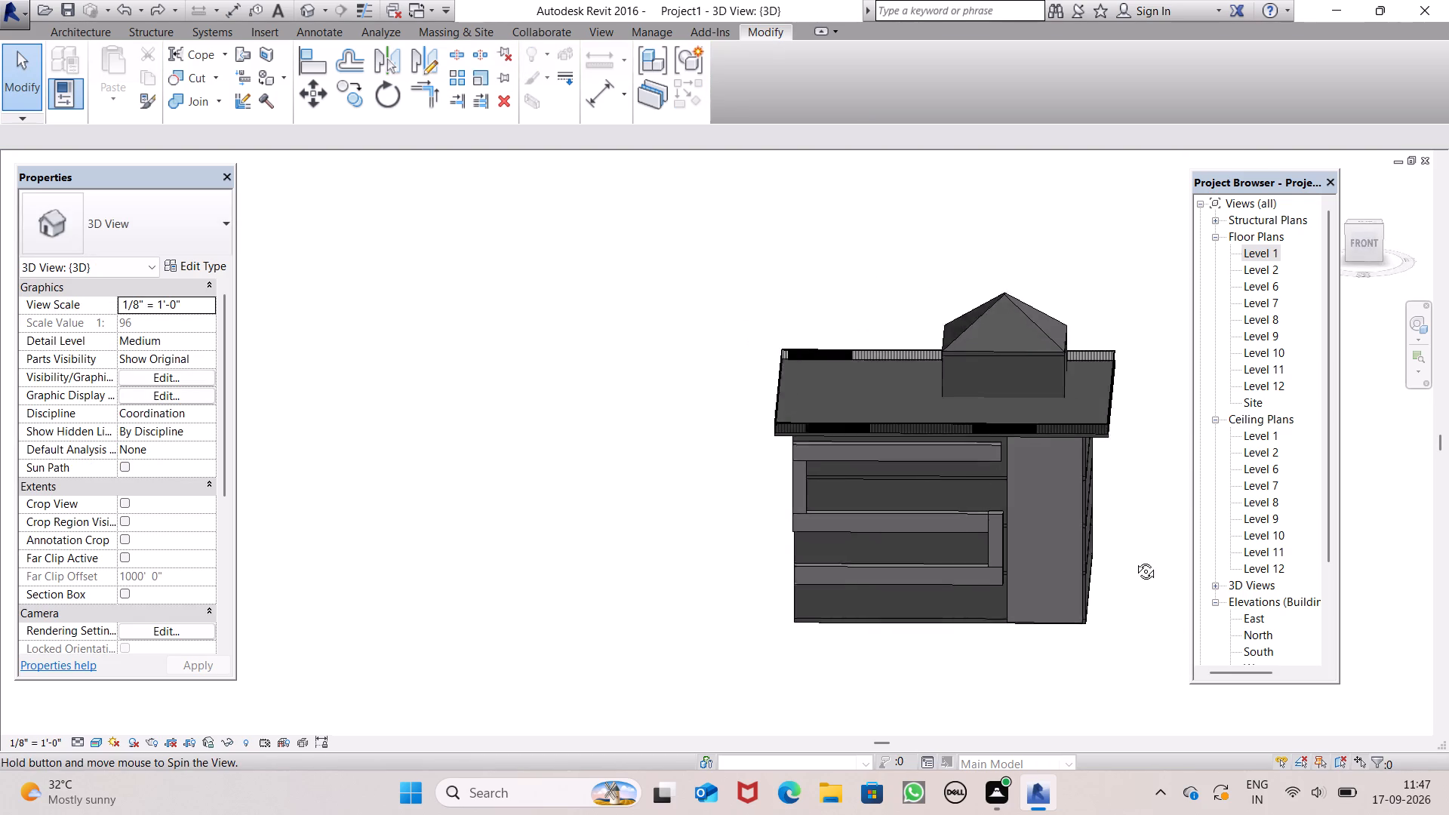
middle_click_drag(1134, 560, 1116, 532, "shift")
scroll(1119, 534, "up", 1, "shift")
scroll(1048, 580, "up", 6)
middle_click_drag(1051, 608, 1109, 434, "shift")
scroll(1050, 601, "up", 1, "shift")
scroll(1054, 629, "up", 7)
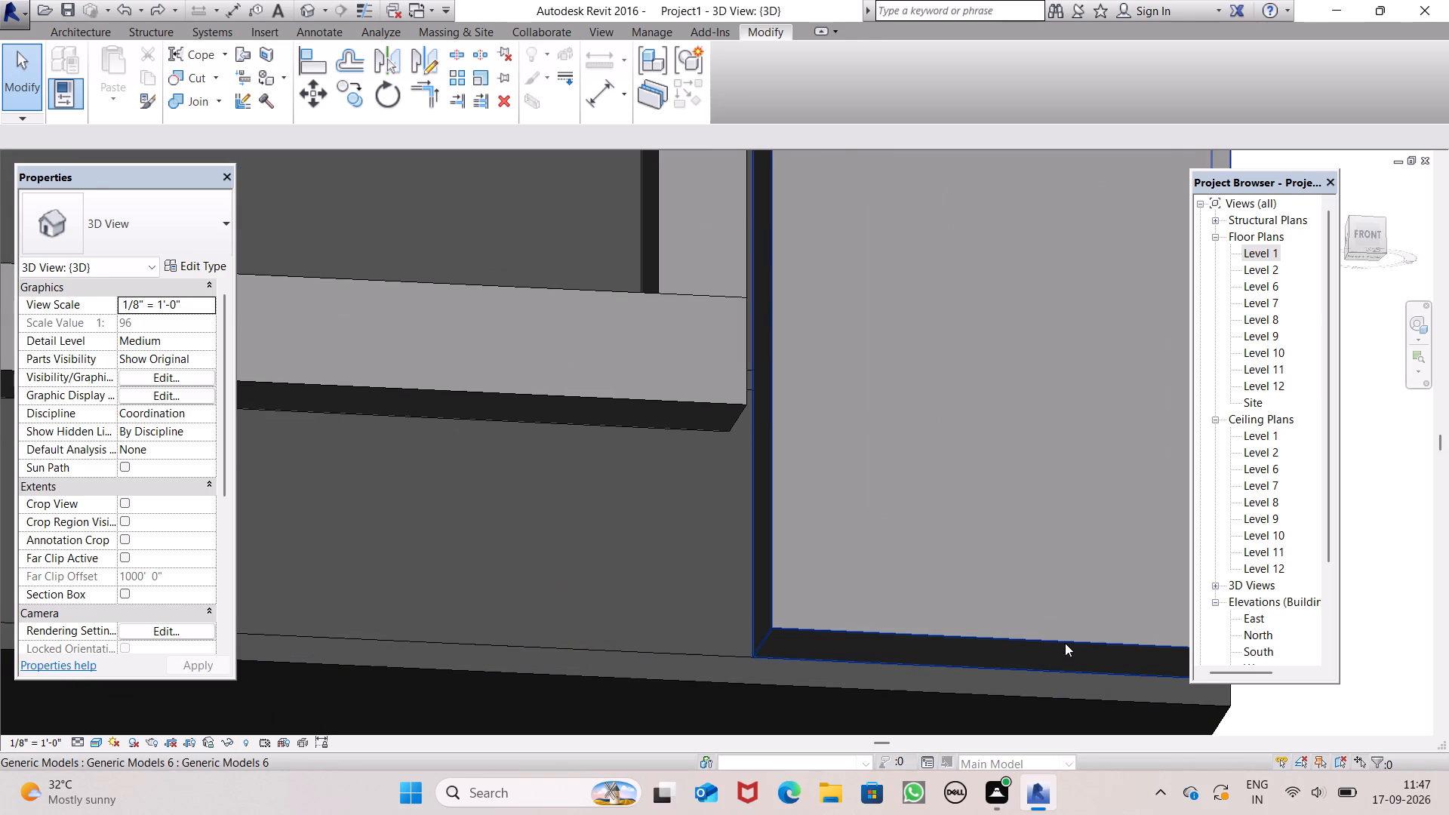
left_click(1065, 642)
left_click_drag(995, 655, 990, 665)
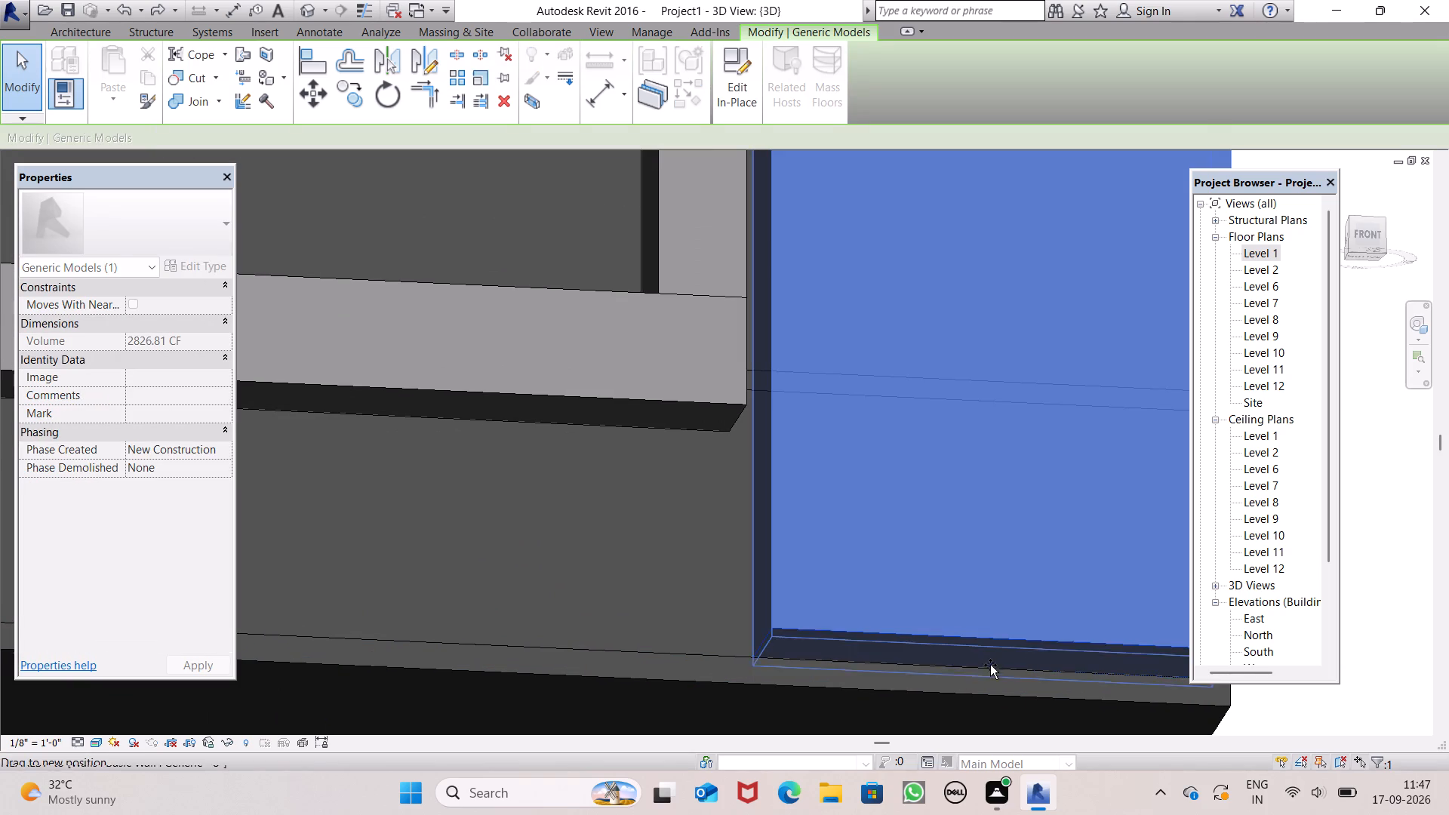
left_click_drag(990, 665, 986, 680)
scroll(966, 617, "down", 13)
left_click(1128, 687)
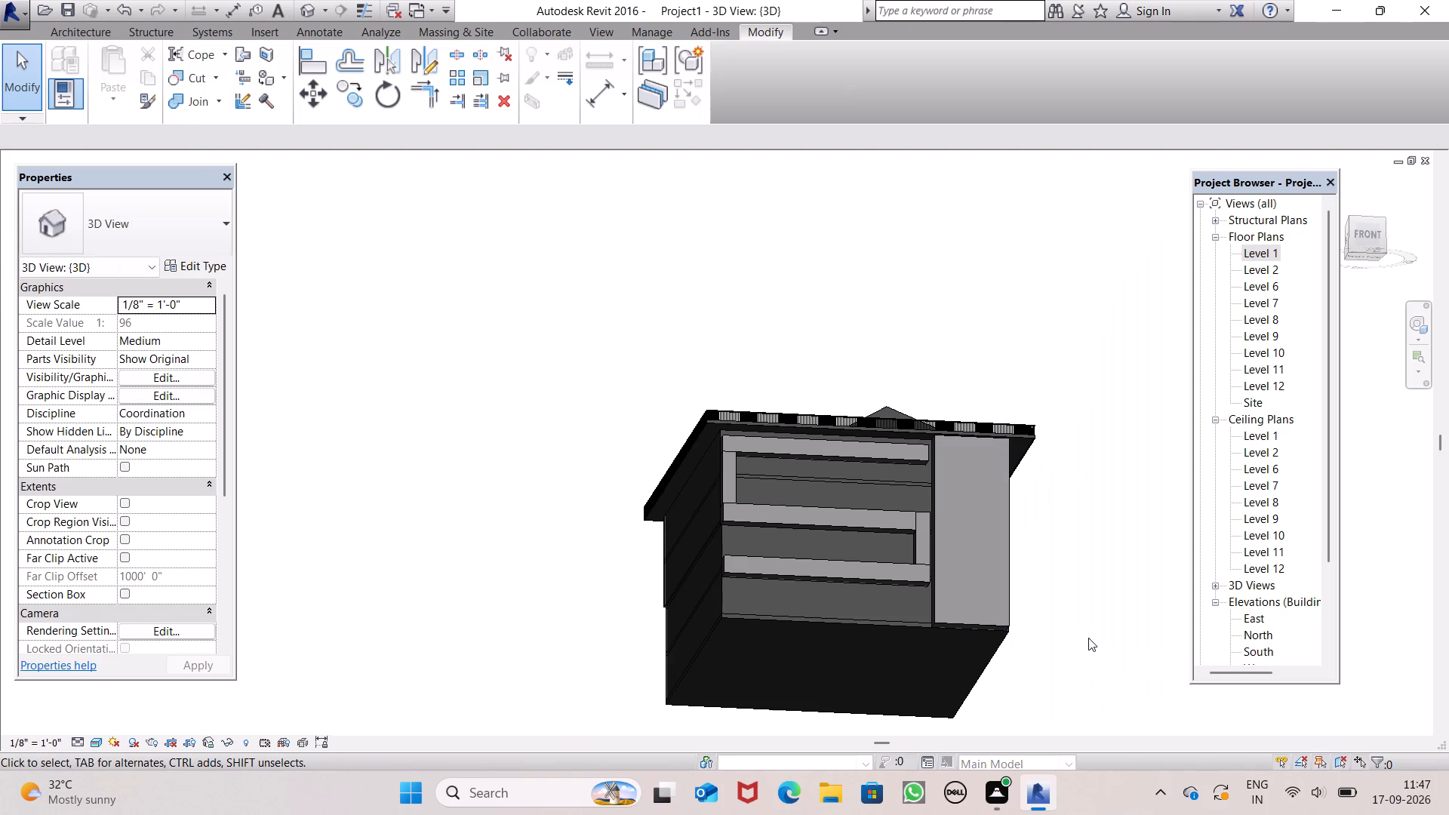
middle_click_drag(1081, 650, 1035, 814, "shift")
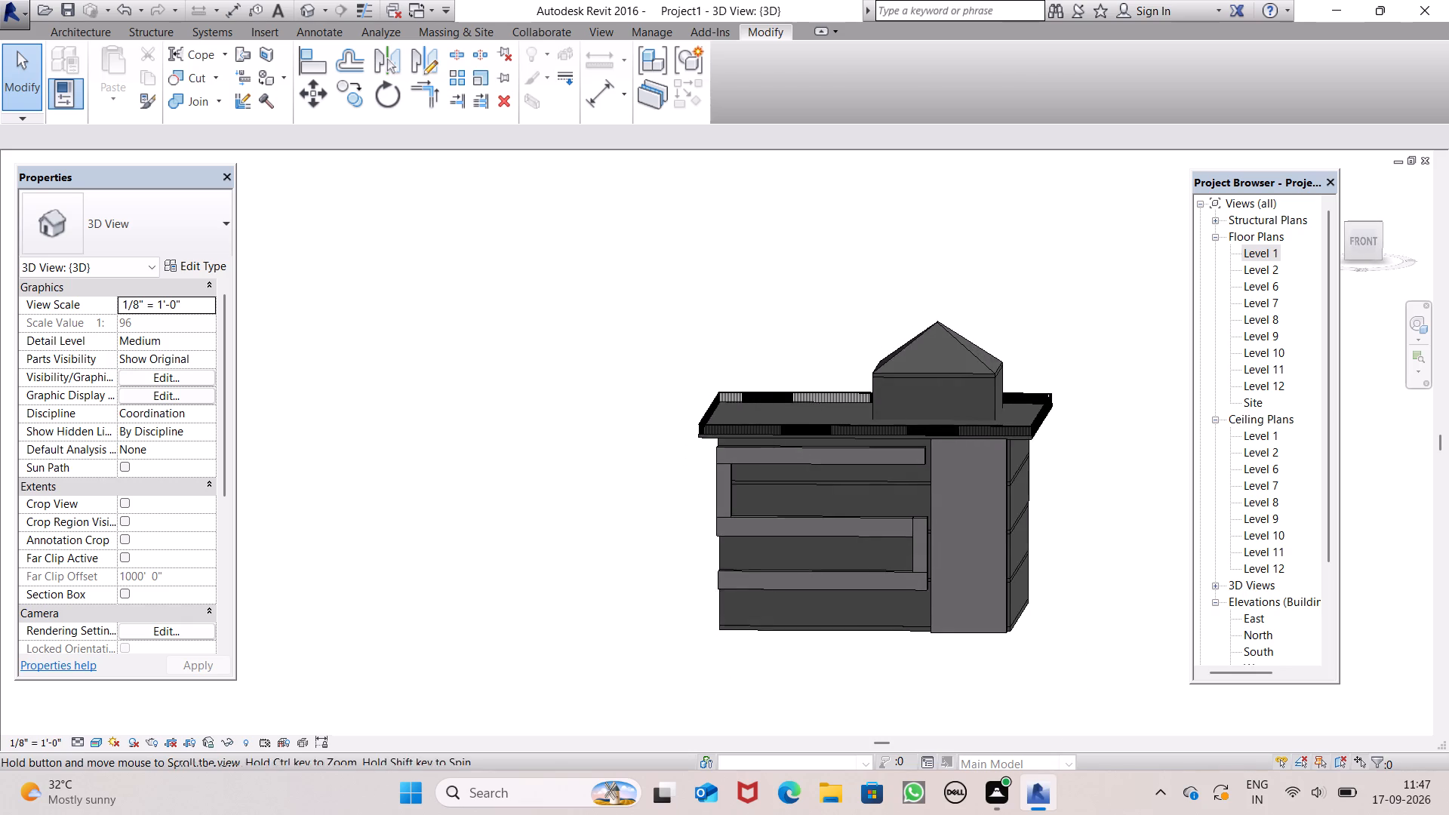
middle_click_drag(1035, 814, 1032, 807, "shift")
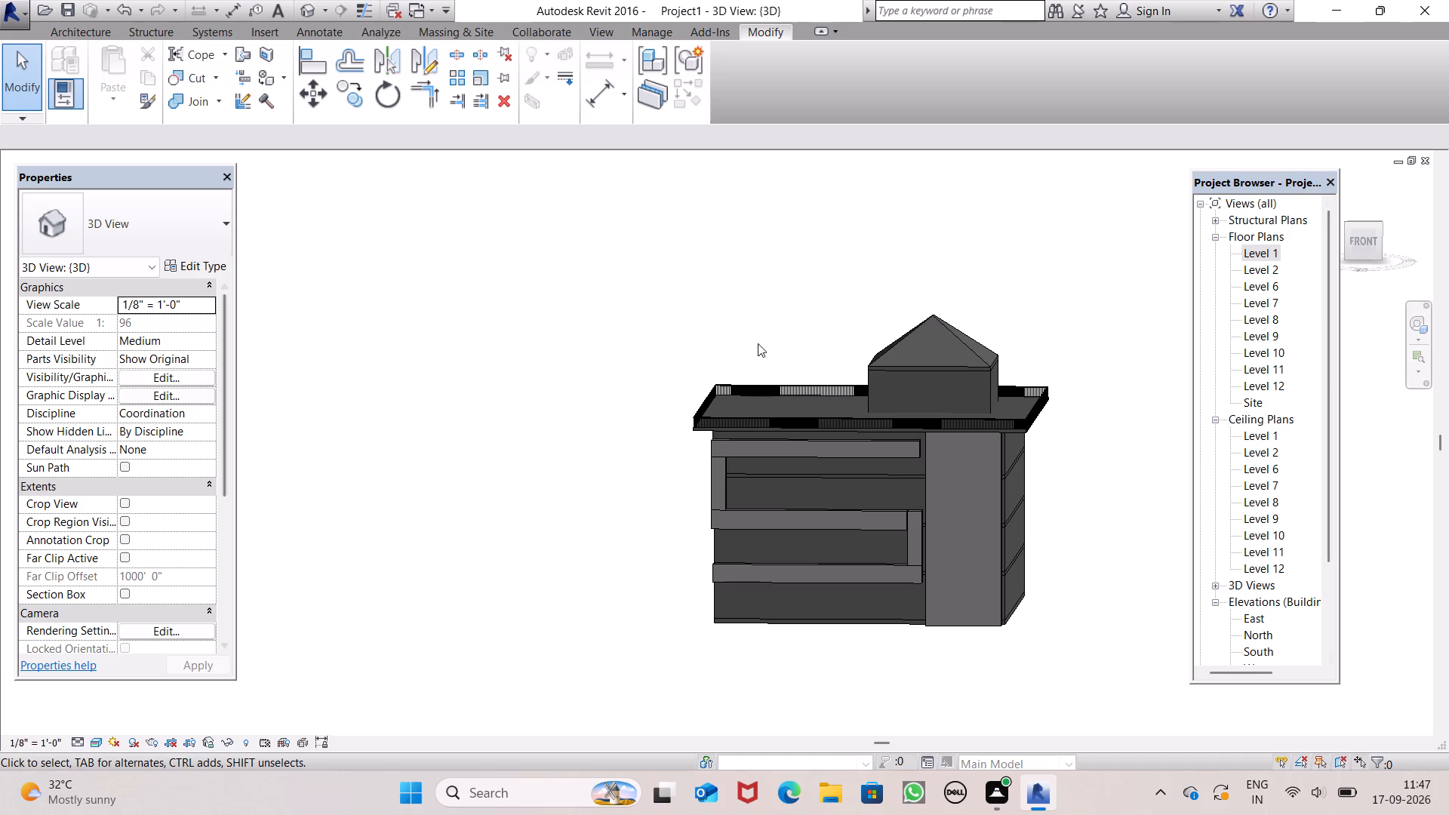
Examine the building's front wall, bands, tall front block and roof from several angles.
scroll(947, 505, "down", 1)
scroll(946, 504, "up", 1)
scroll(946, 503, "down", 1)
scroll(946, 502, "up", 2)
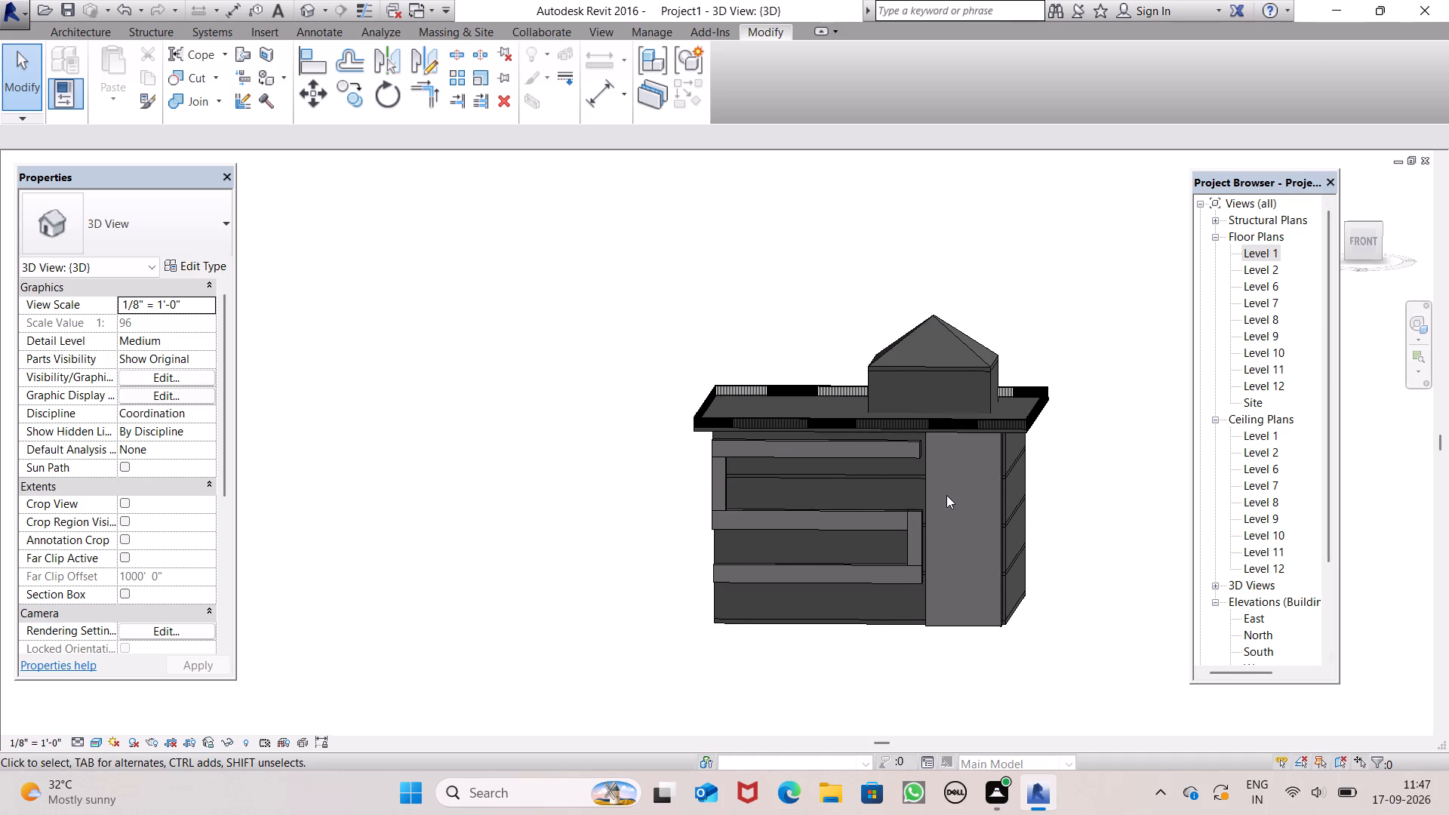
scroll(912, 457, "up", 4)
scroll(914, 457, "down", 1)
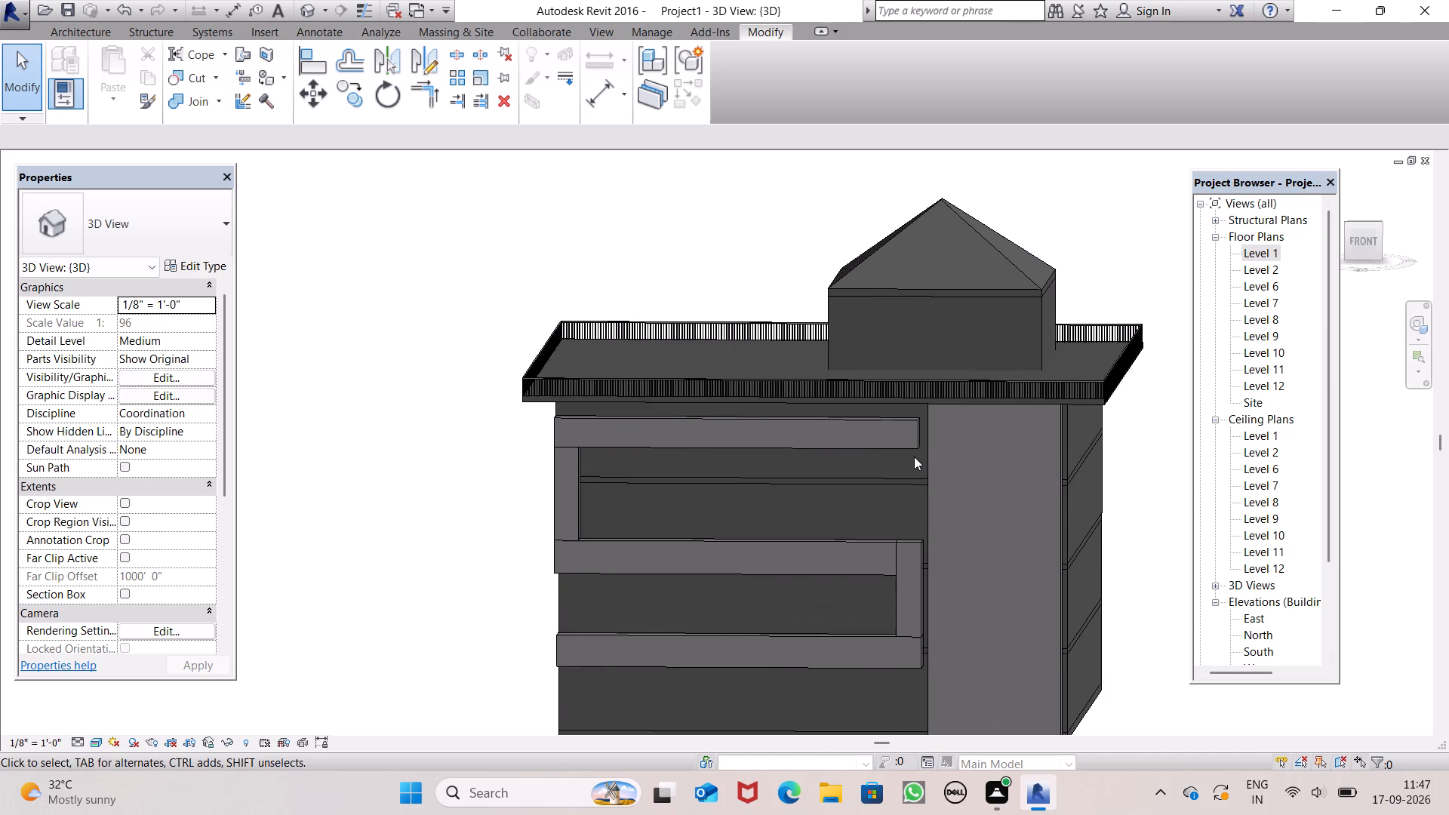
scroll(914, 457, "up", 3)
scroll(921, 472, "down", 8)
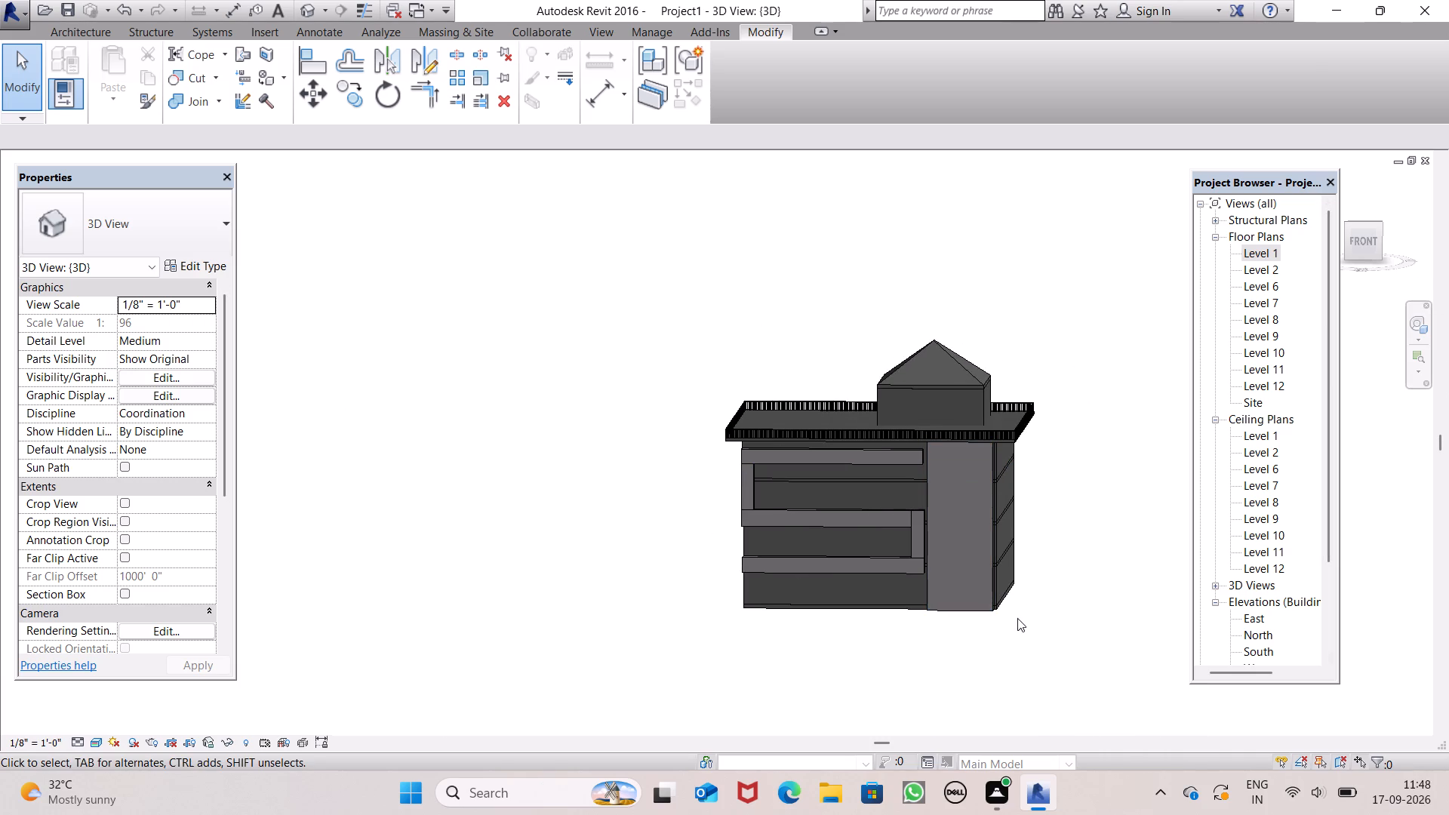
middle_click_drag(1015, 612, 993, 557)
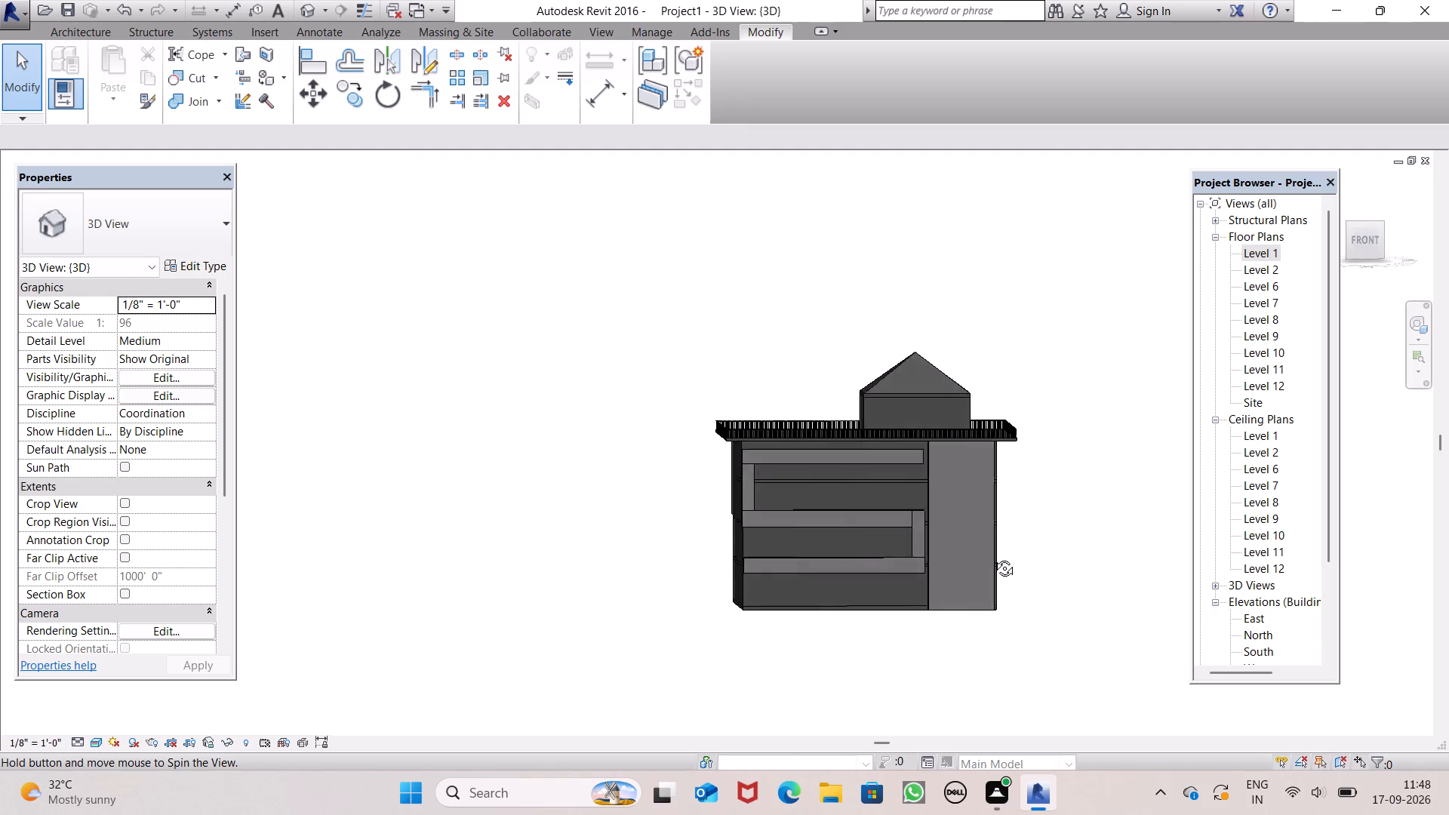
middle_click_drag(993, 557, 1048, 654)
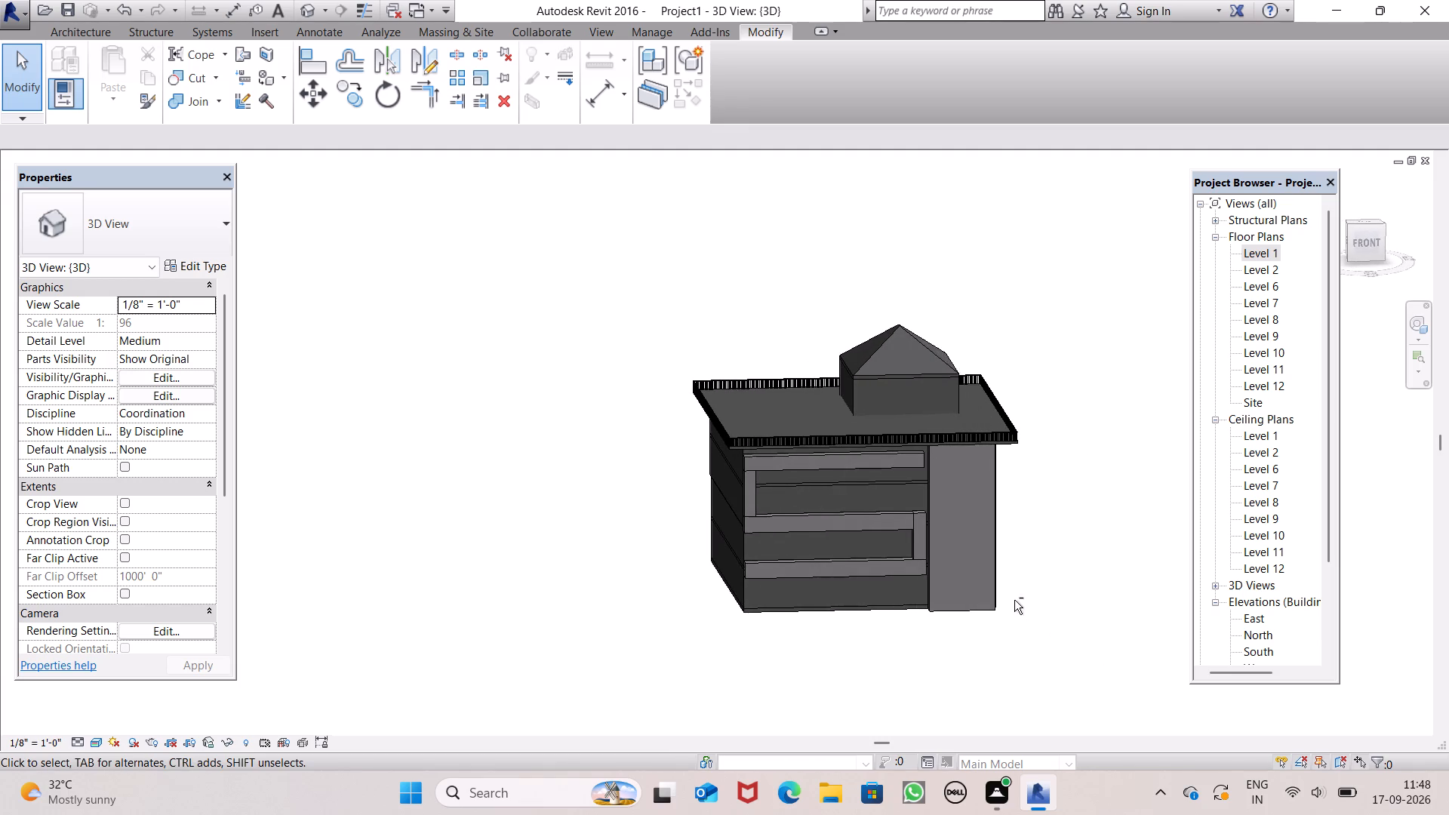
scroll(1014, 549, "up", 6)
scroll(1012, 537, "down", 3)
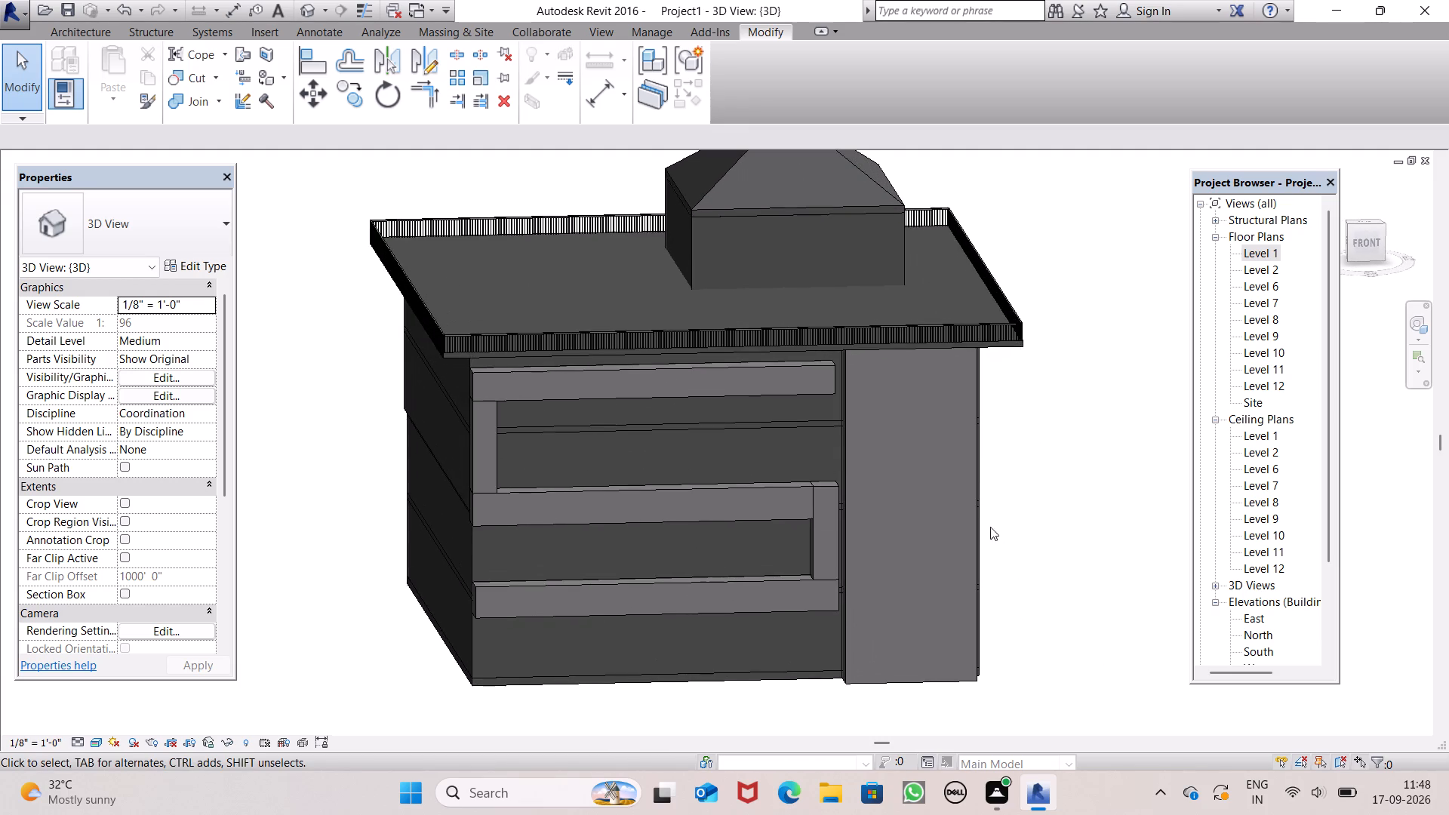
Place a Single-Flush 36" x 84" door in the ground-floor front wall, about 21'-6" from the wall's left end.
left_click_drag(82, 23, 84, 30)
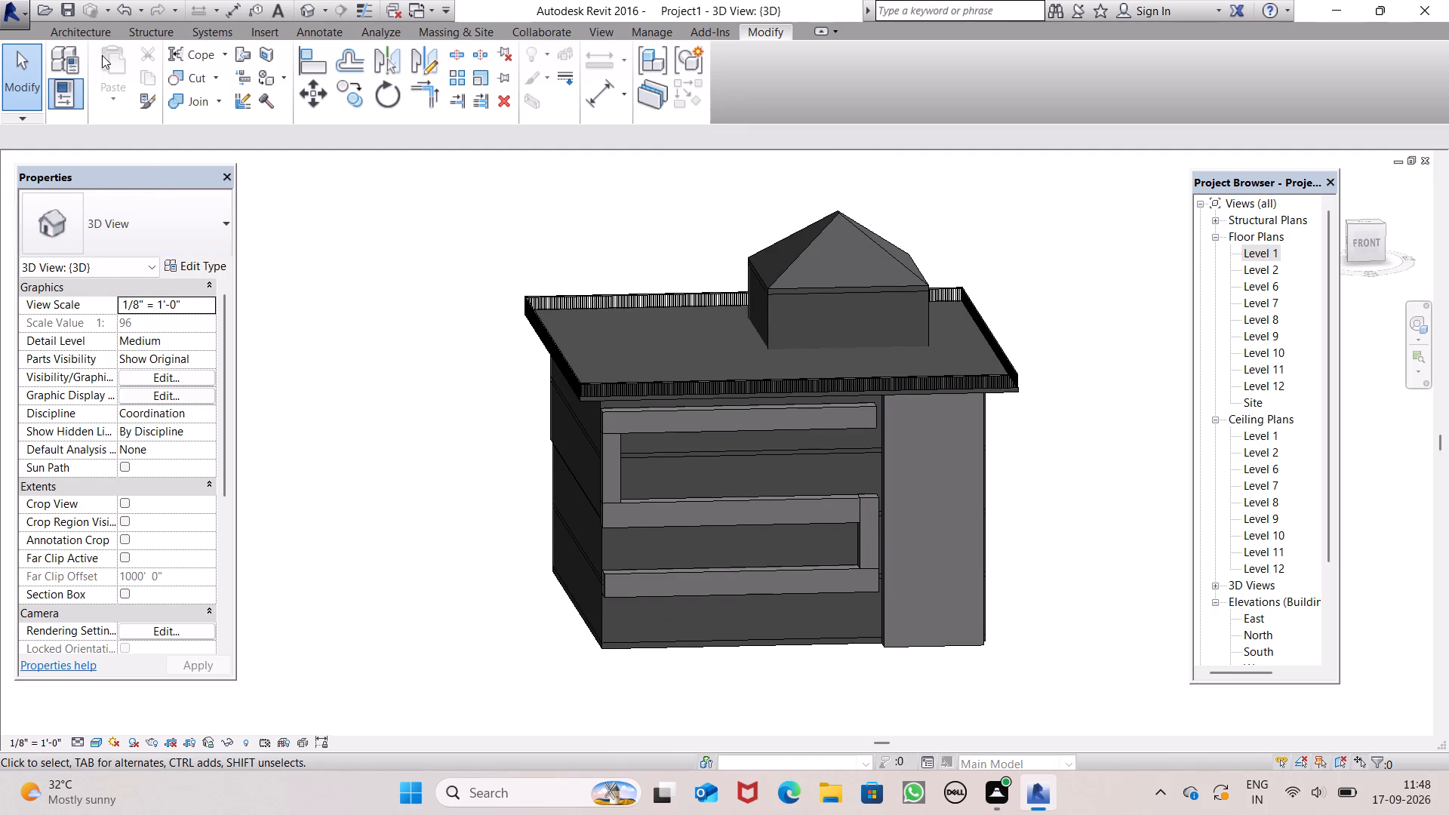
left_click(78, 35)
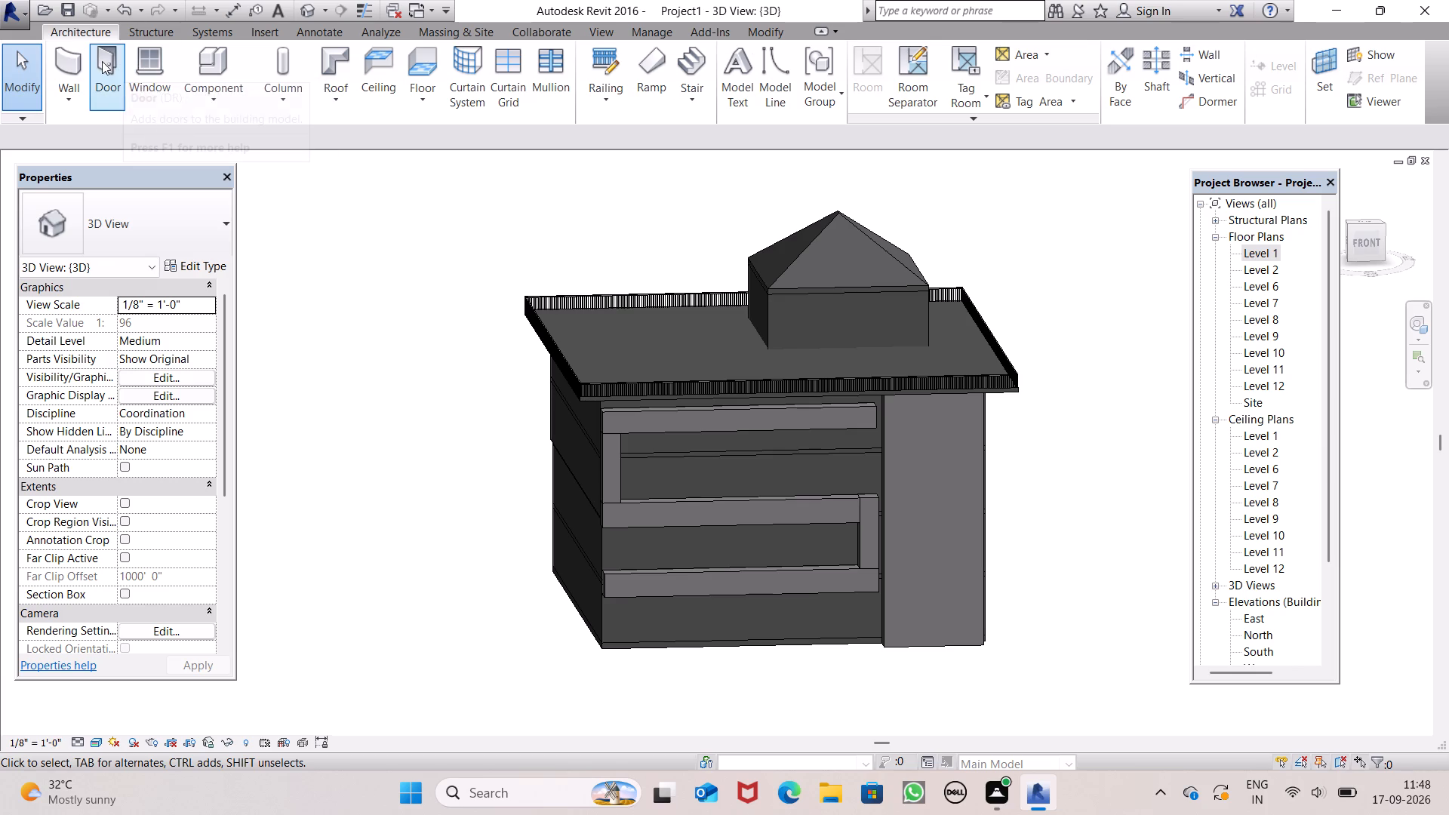
left_click(101, 60)
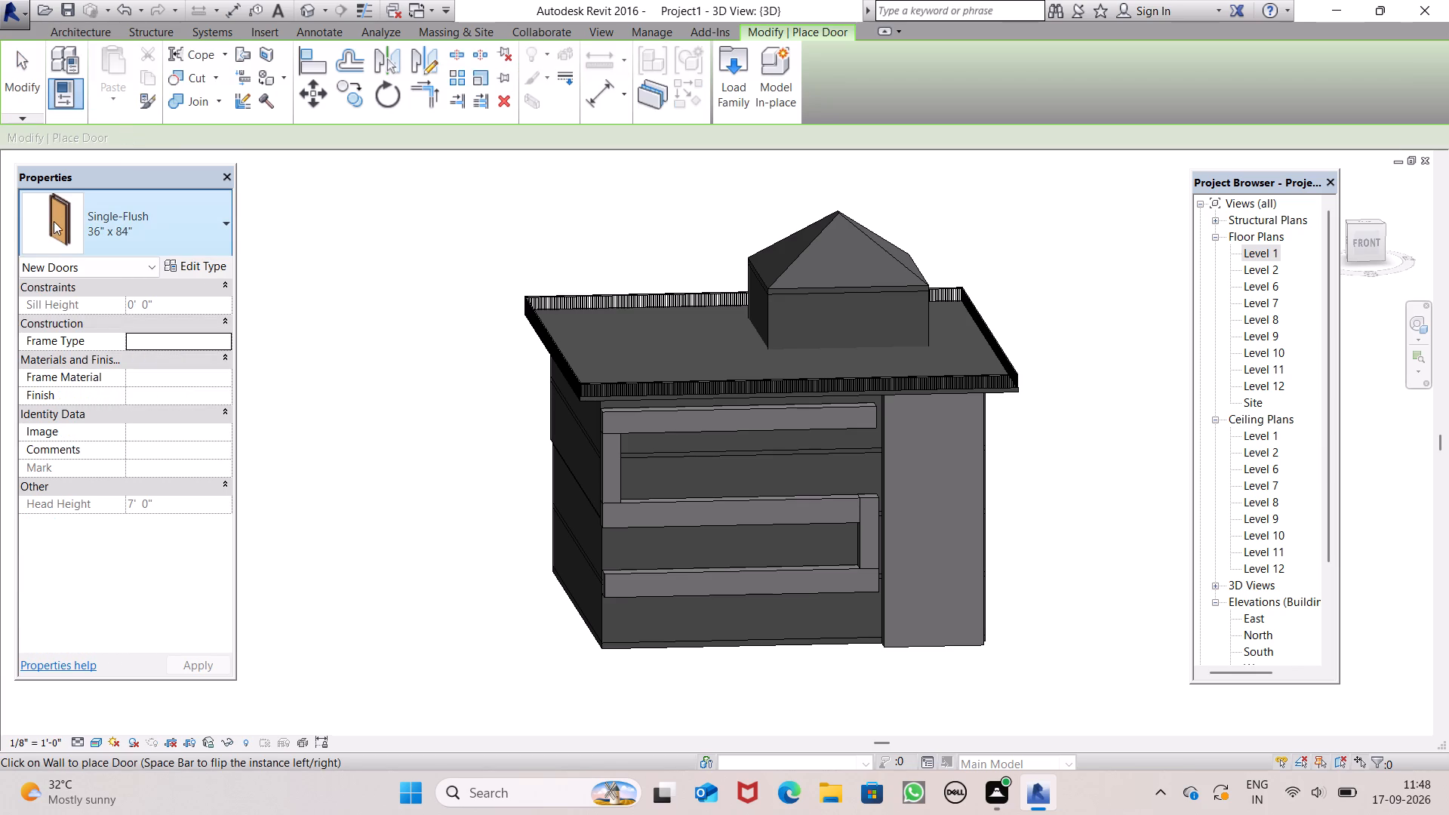
left_click(66, 210)
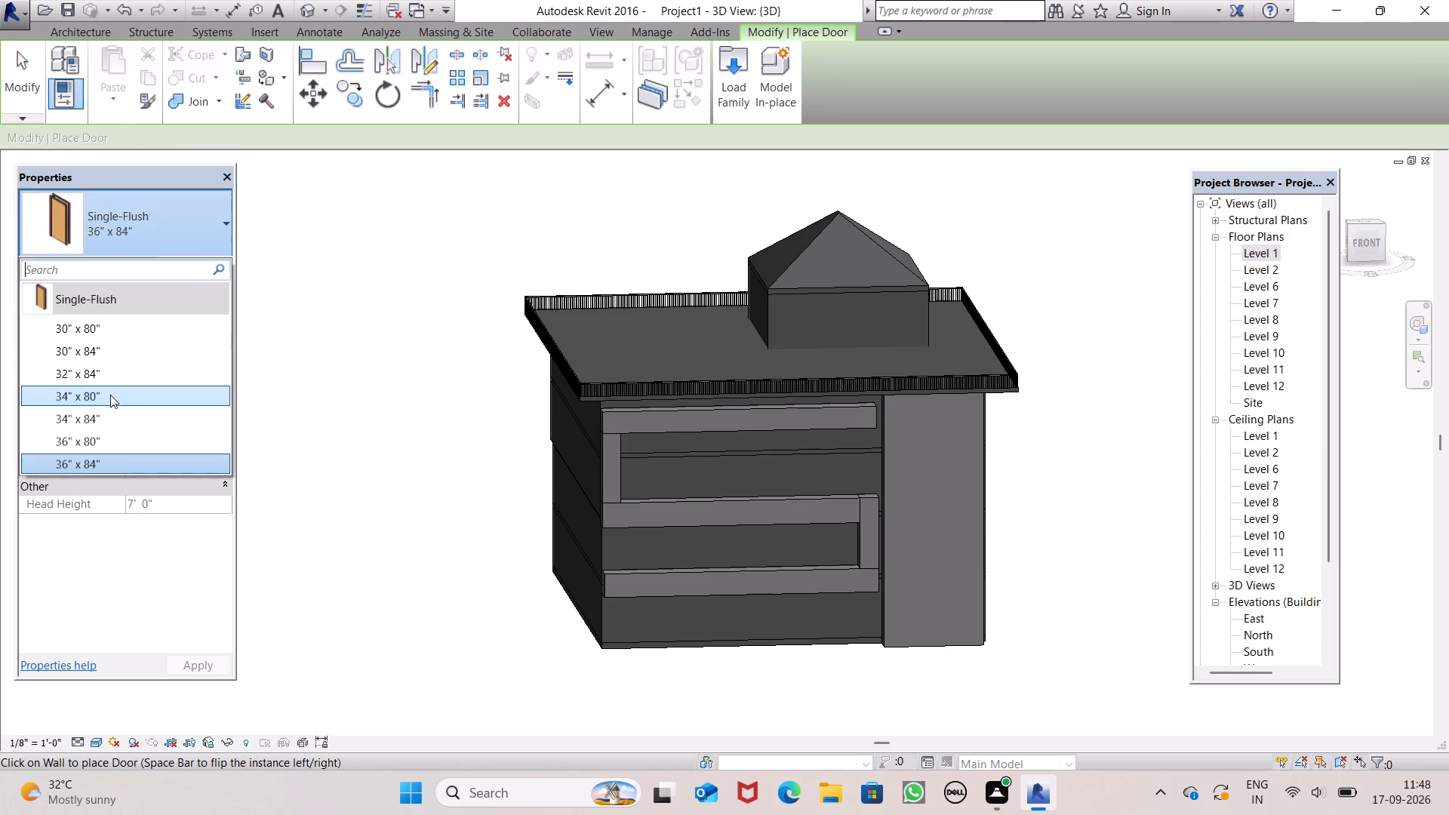
left_click(106, 463)
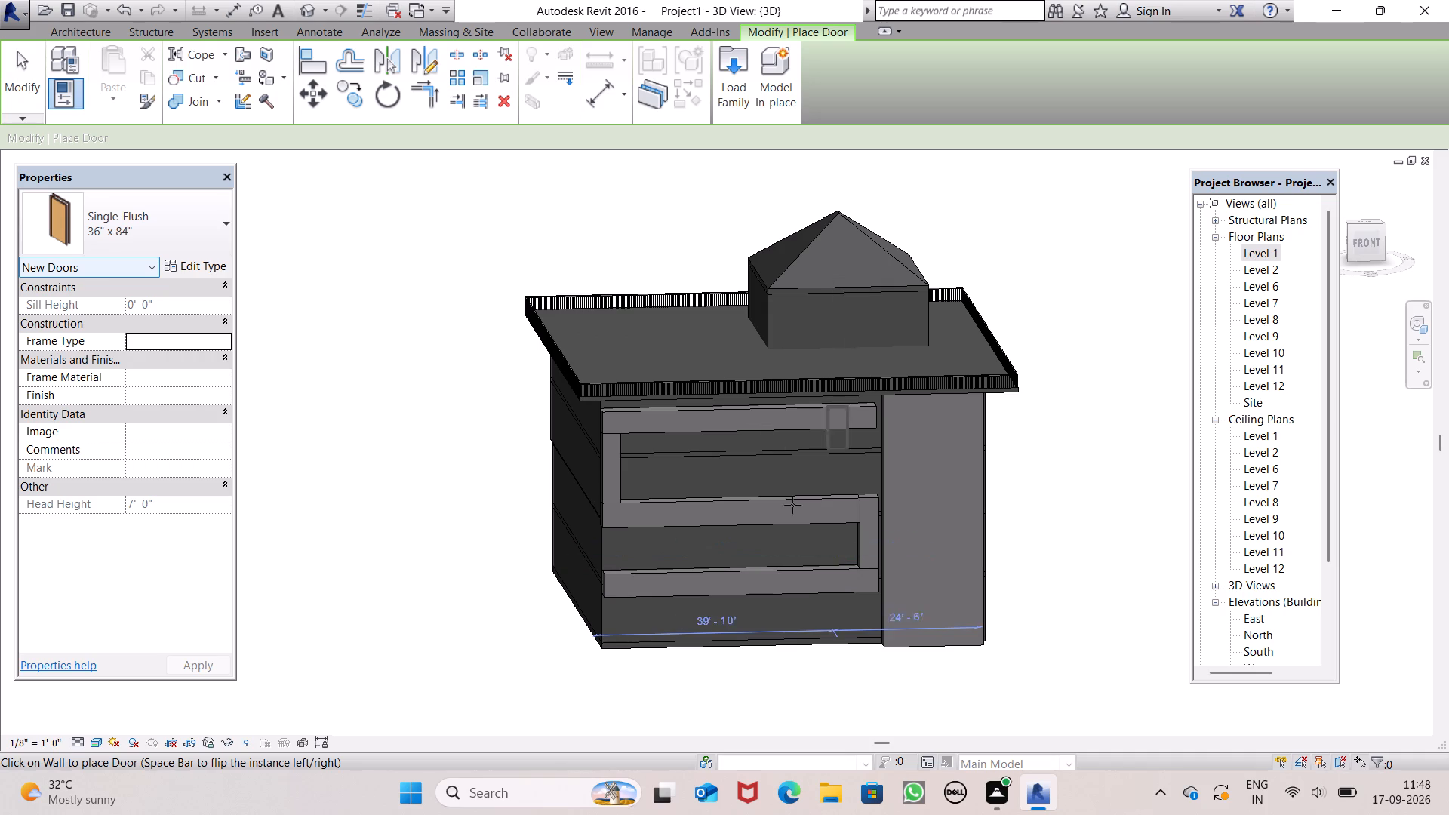
scroll(799, 614, "up", 6)
middle_click_drag(722, 626, 654, 636)
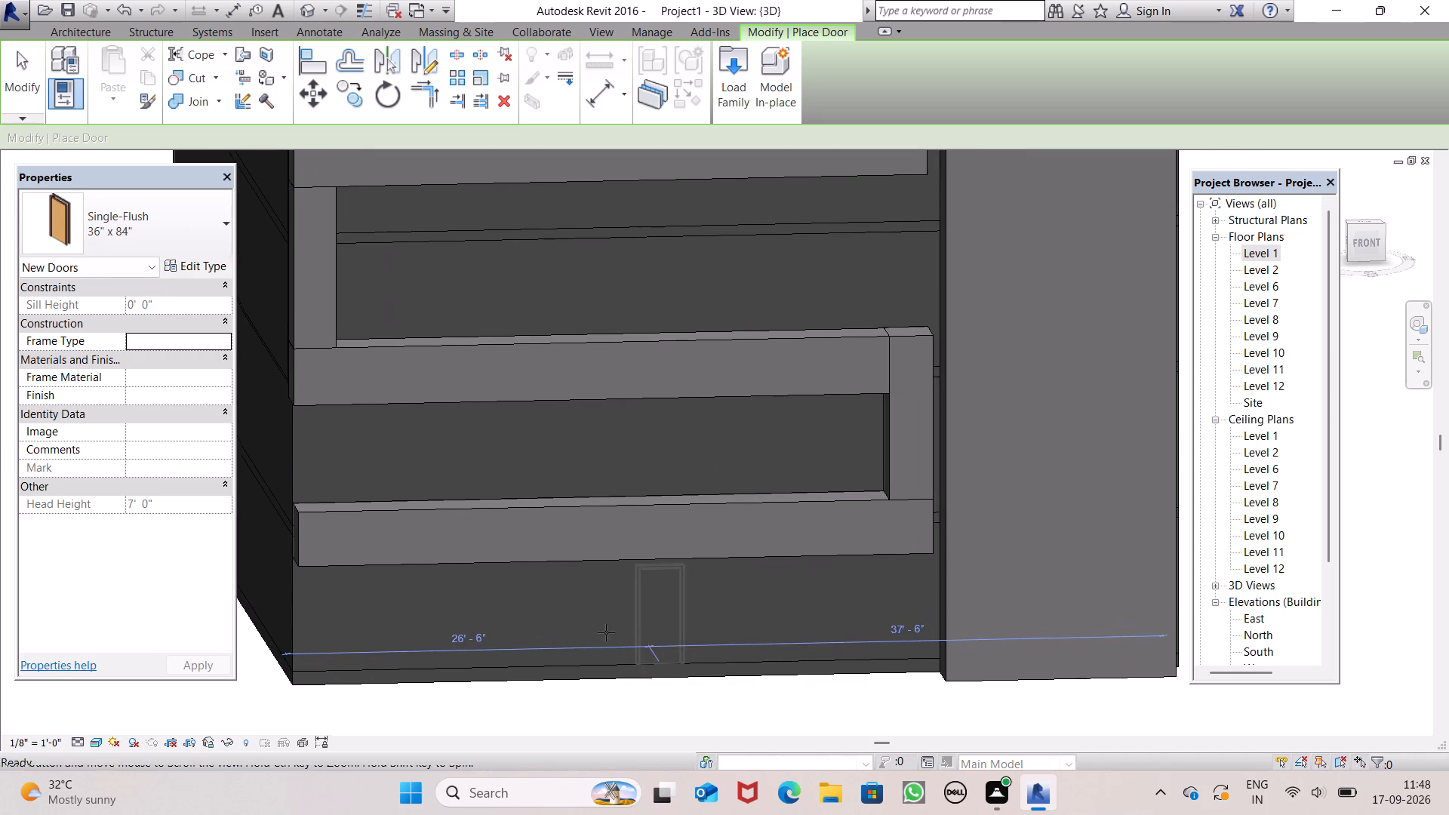
scroll(591, 633, "up", 6)
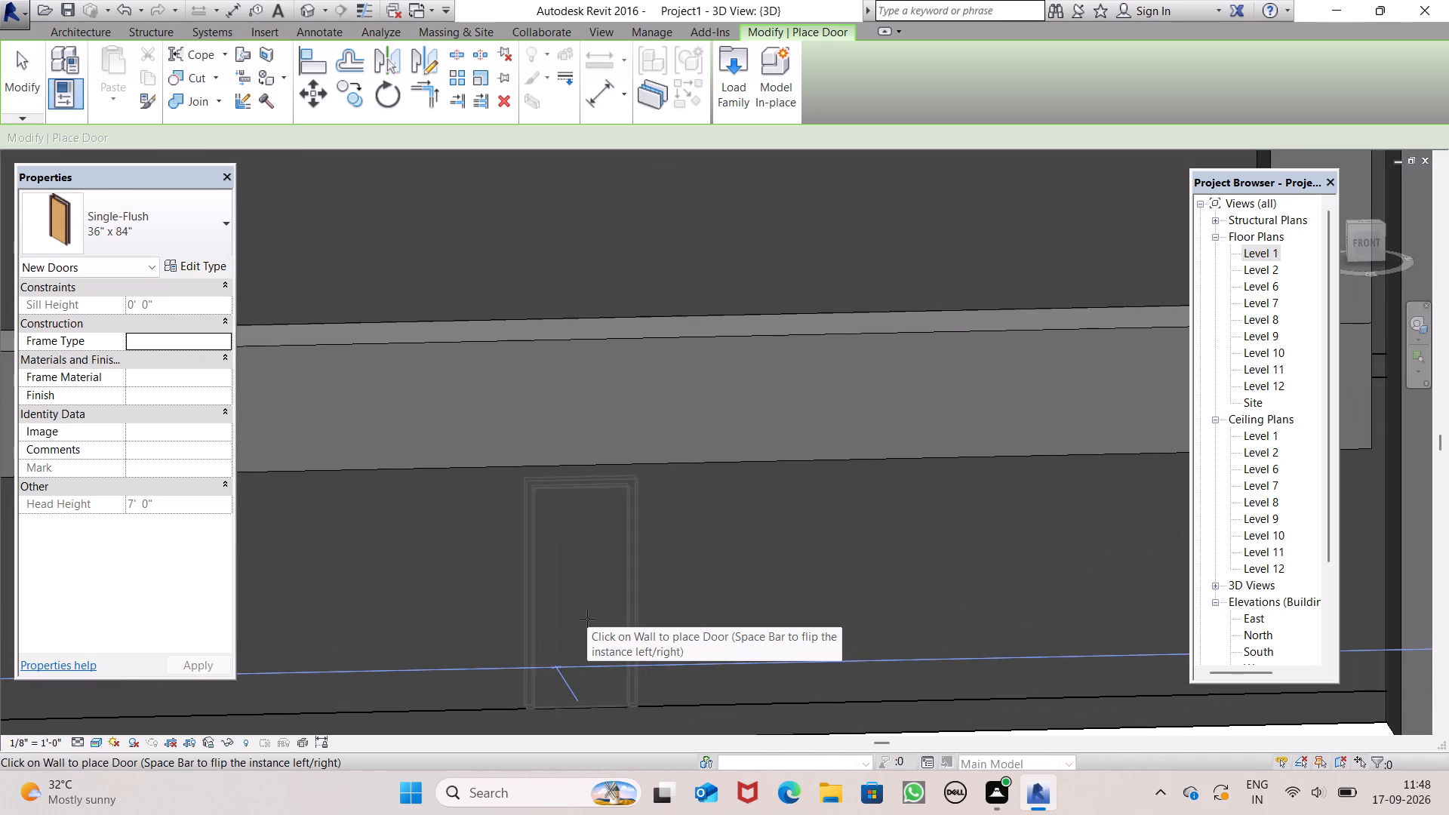
left_click(587, 619)
scroll(789, 605, "down", 6)
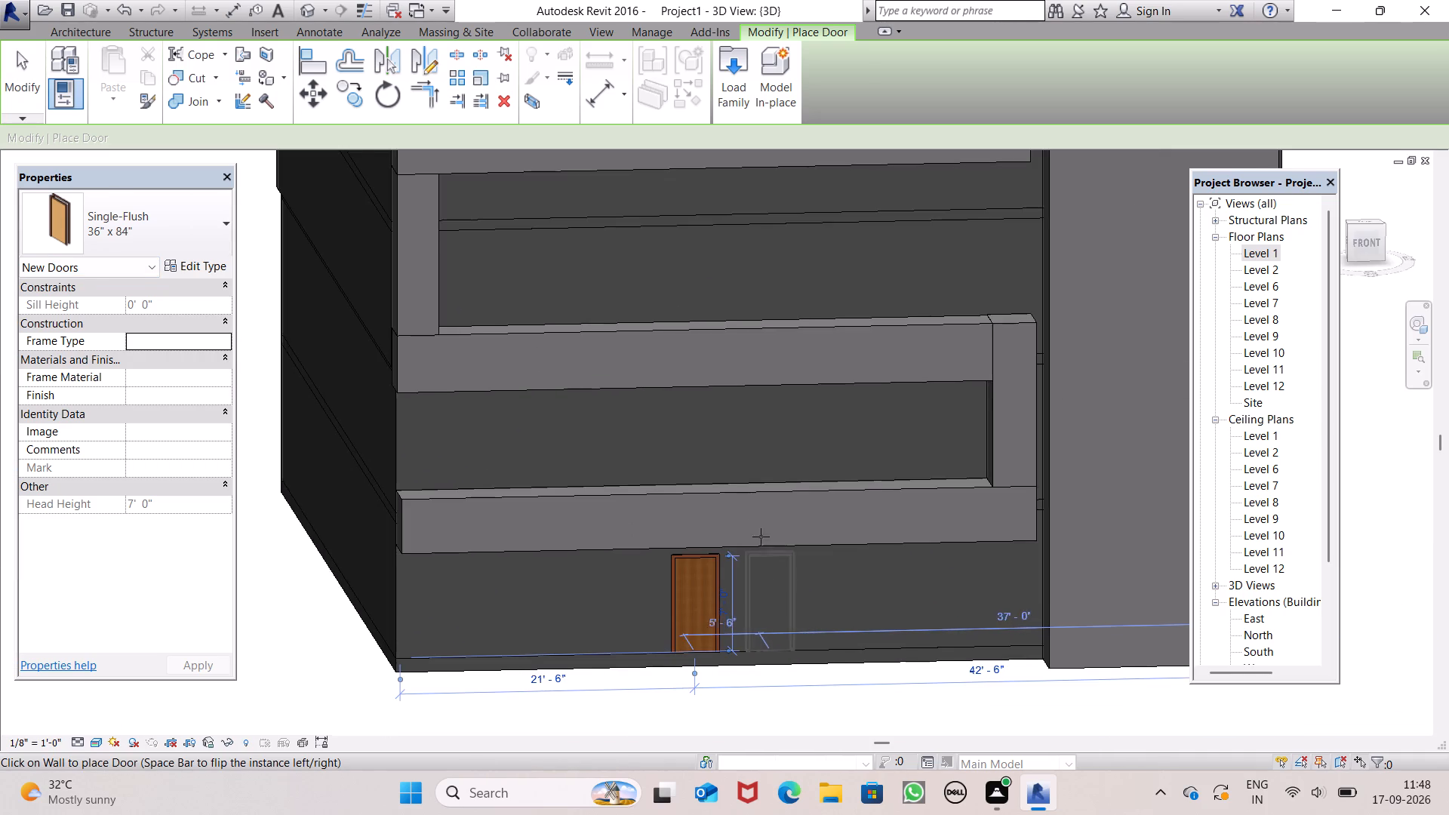
Place another 36" x 84" door in the Level 8 front wall behind the middle band, about 22'-6" from its left end.
scroll(711, 474, "down", 1)
scroll(695, 426, "up", 4)
scroll(712, 358, "up", 1)
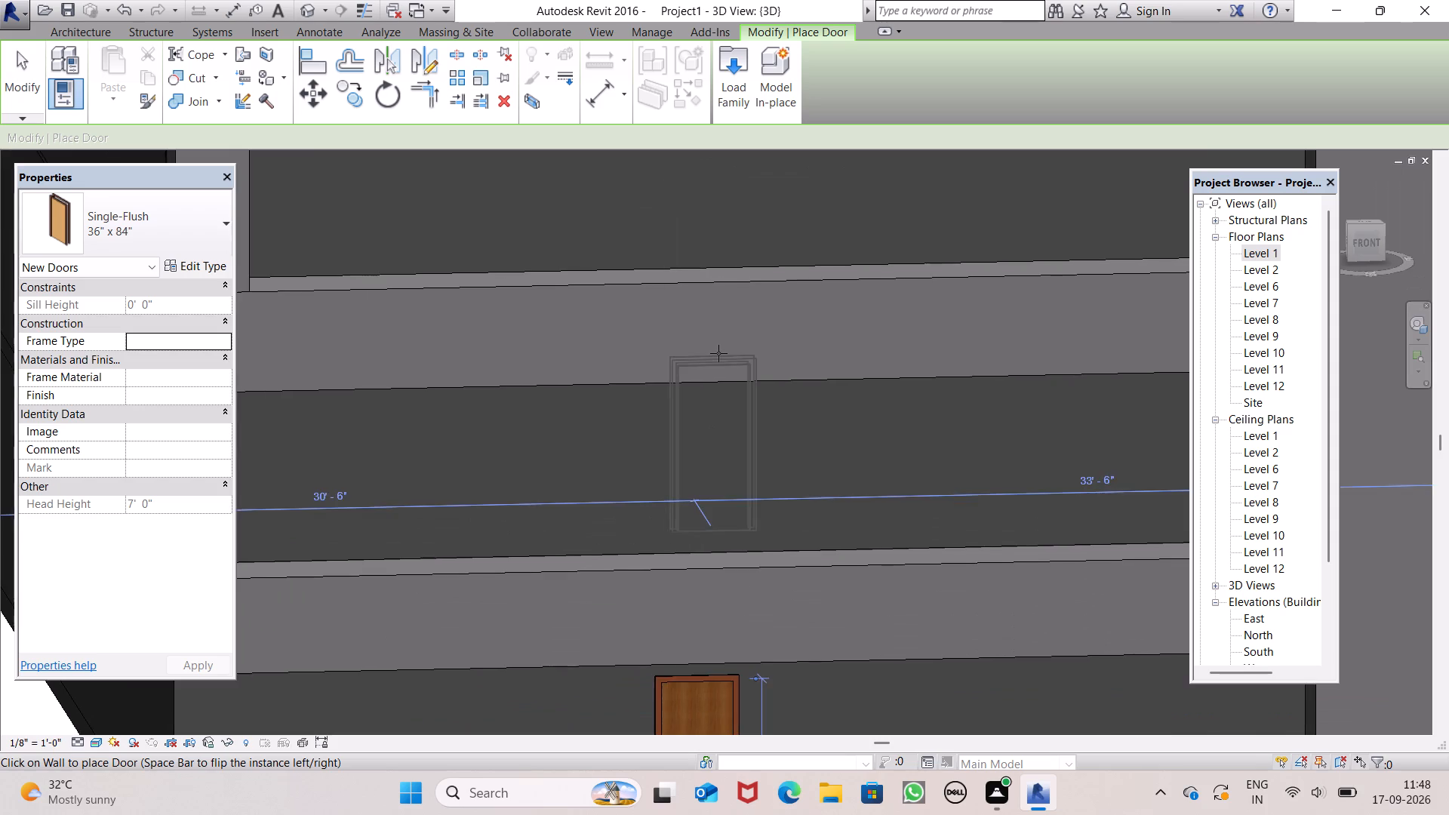
scroll(718, 353, "up", 4)
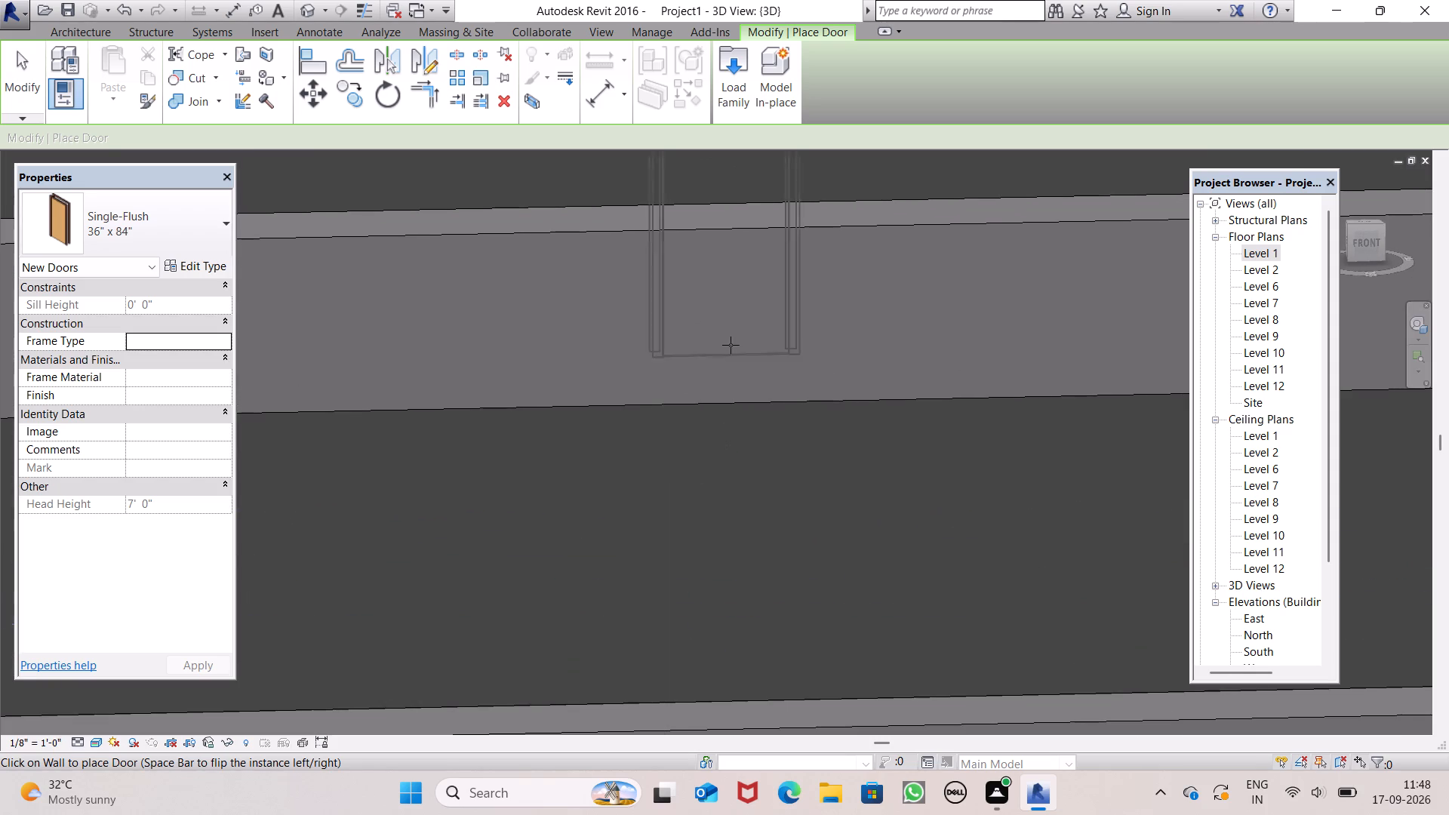
scroll(715, 365, "down", 14)
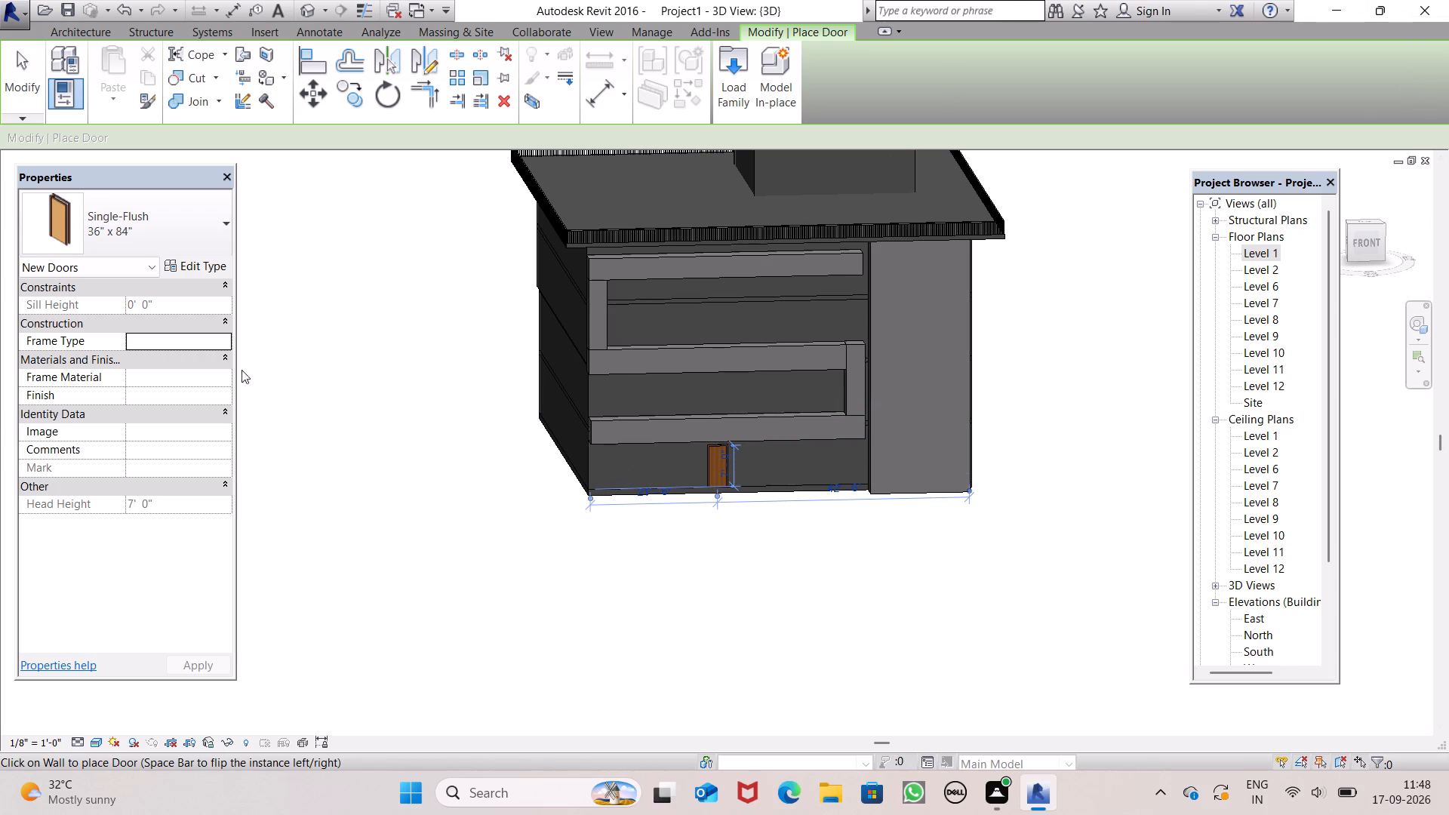
scroll(734, 312, "up", 1)
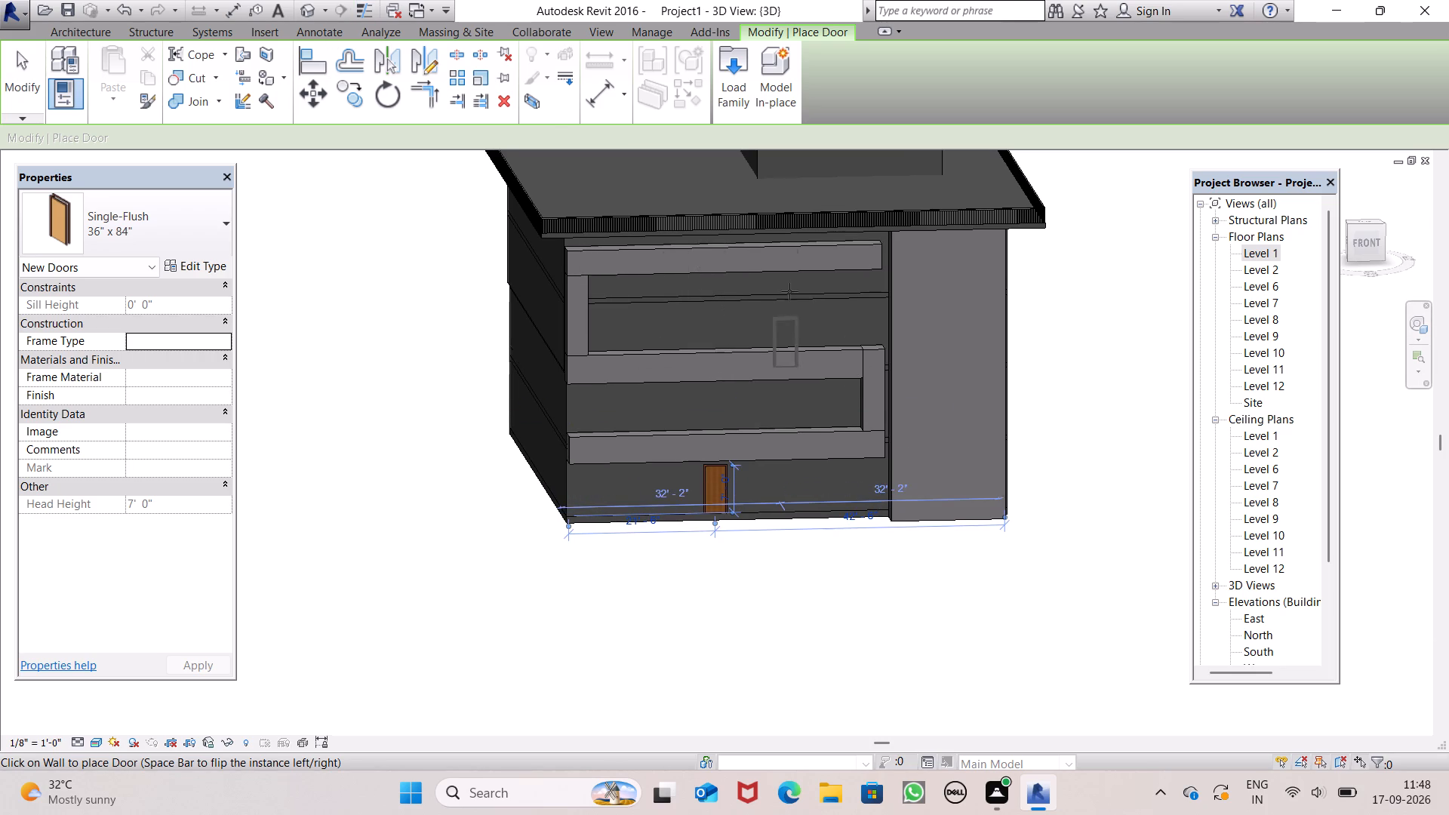
scroll(789, 283, "up", 7)
scroll(626, 358, "down", 1)
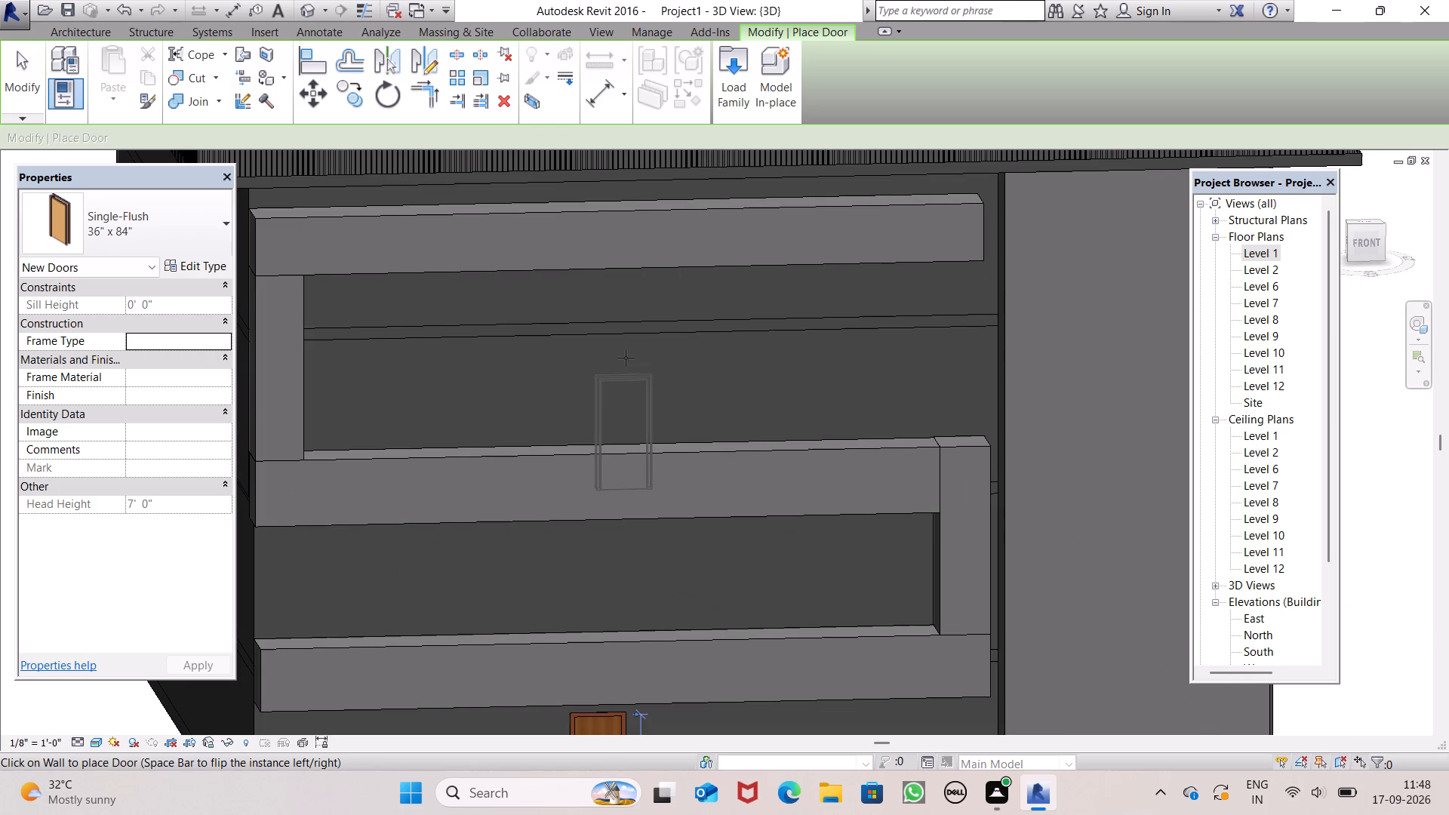
middle_click_drag(623, 358, 655, 497)
scroll(608, 427, "up", 6)
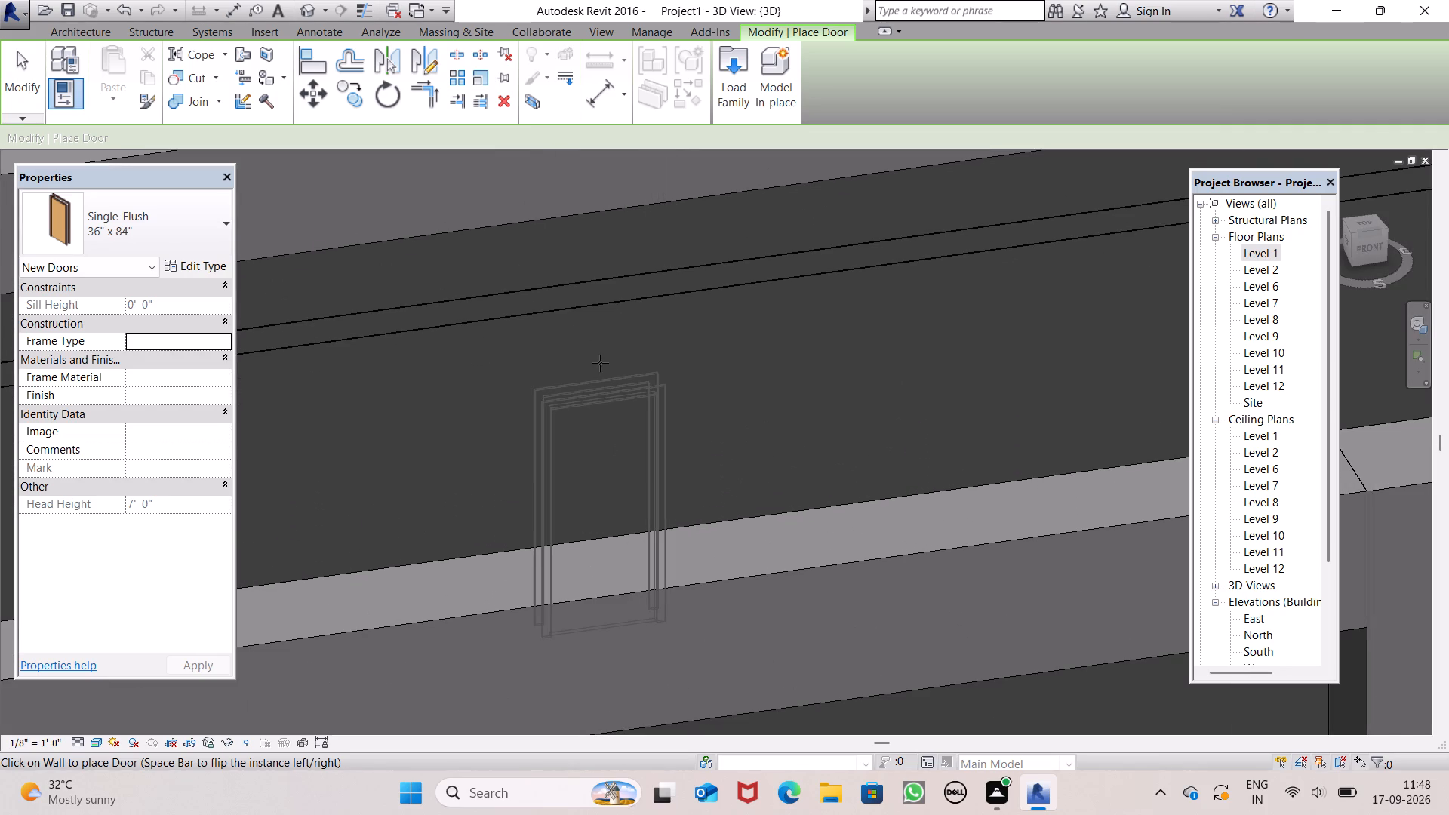
left_click(601, 363)
scroll(638, 361, "down", 2)
scroll(815, 377, "down", 5)
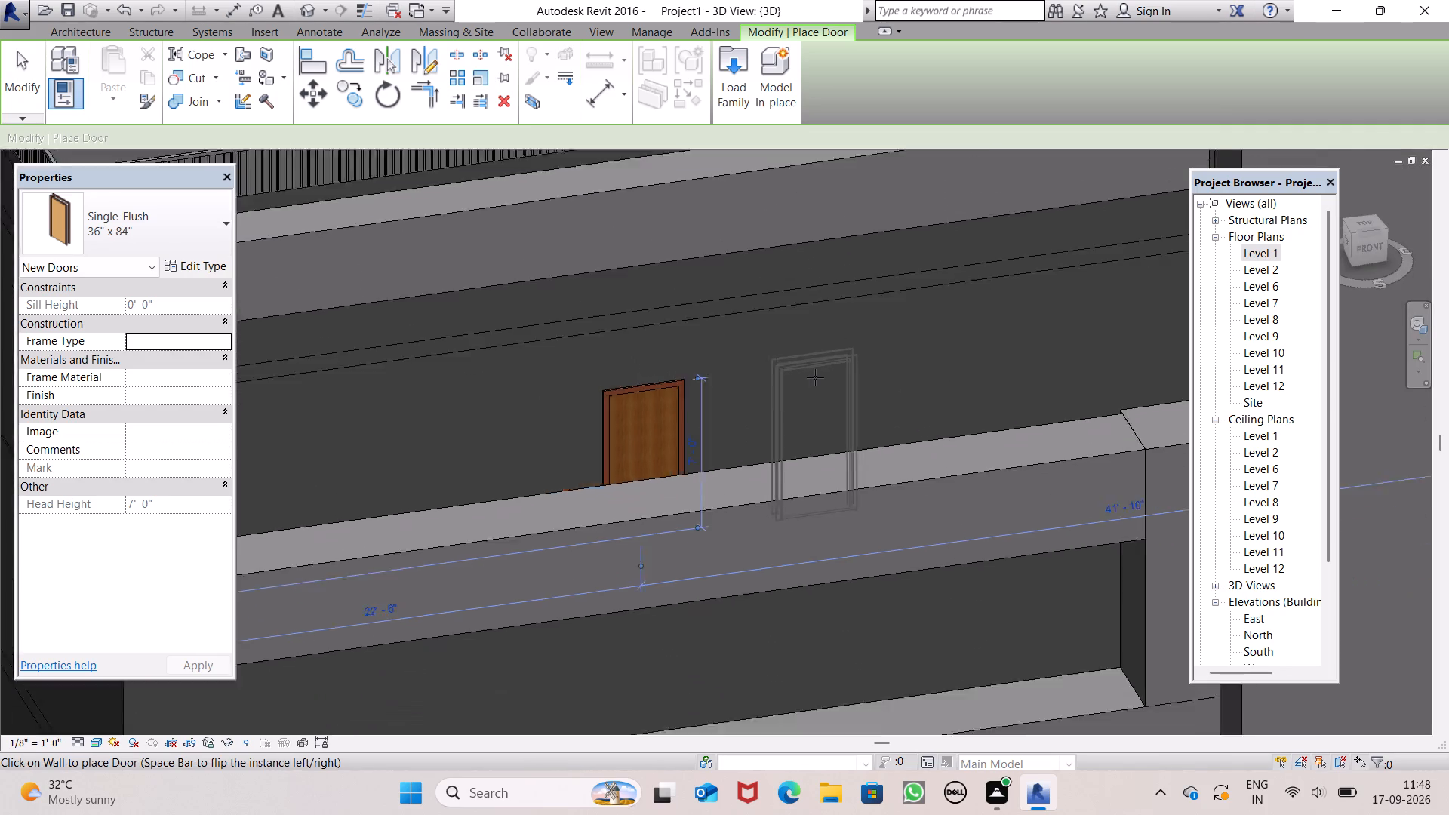
Place a 36" x 84" door in the front wall between the middle and lowest bands, roughly above the ground-floor door.
scroll(815, 377, "down", 5)
middle_click_drag(854, 419, 791, 270, "shift")
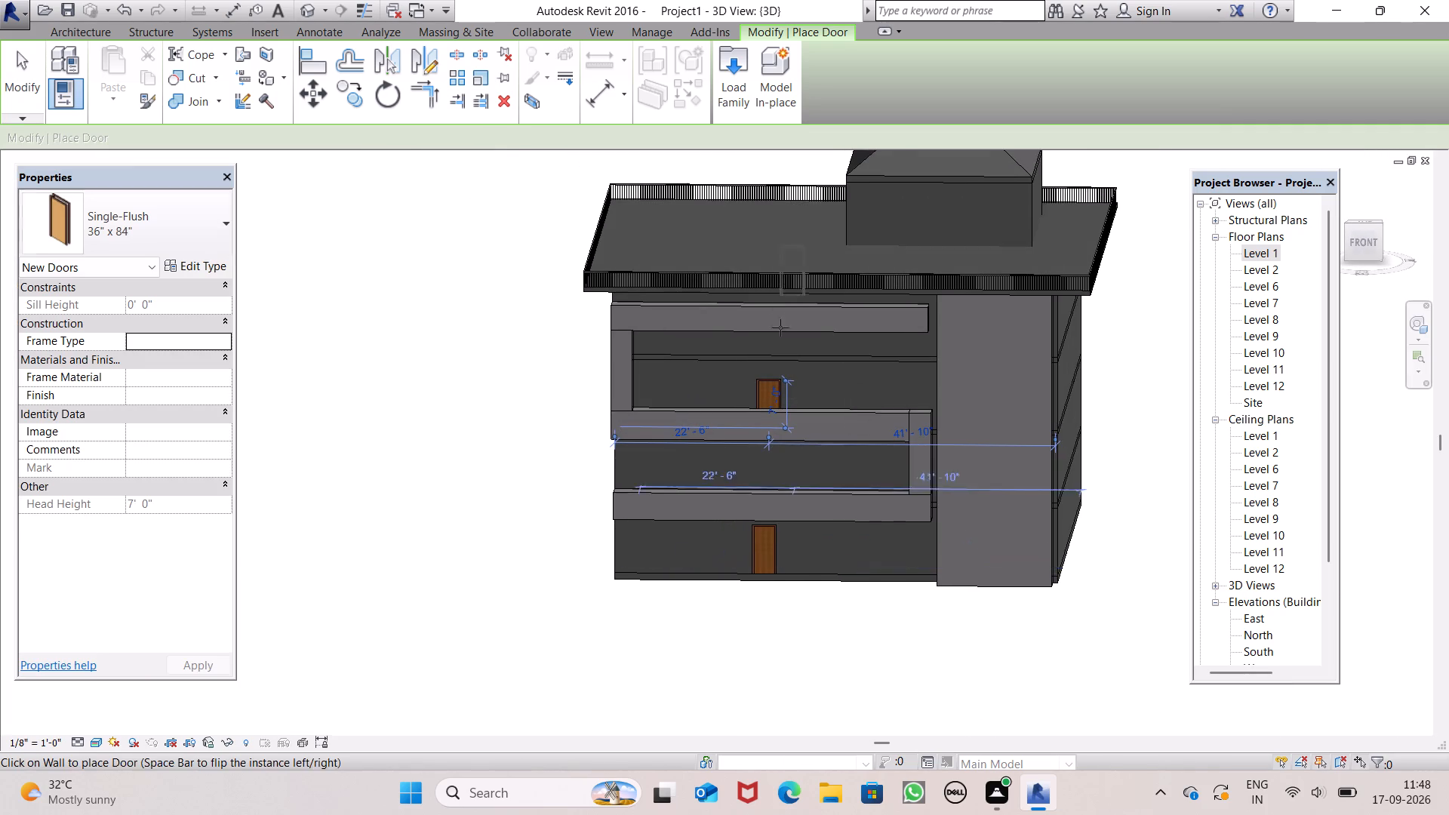
scroll(757, 497, "up", 5)
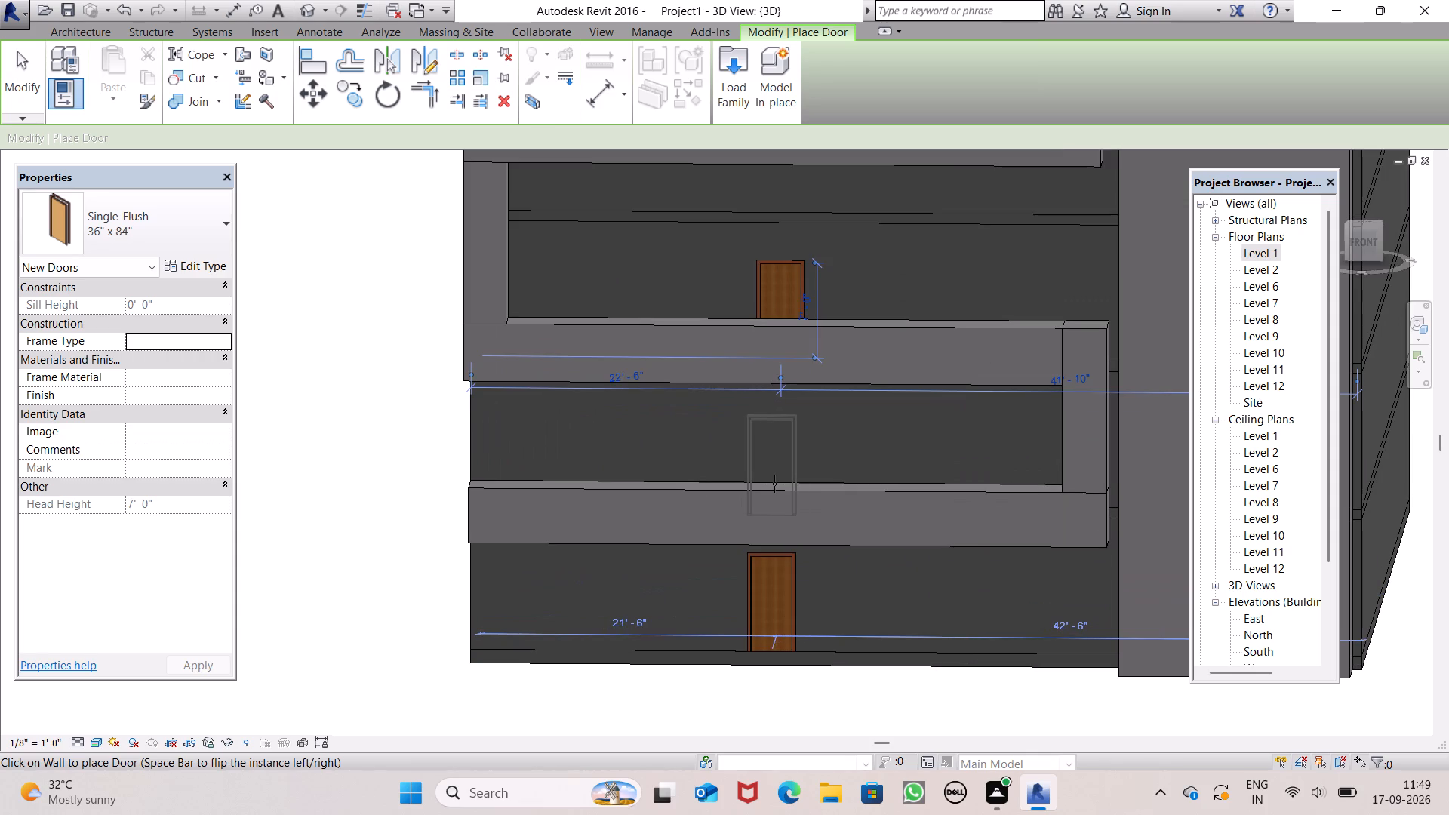
left_click(765, 482)
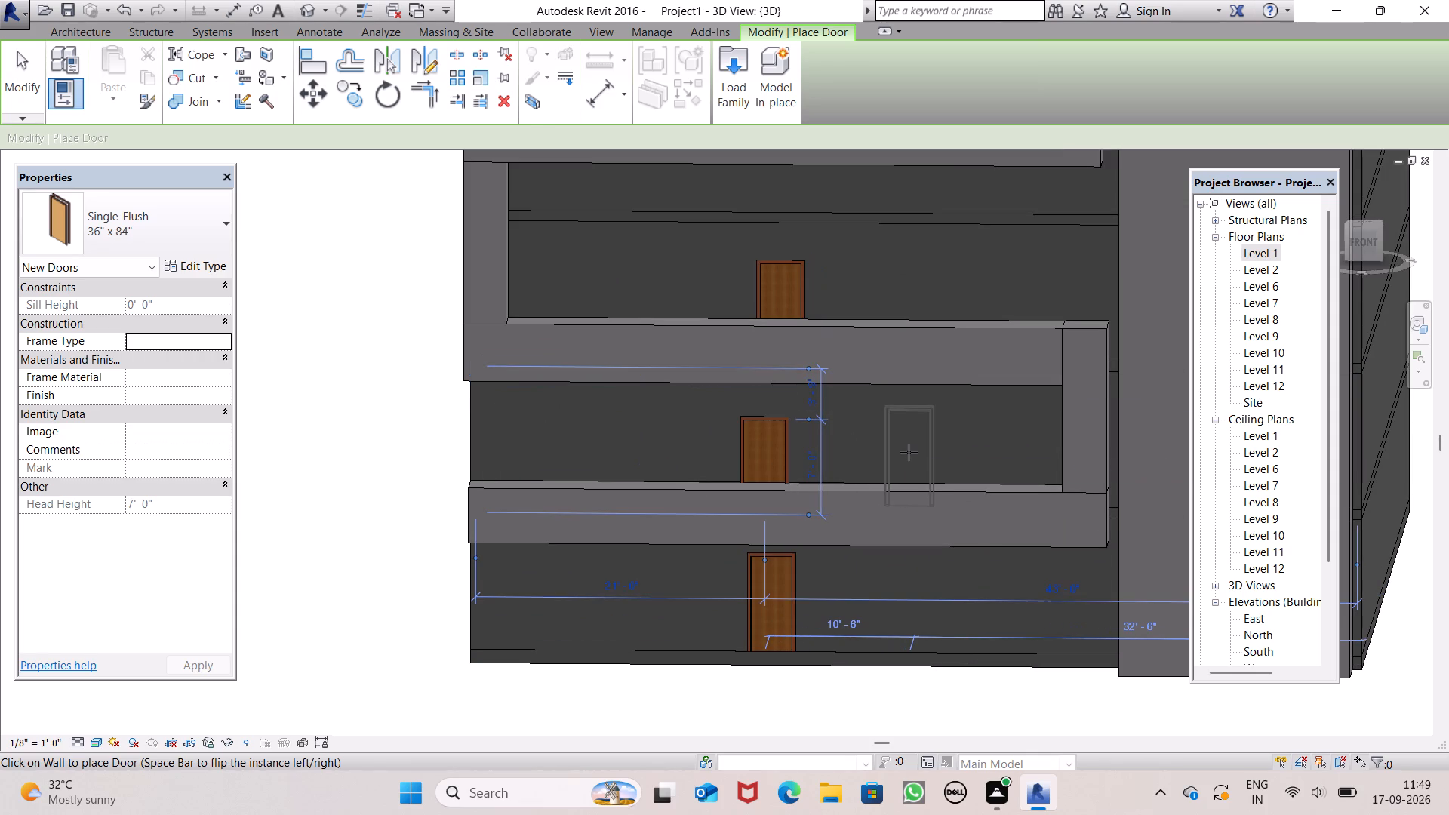
key("Escape")
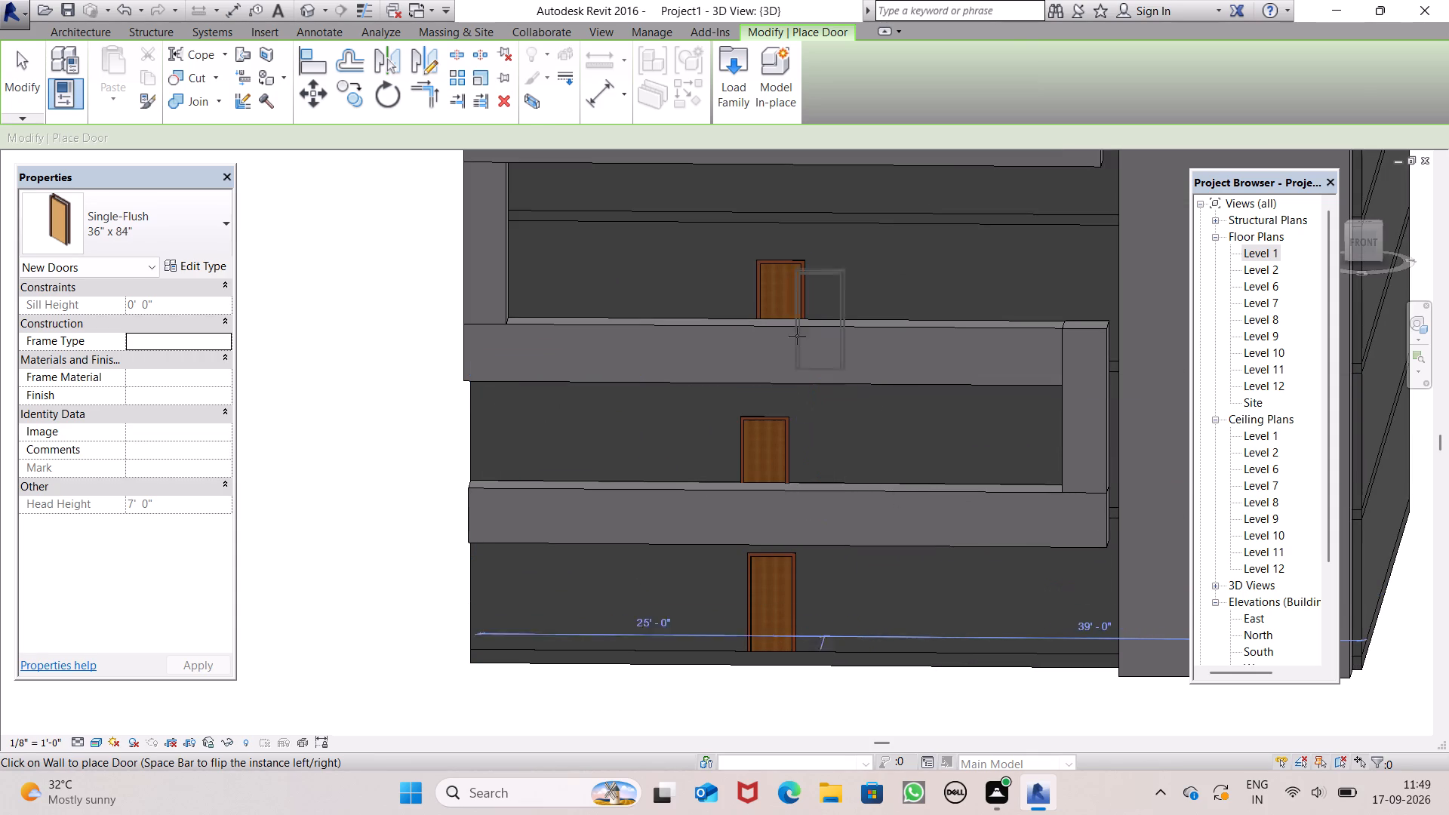
key("Escape")
key("Escape")
Nudge the Level 8 door slightly left along the front wall to line it up with the door below.
left_click(758, 288)
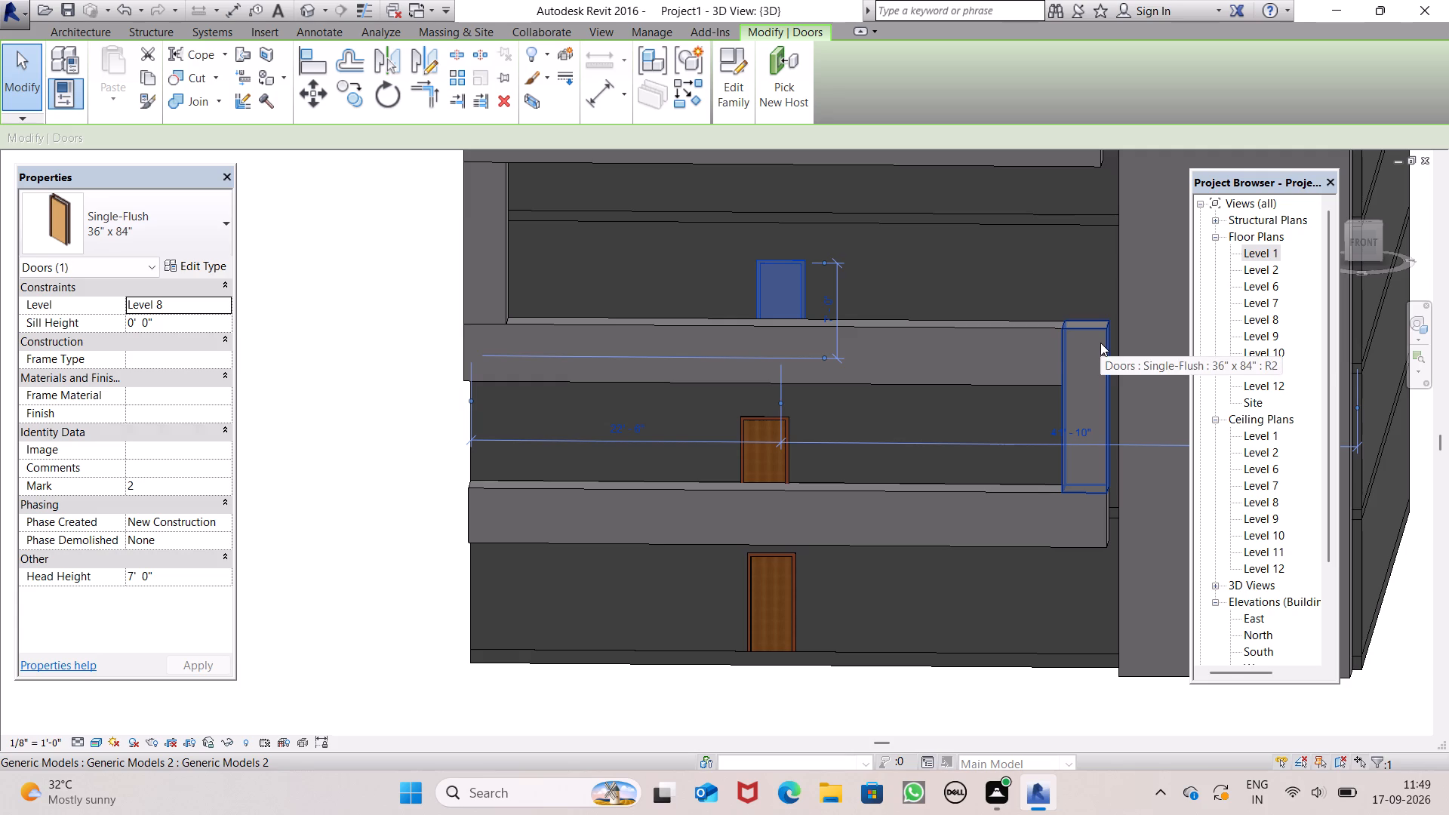
key("Left")
key("Left")
key("Left")
key("Left")
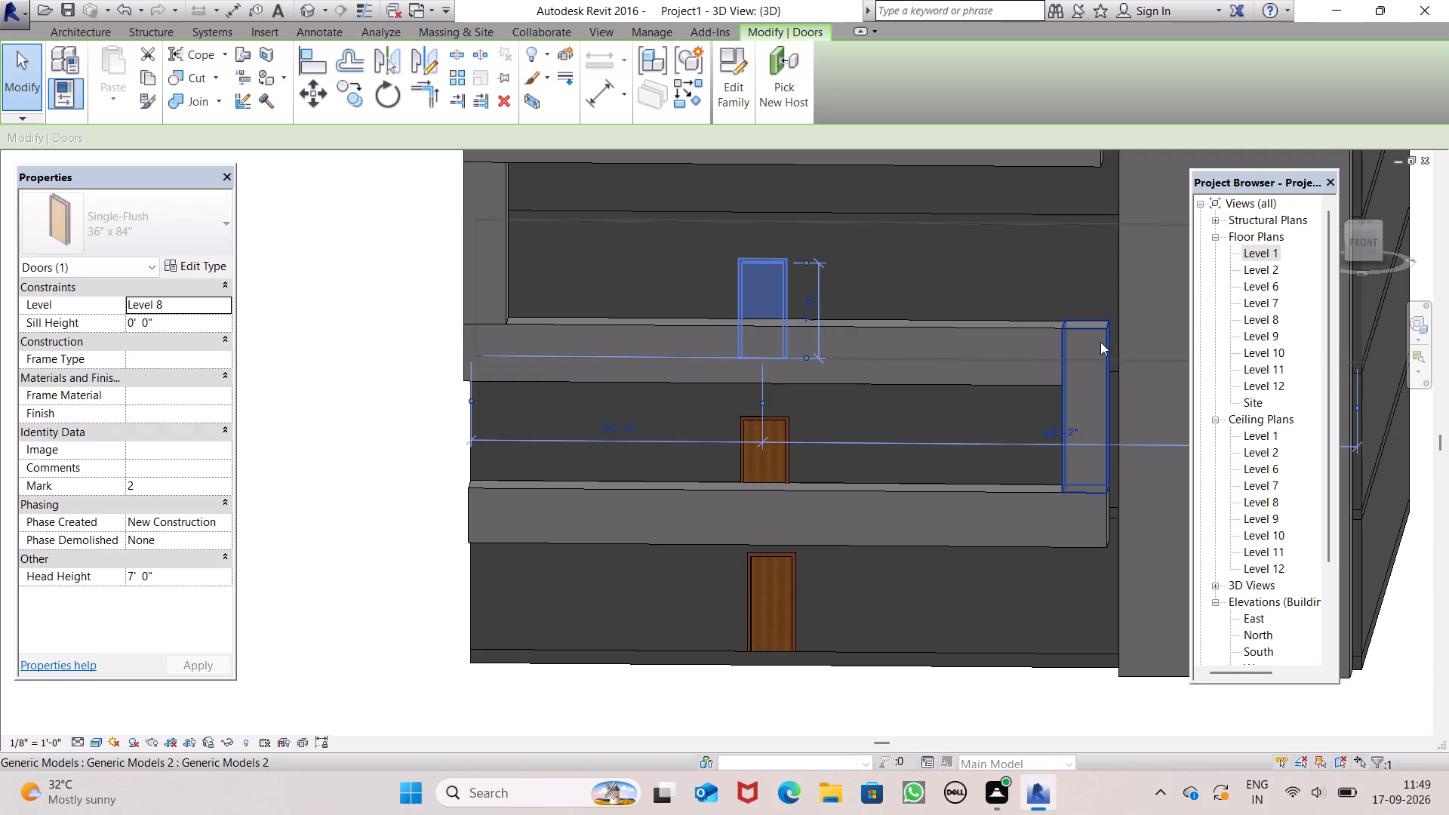
key("Left")
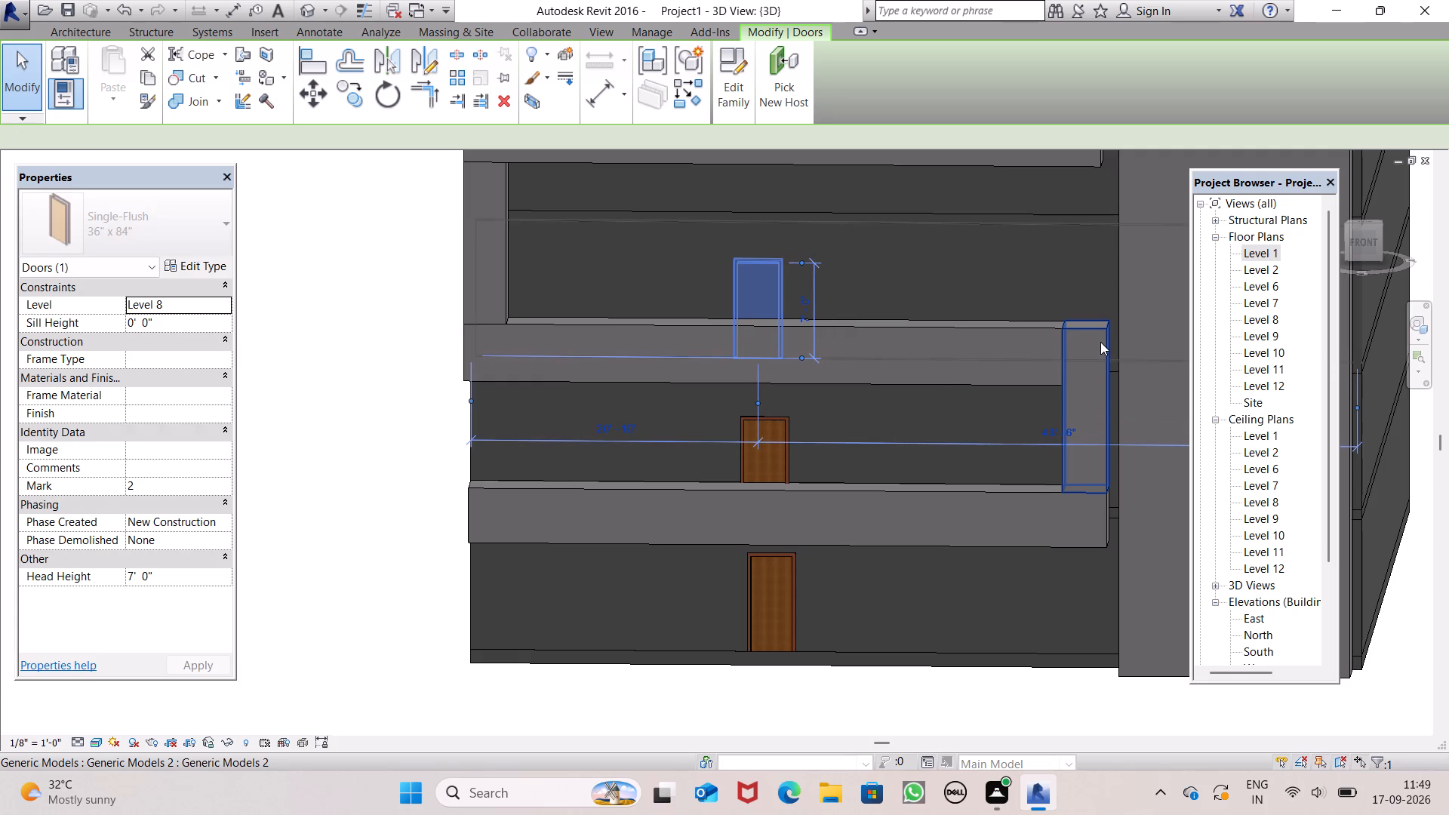
key("Right")
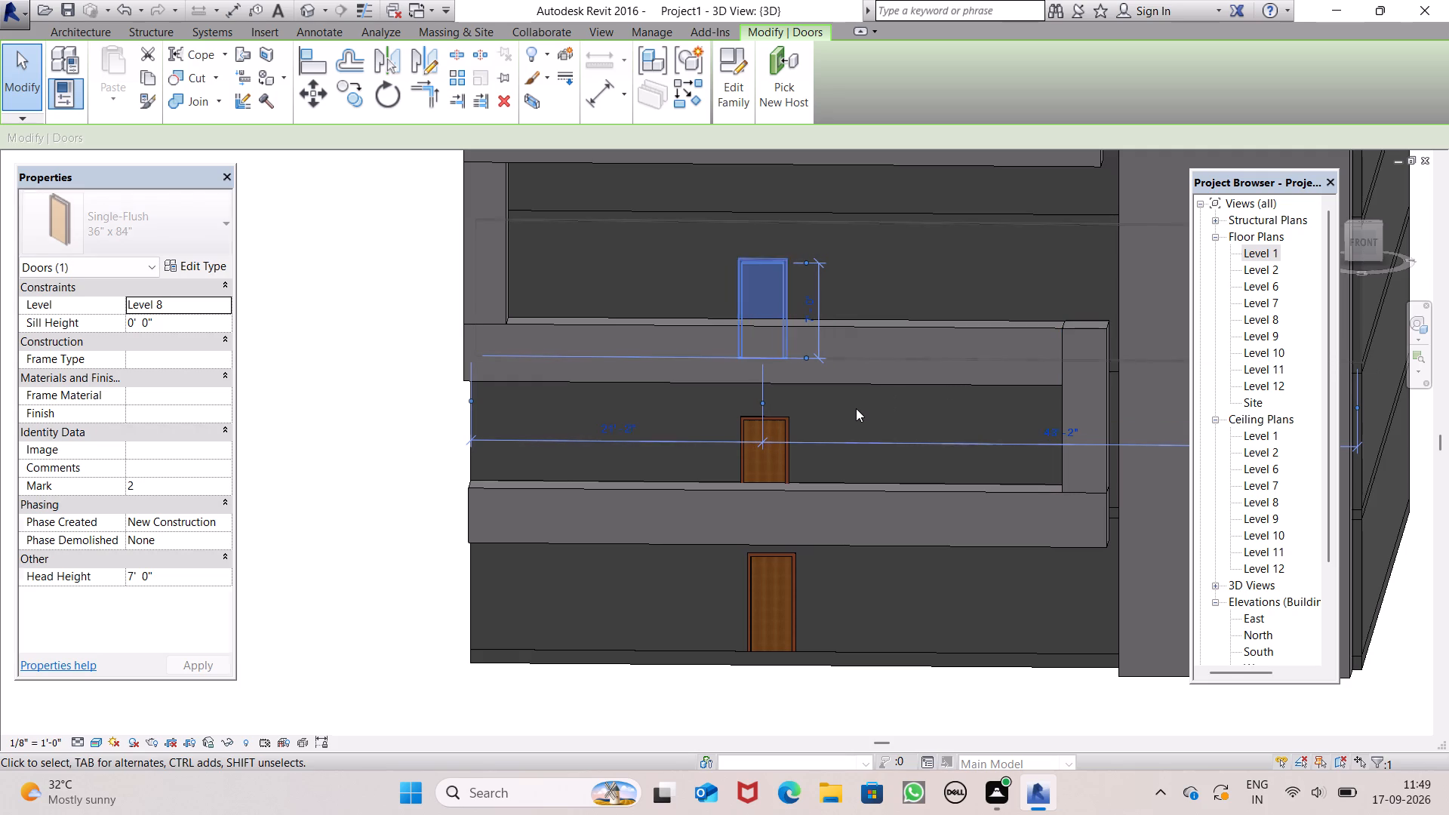
scroll(870, 429, "down", 6)
left_click(539, 429)
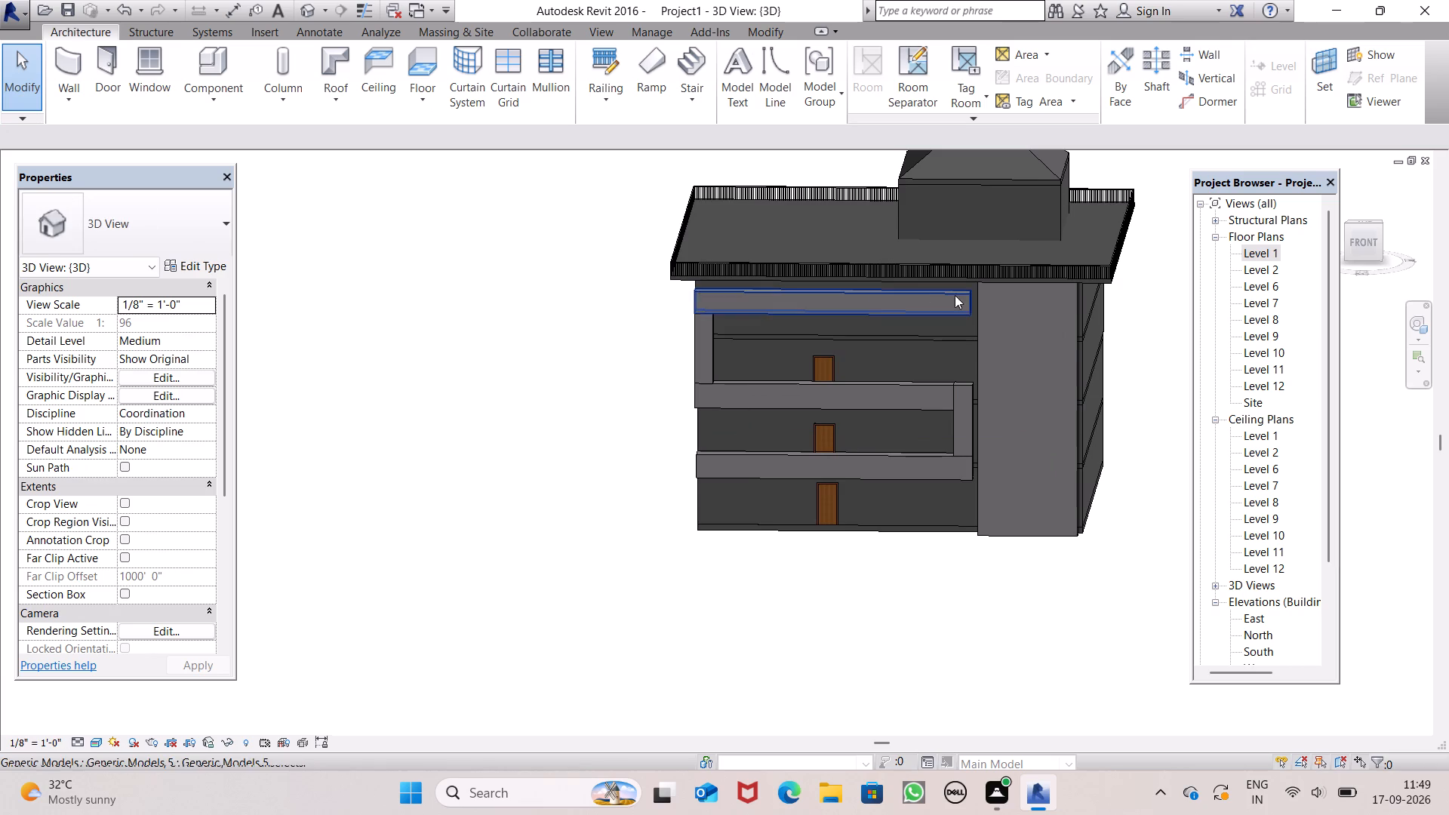
Place a Single-Flush 36" x 84" door in the top-storey front wall behind the upper band, roughly above the lower doors.
scroll(856, 288, "up", 6)
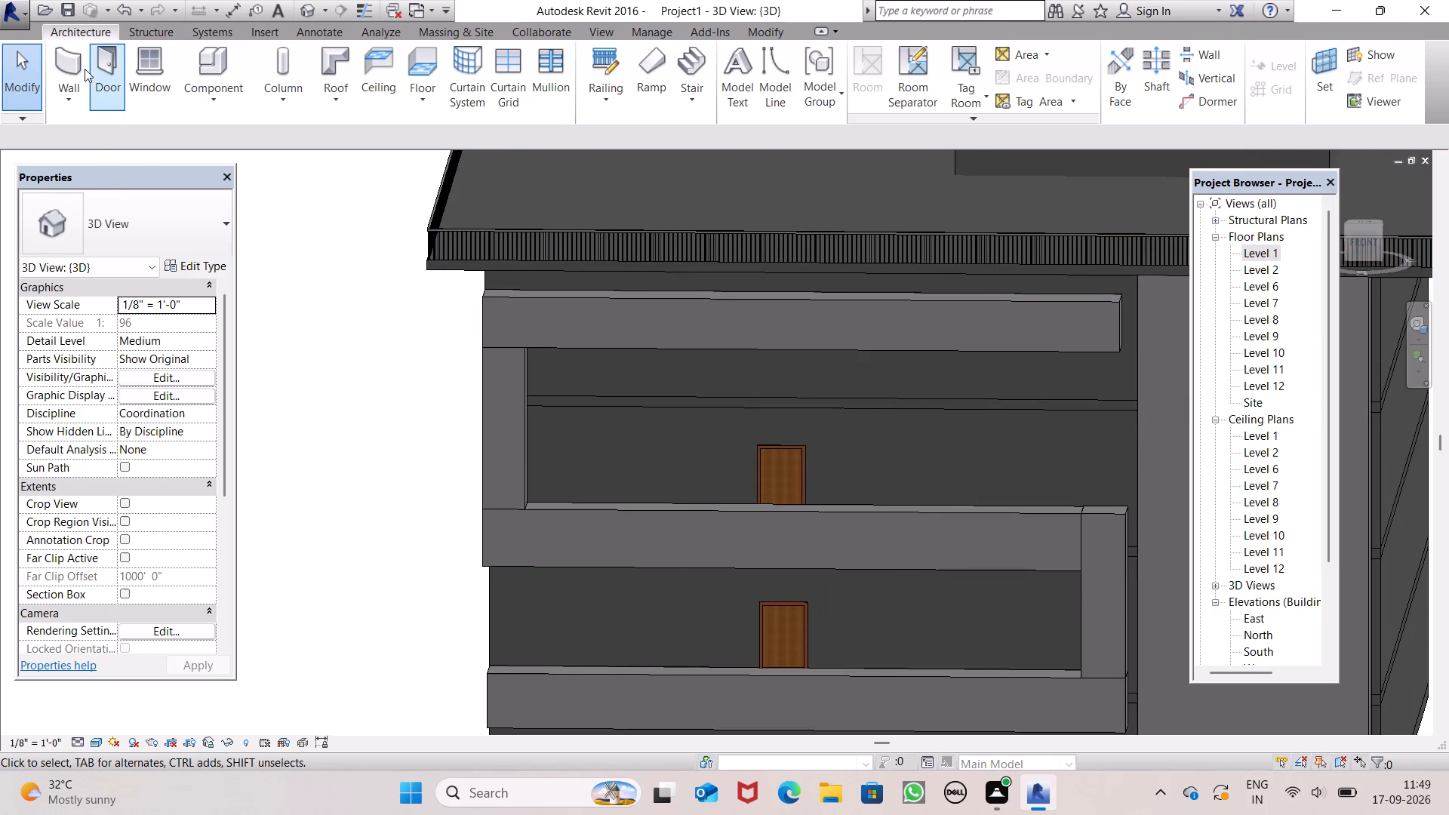
left_click(108, 58)
left_click(94, 222)
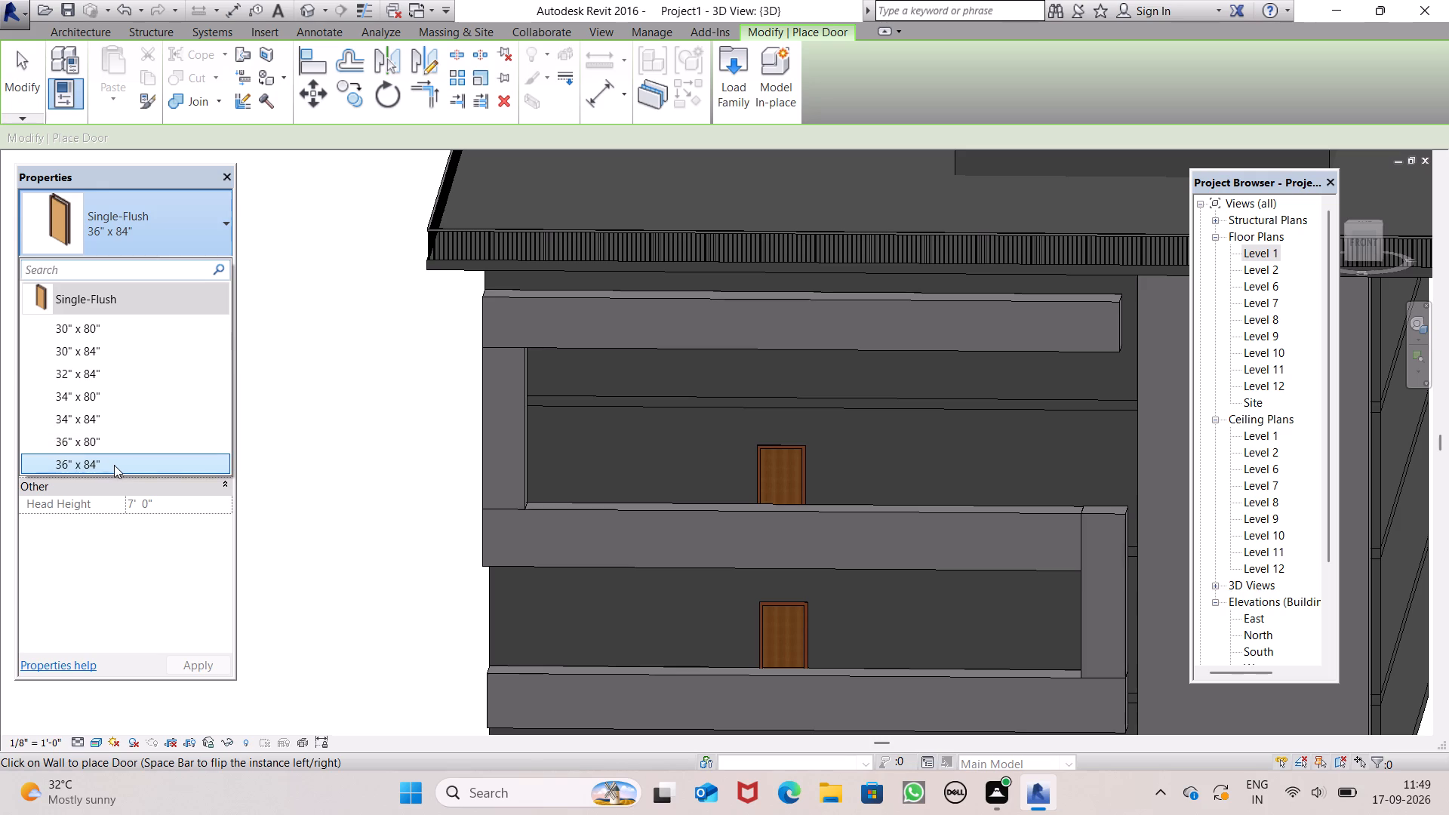
left_click(116, 465)
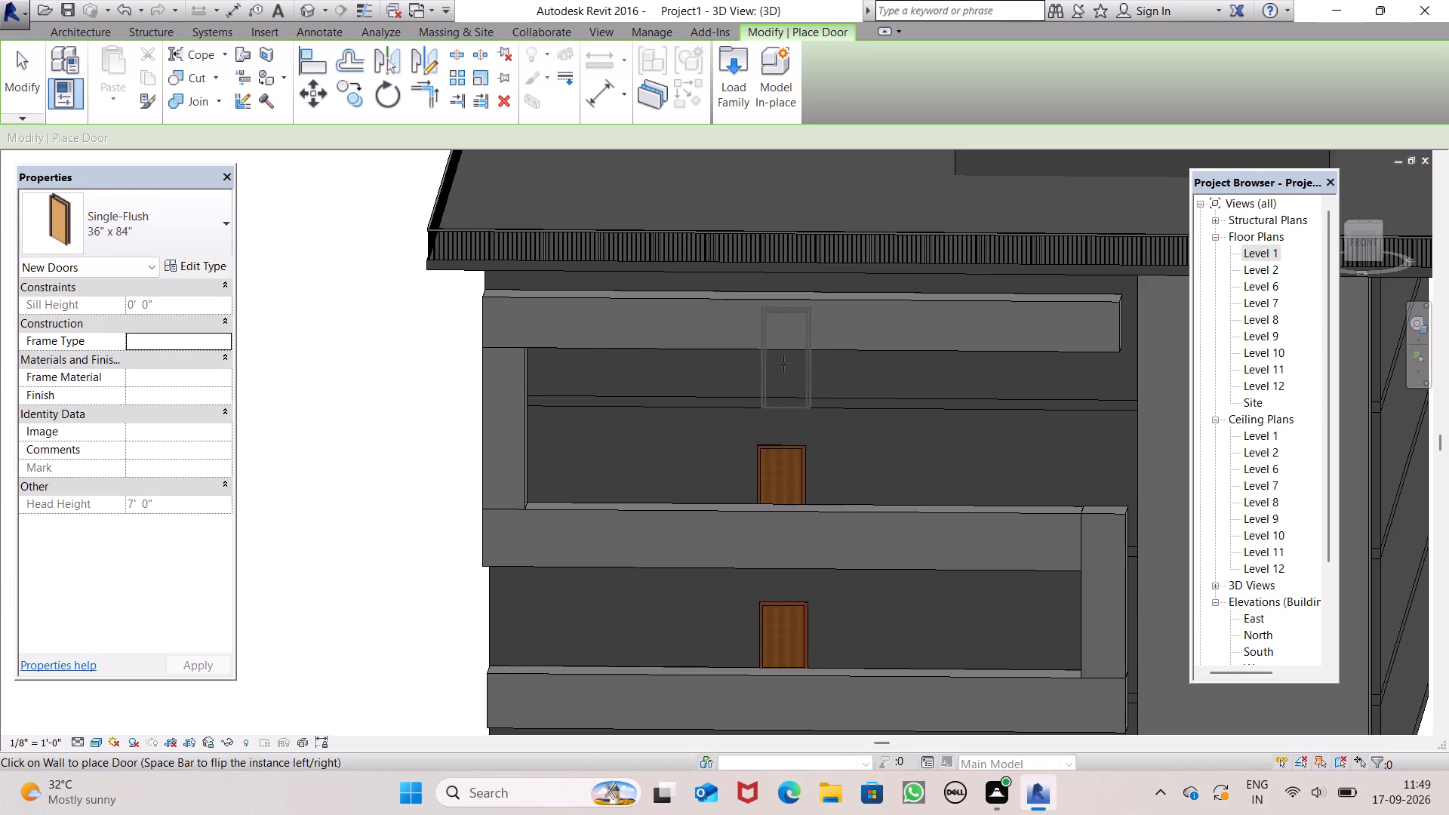
left_click(783, 363)
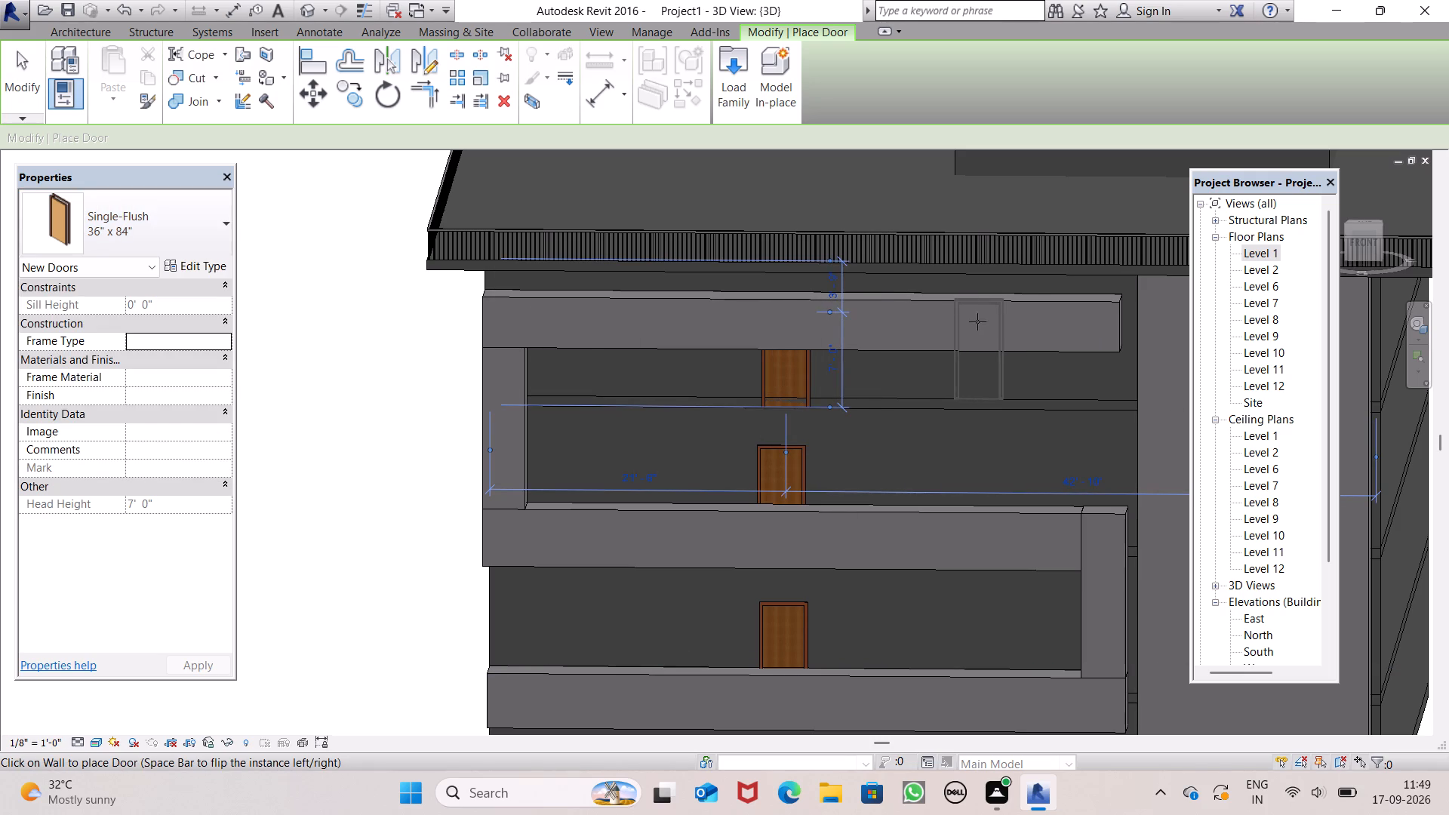
key("Escape")
key("Escape")
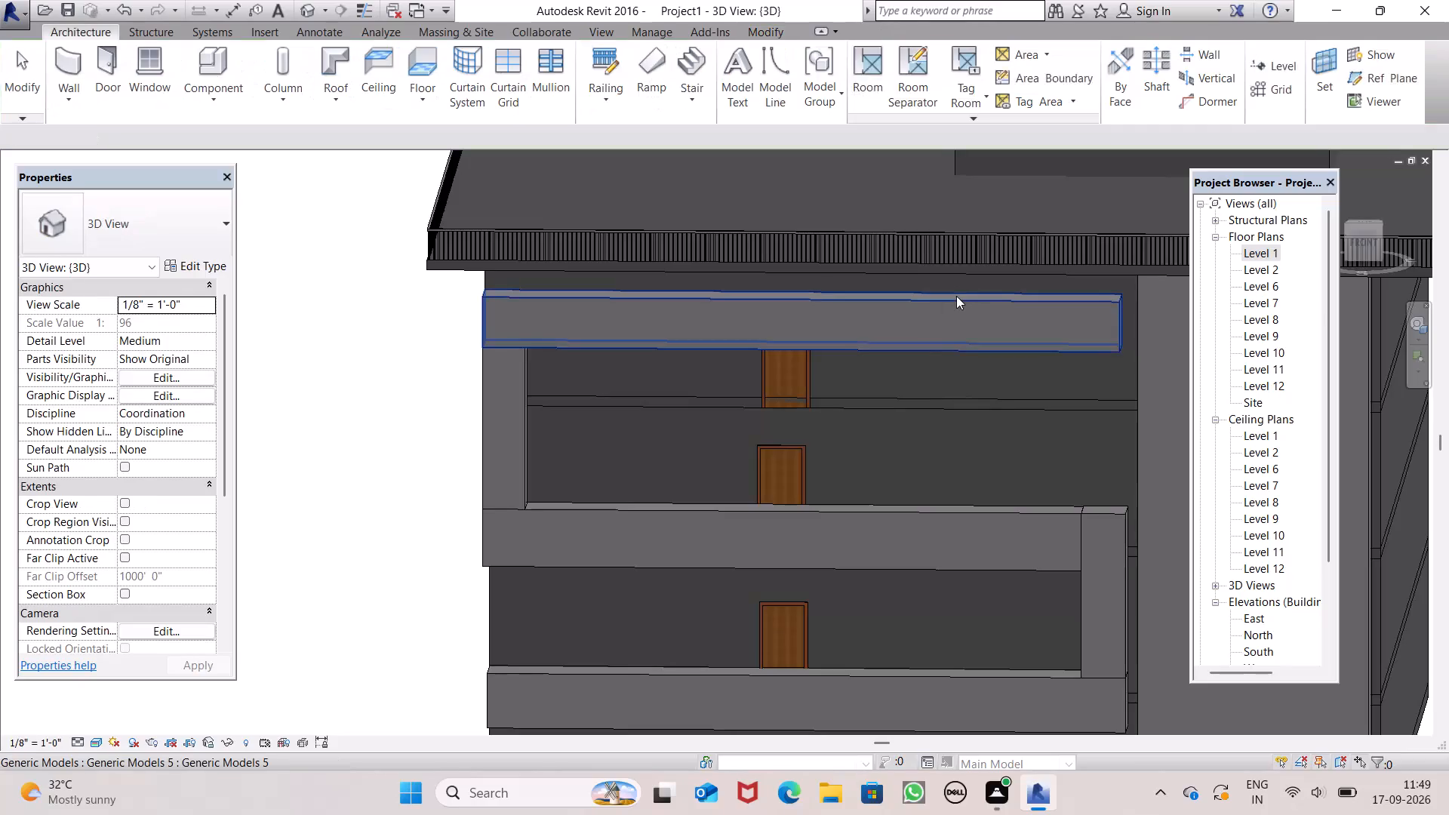
Undo the placement of the door in the top-storey front wall.
key("ctrl+z")
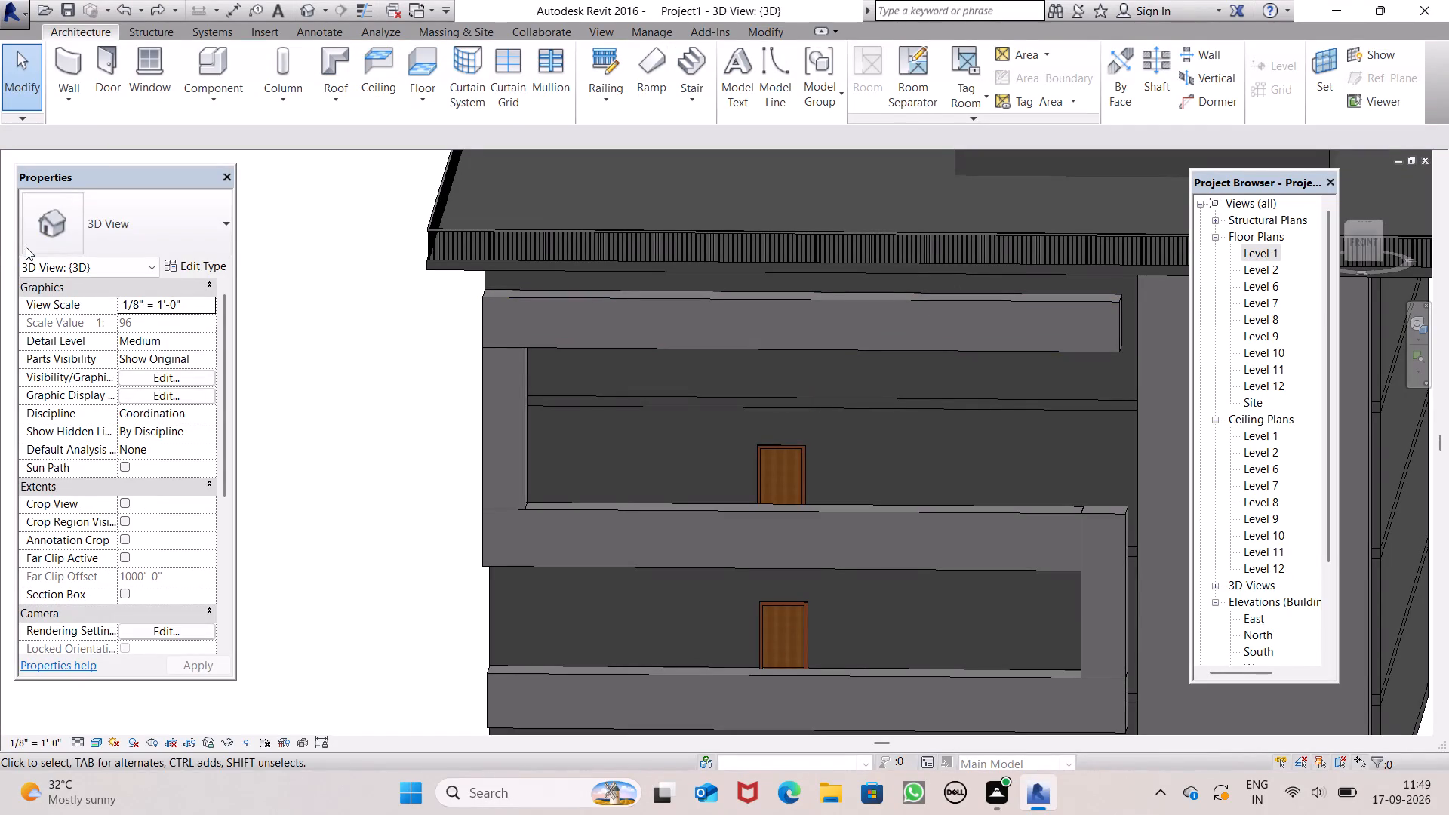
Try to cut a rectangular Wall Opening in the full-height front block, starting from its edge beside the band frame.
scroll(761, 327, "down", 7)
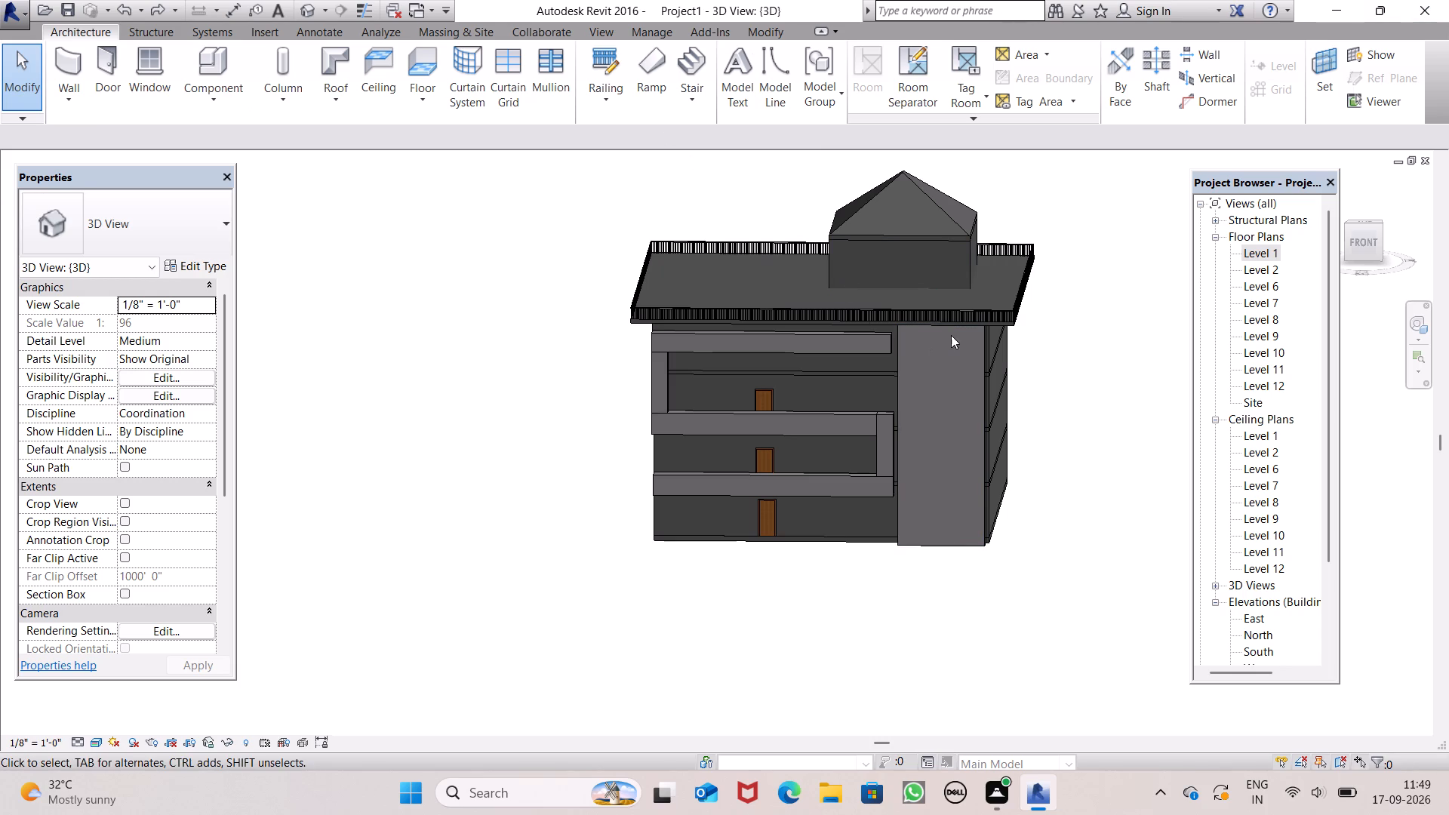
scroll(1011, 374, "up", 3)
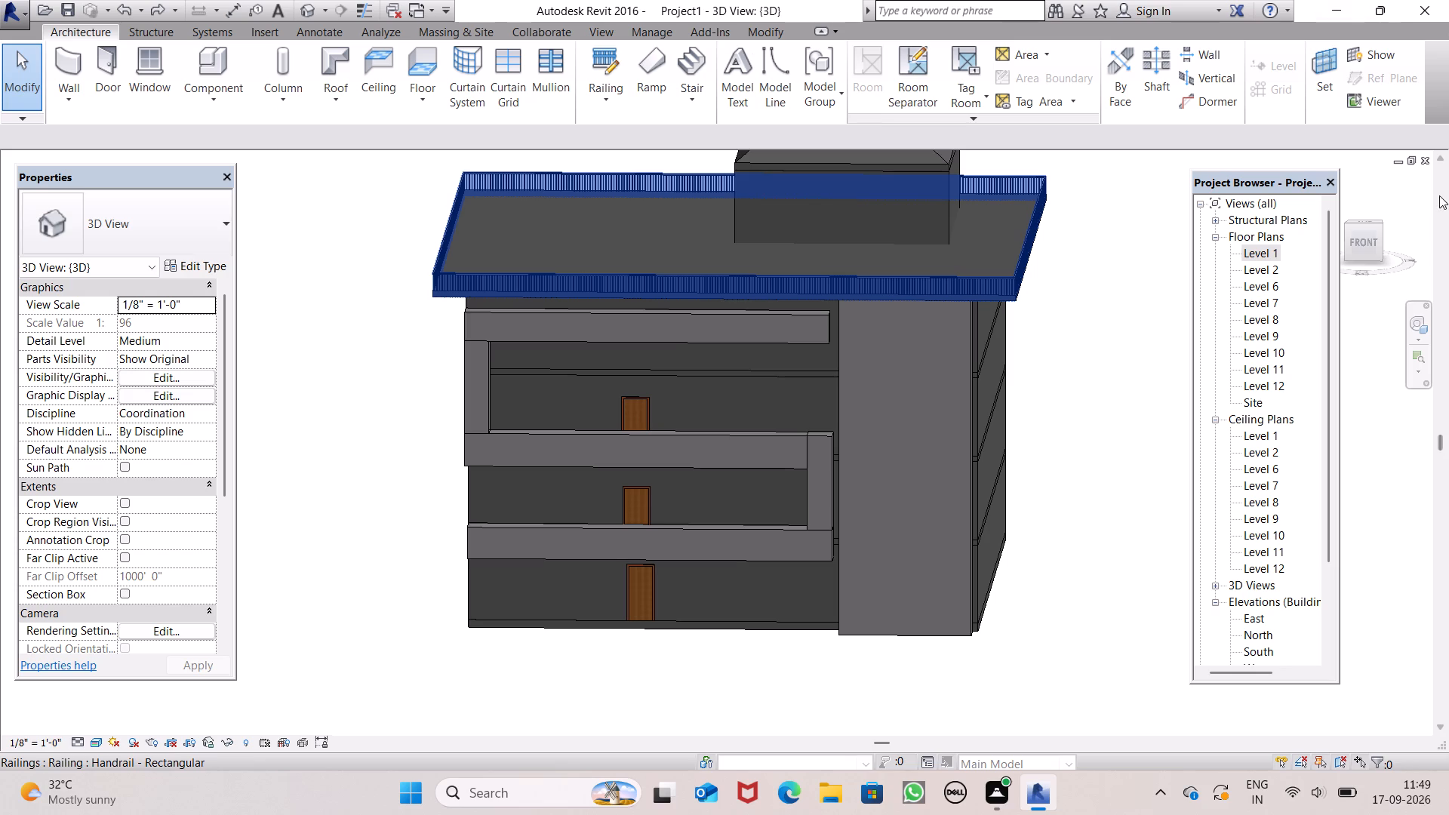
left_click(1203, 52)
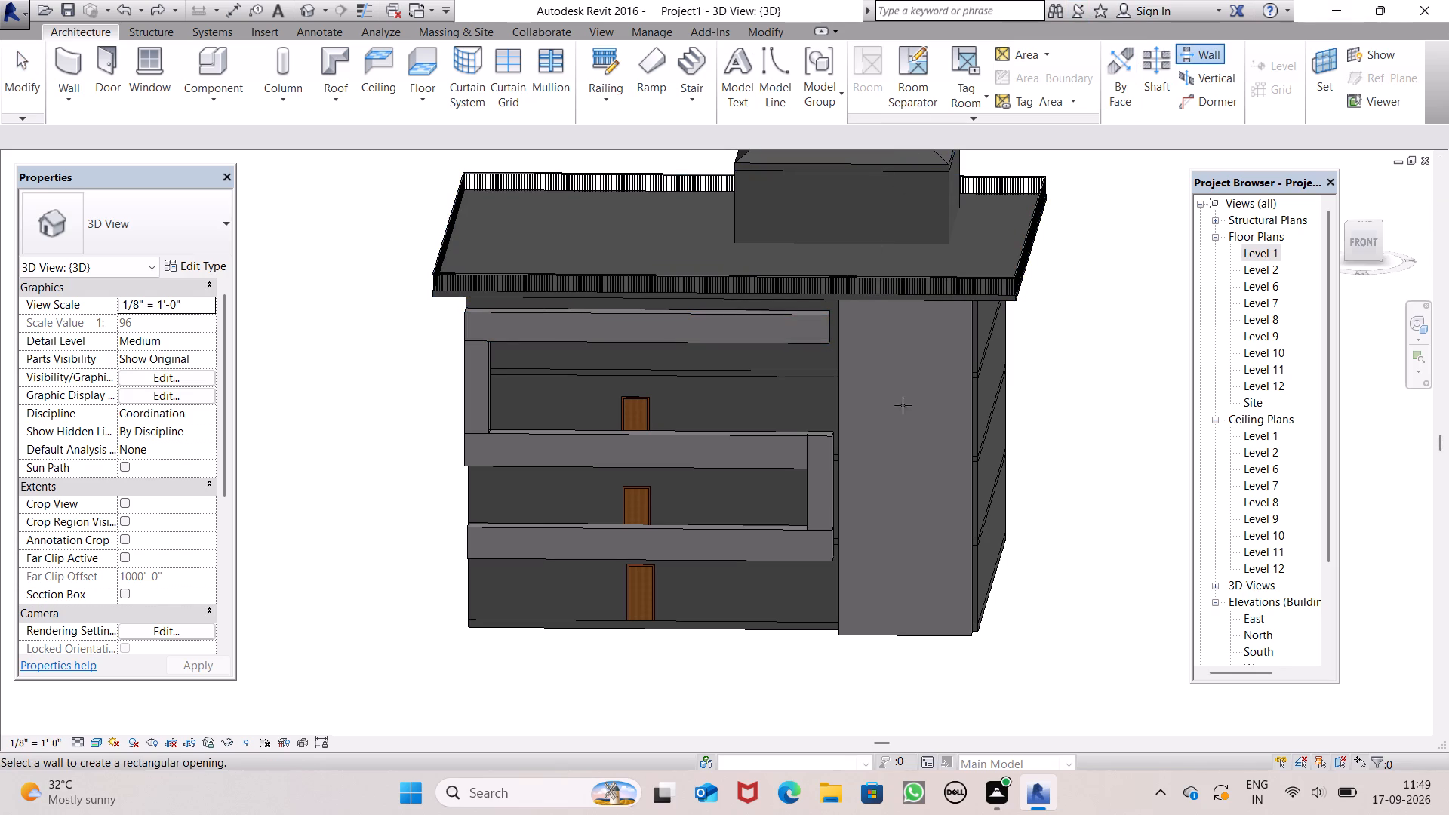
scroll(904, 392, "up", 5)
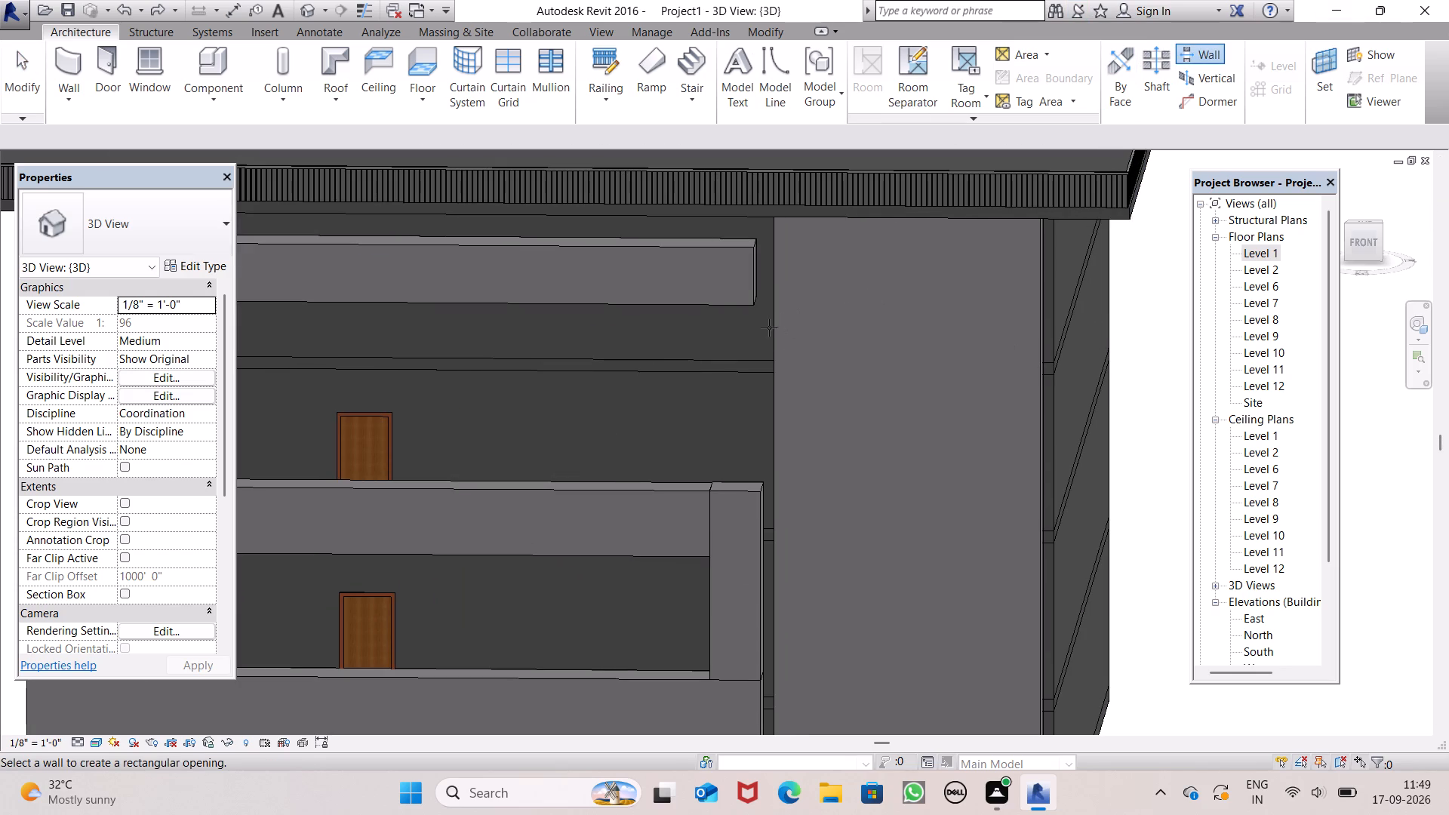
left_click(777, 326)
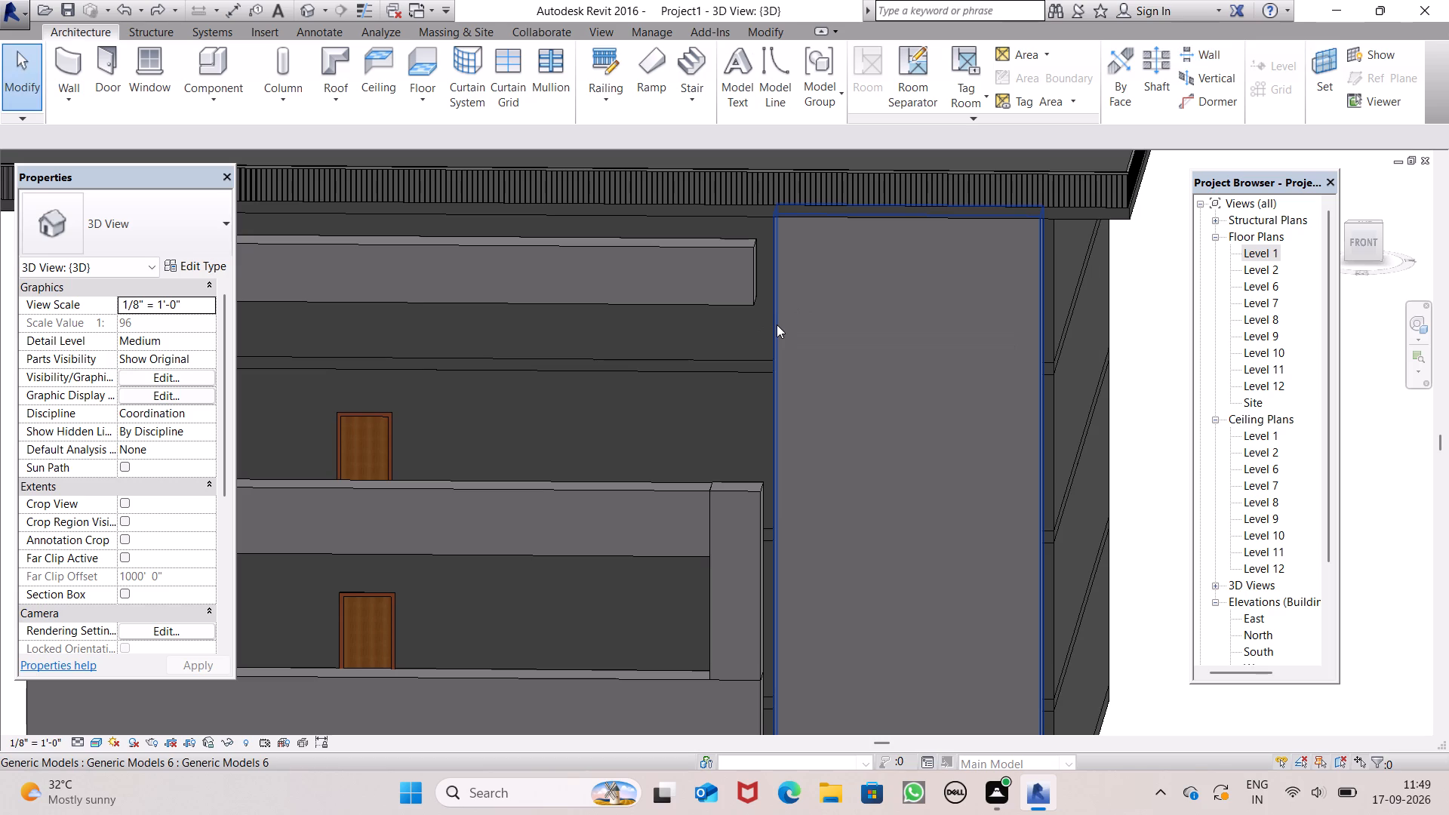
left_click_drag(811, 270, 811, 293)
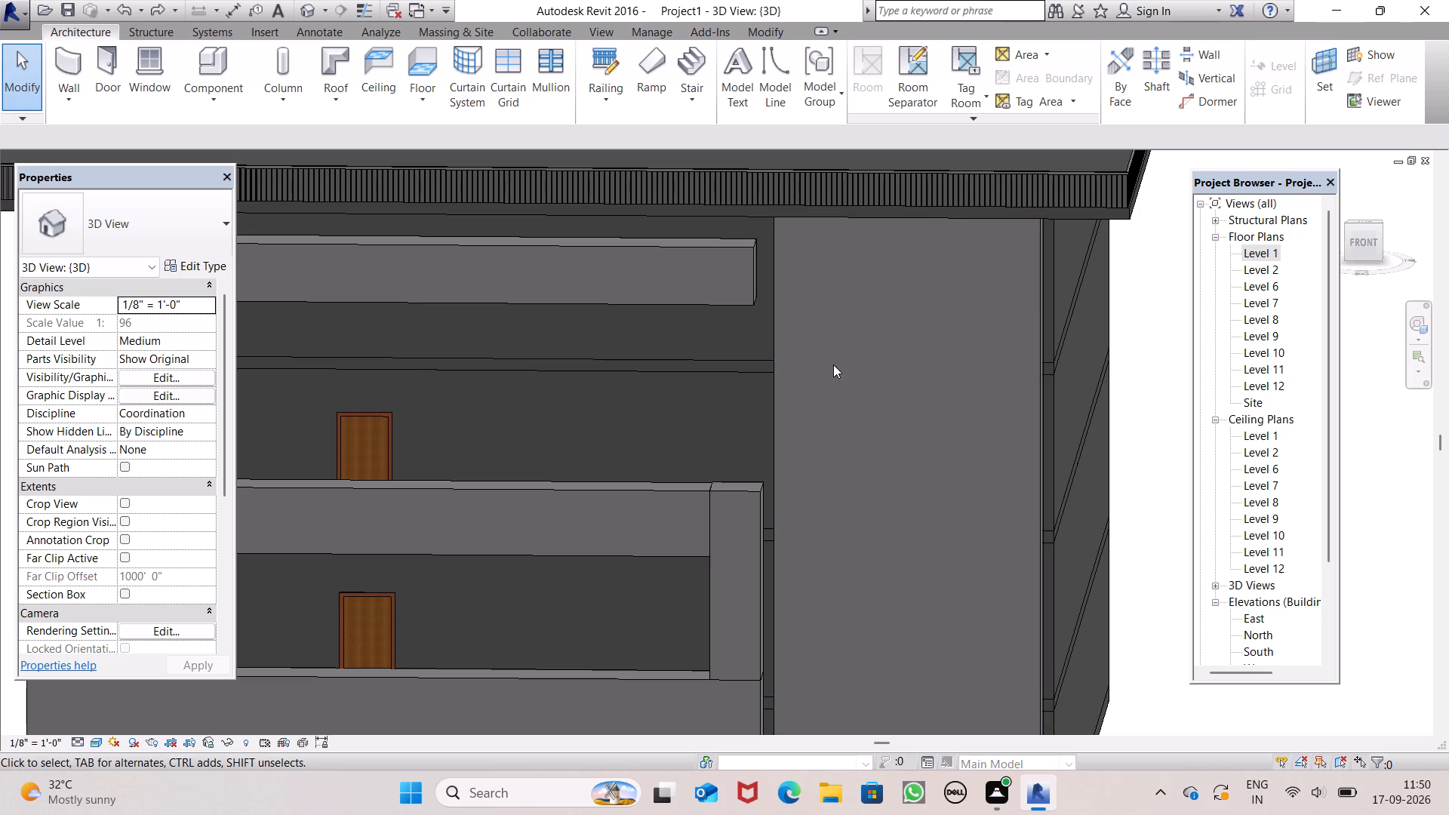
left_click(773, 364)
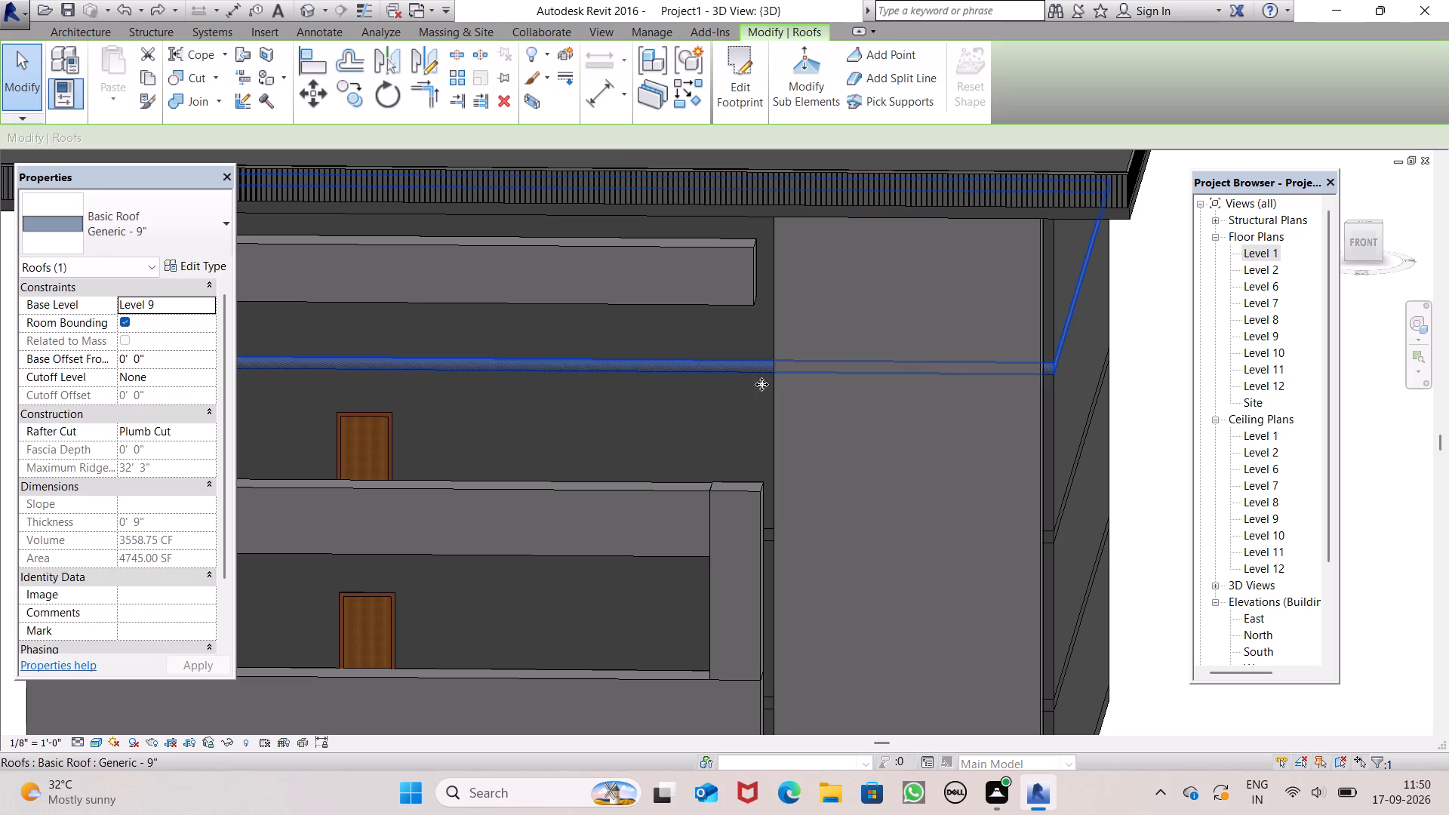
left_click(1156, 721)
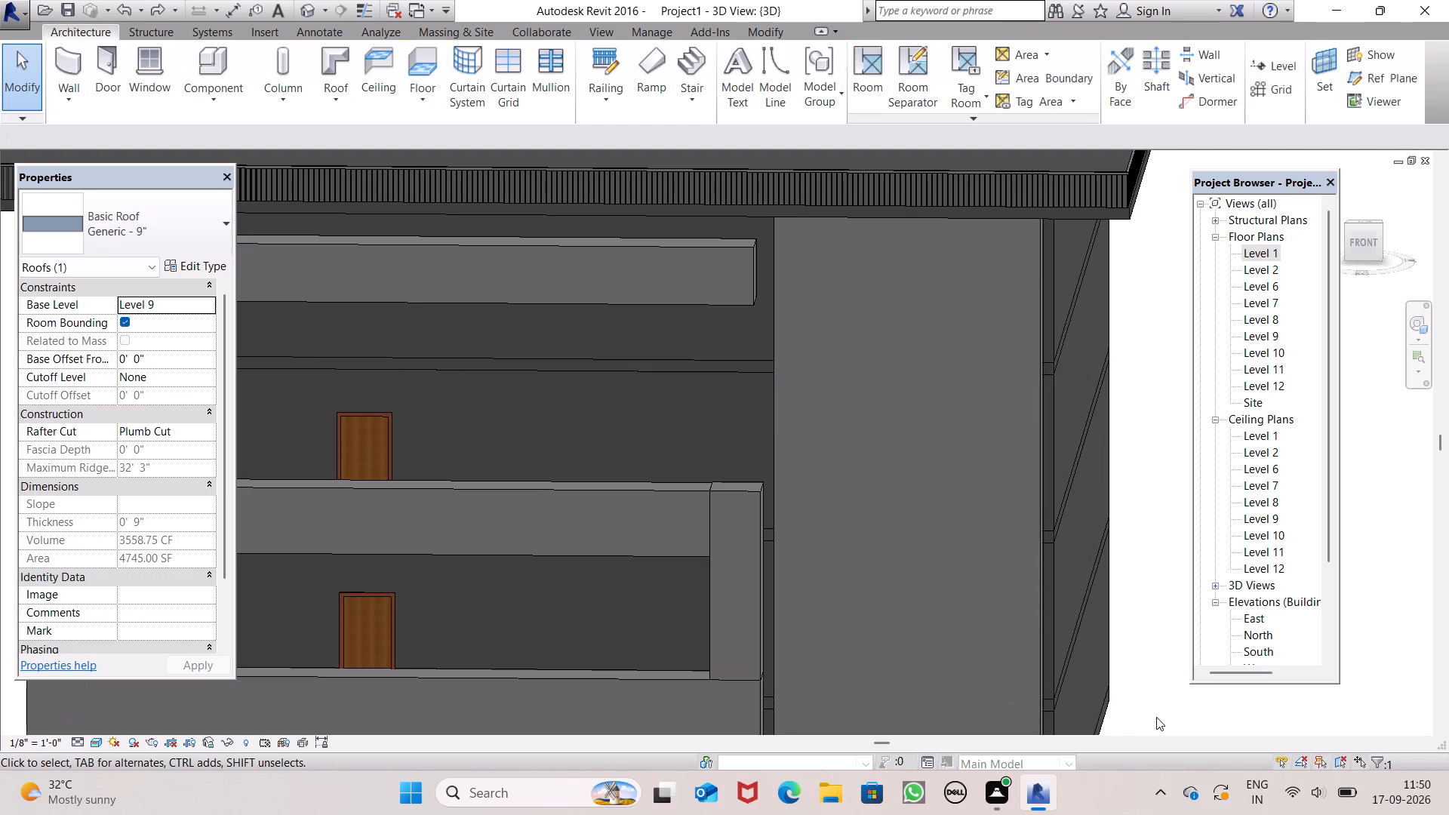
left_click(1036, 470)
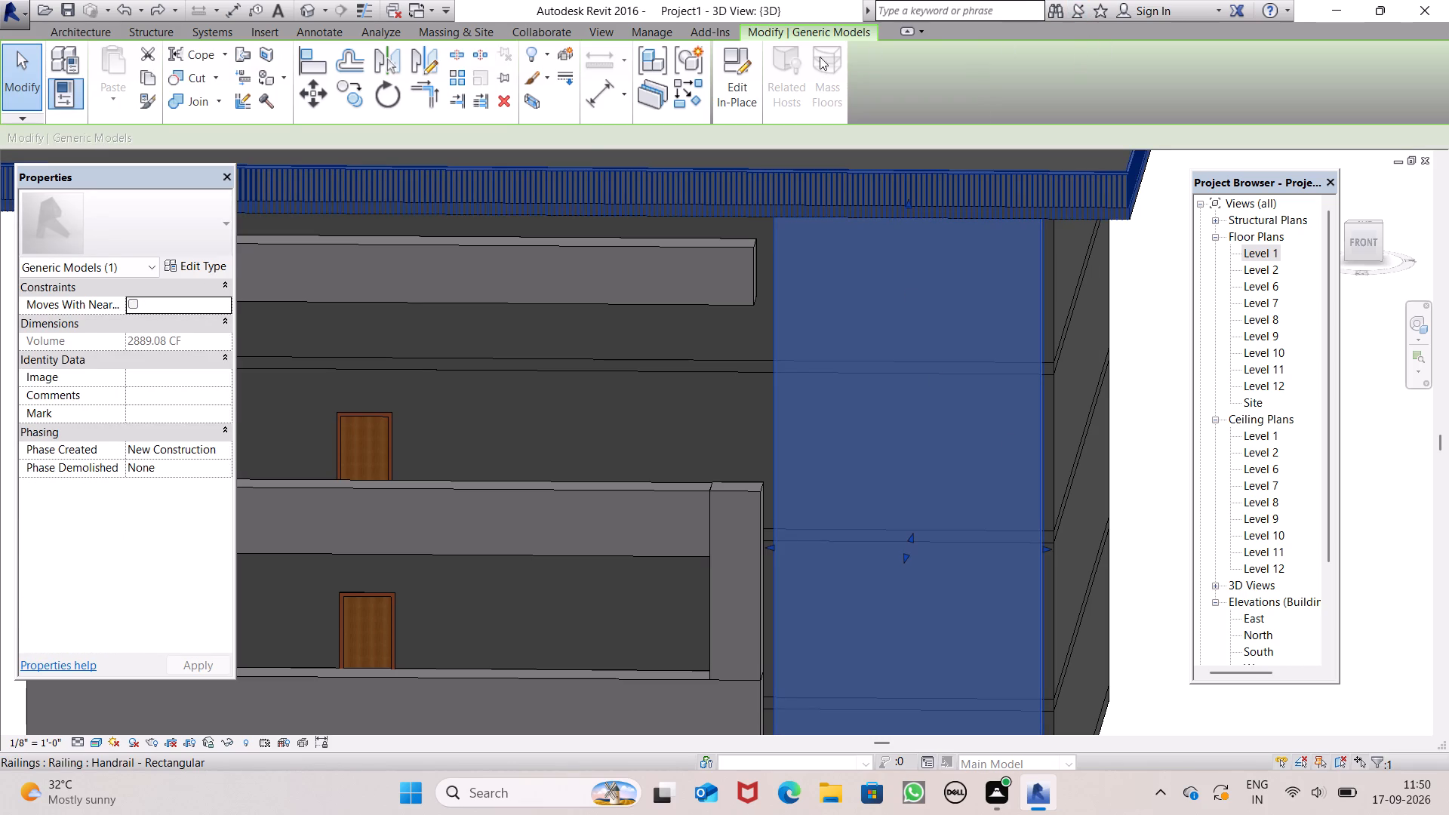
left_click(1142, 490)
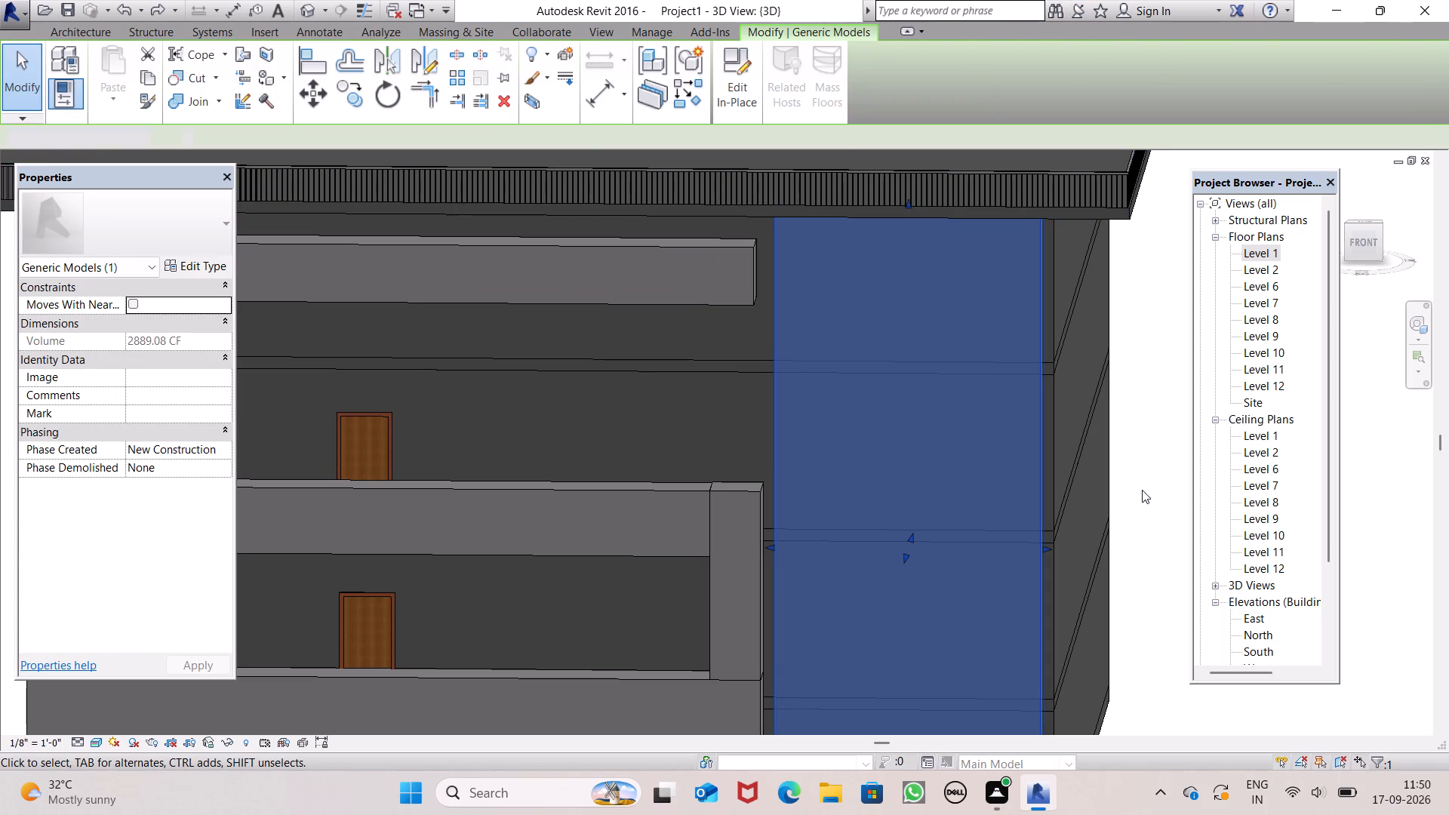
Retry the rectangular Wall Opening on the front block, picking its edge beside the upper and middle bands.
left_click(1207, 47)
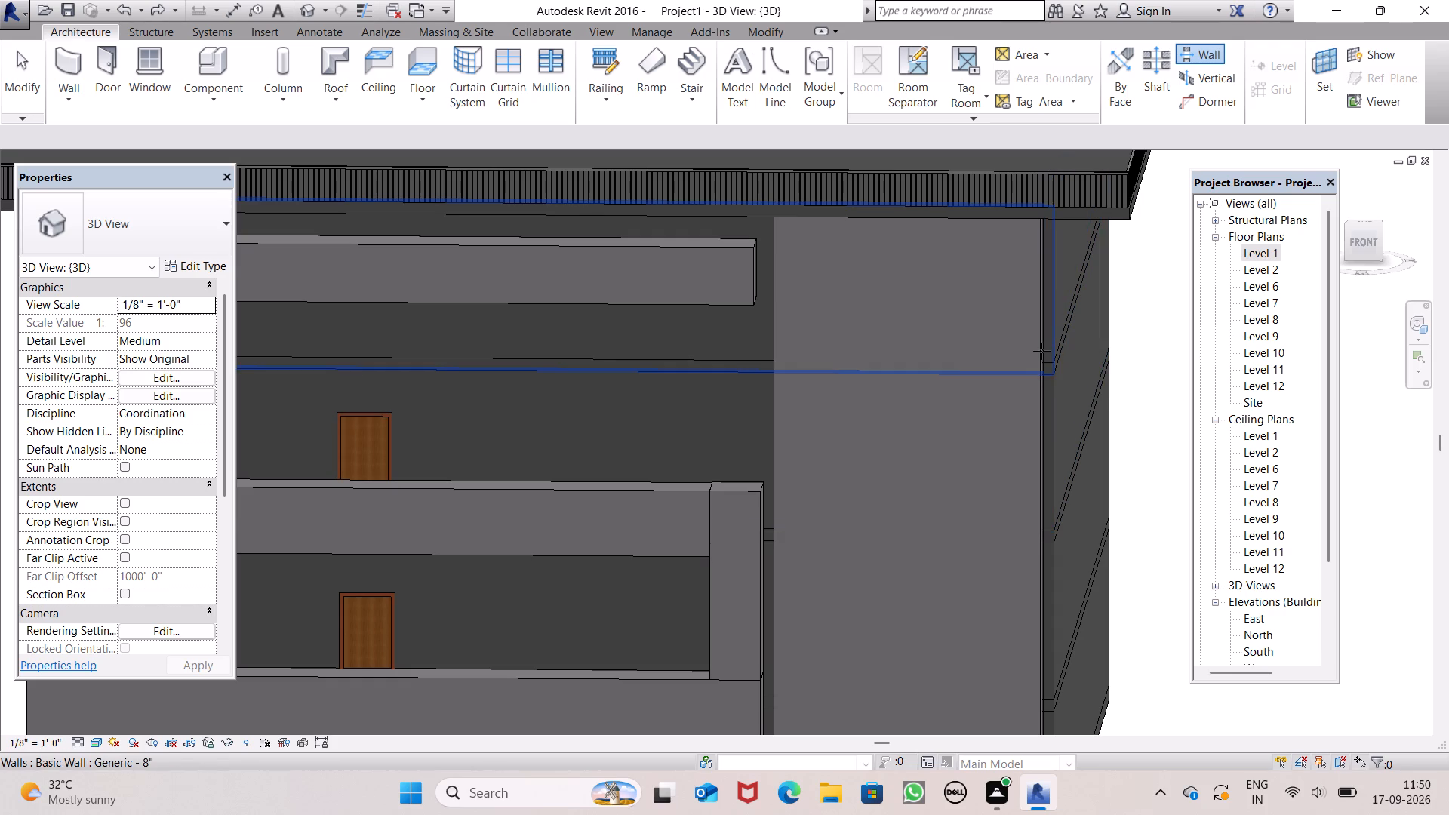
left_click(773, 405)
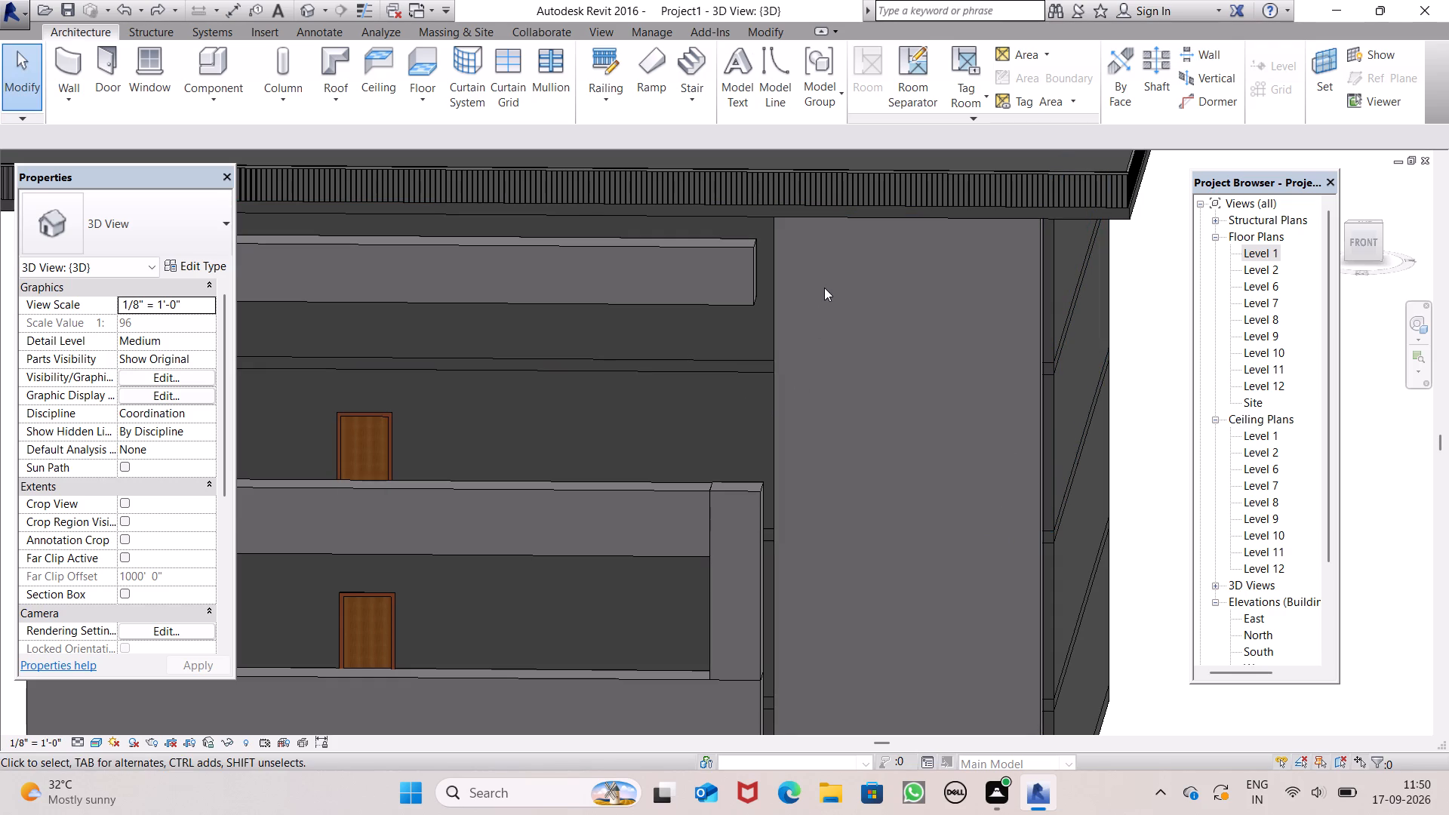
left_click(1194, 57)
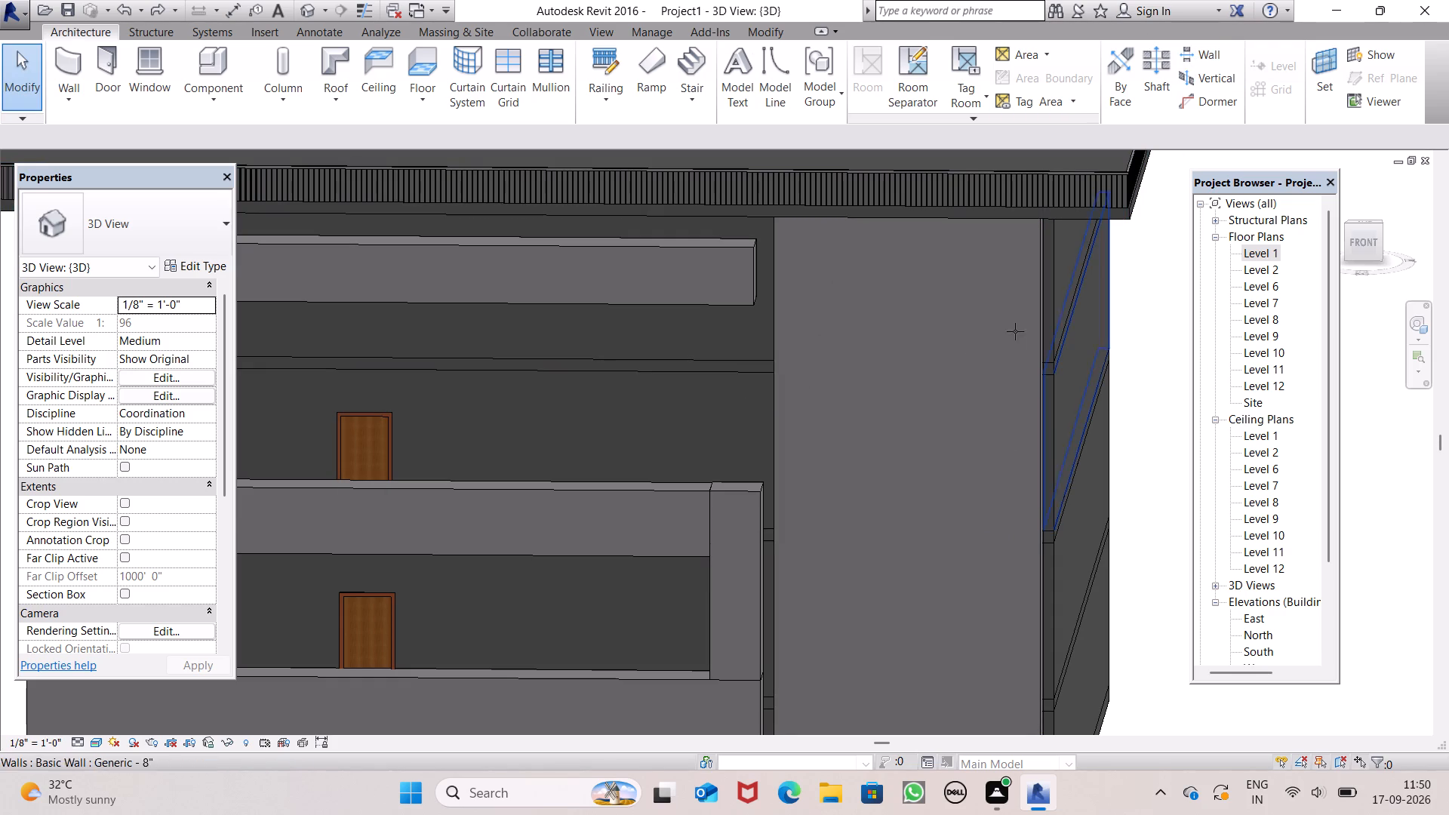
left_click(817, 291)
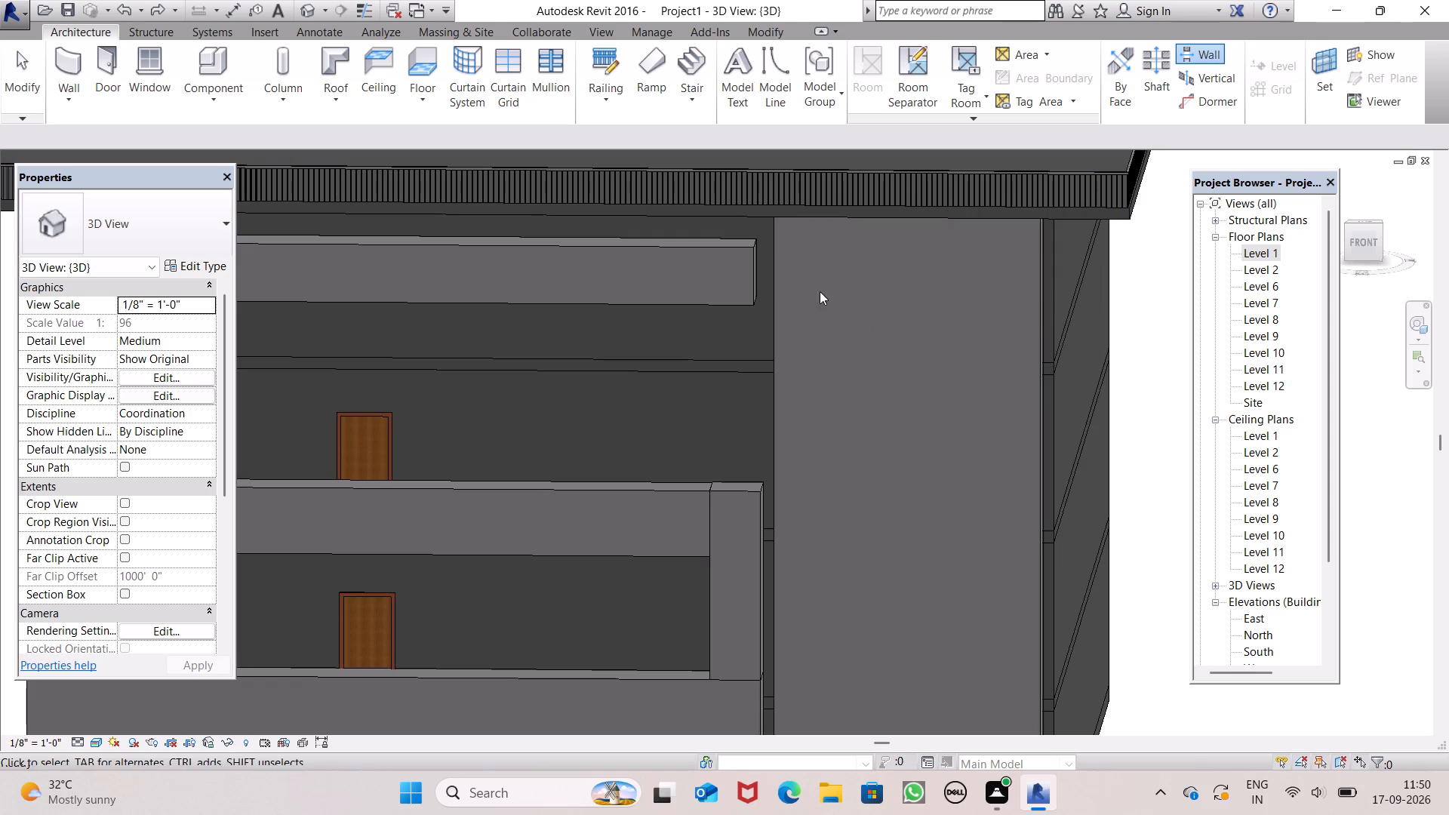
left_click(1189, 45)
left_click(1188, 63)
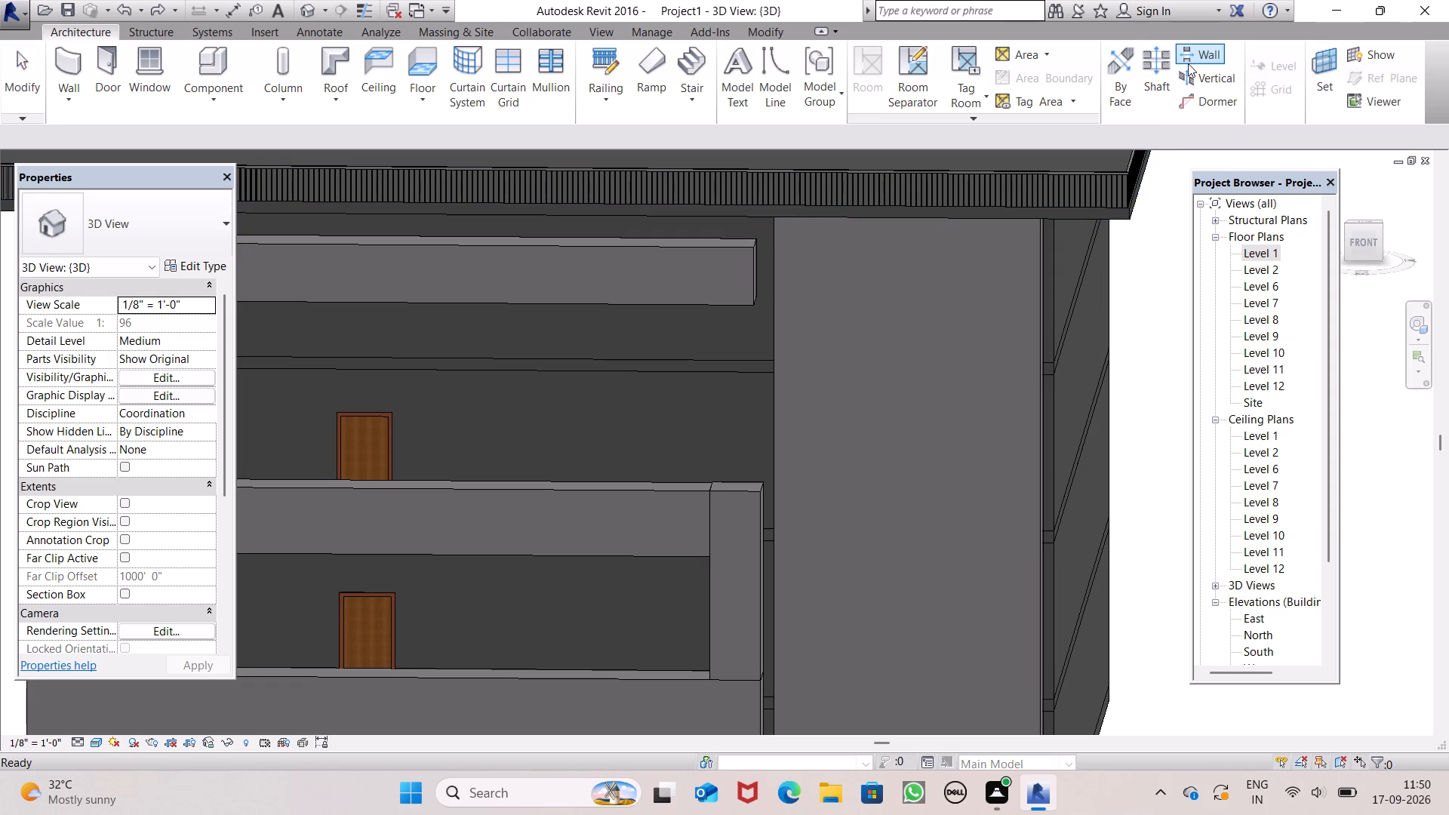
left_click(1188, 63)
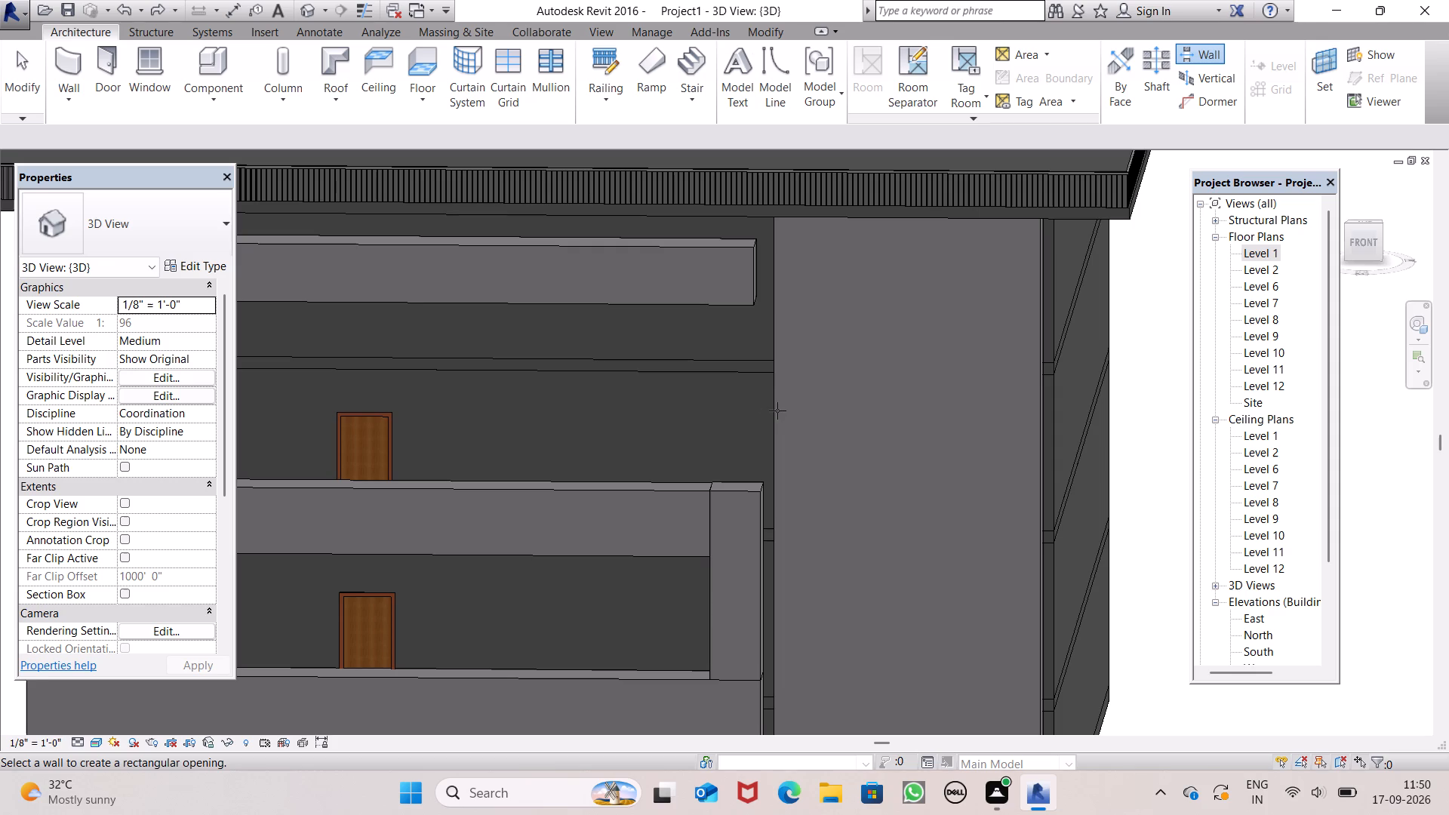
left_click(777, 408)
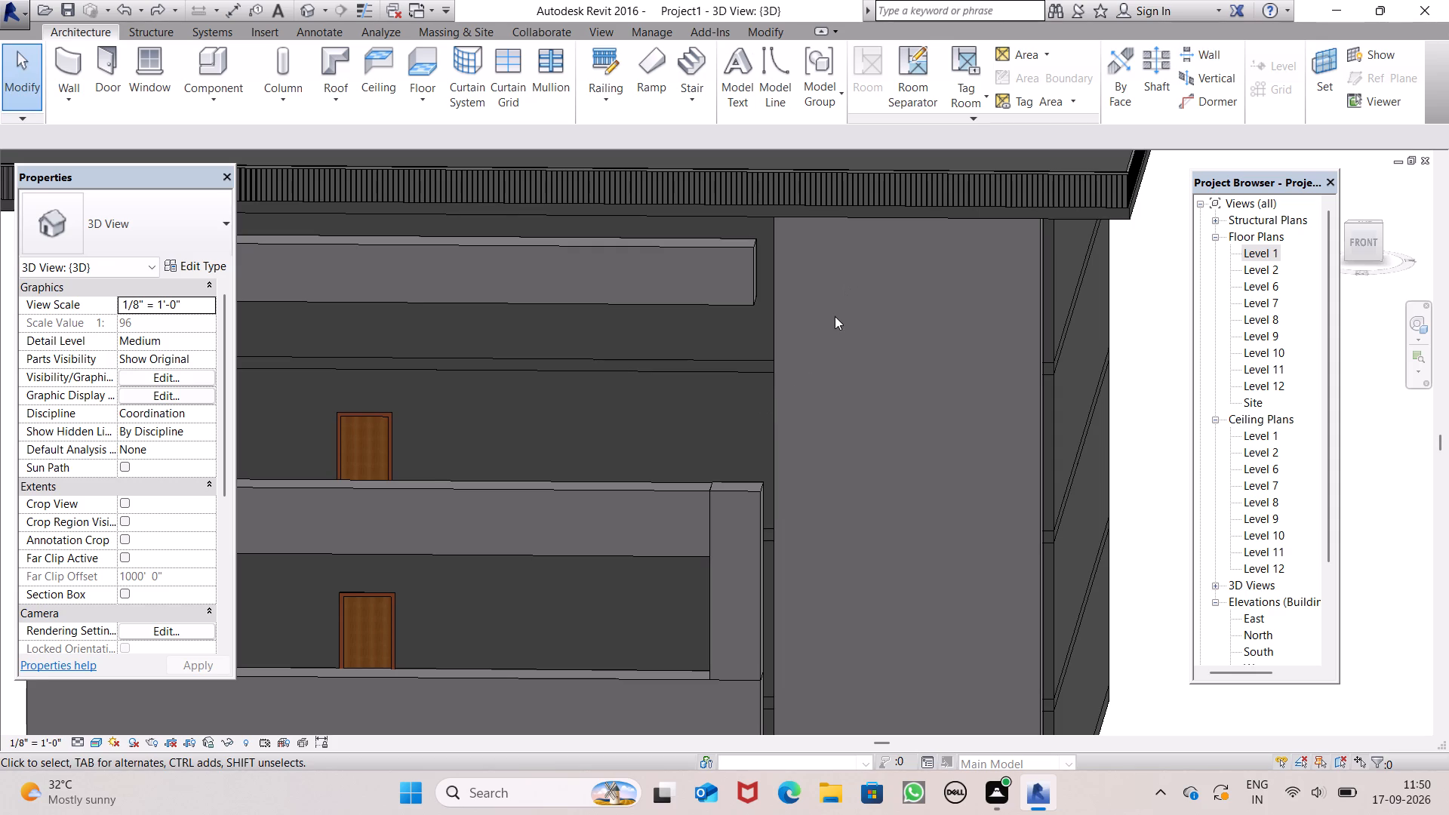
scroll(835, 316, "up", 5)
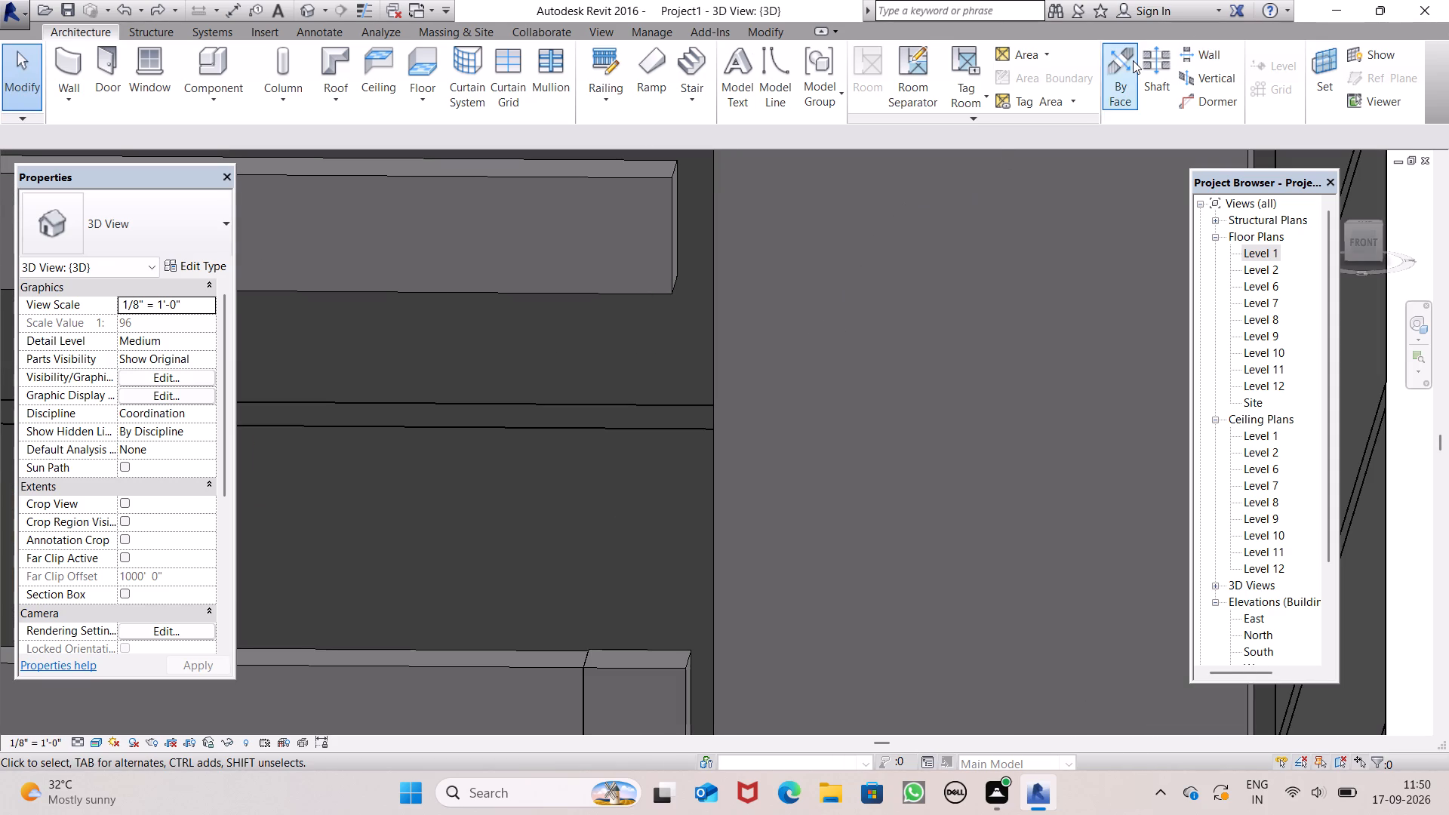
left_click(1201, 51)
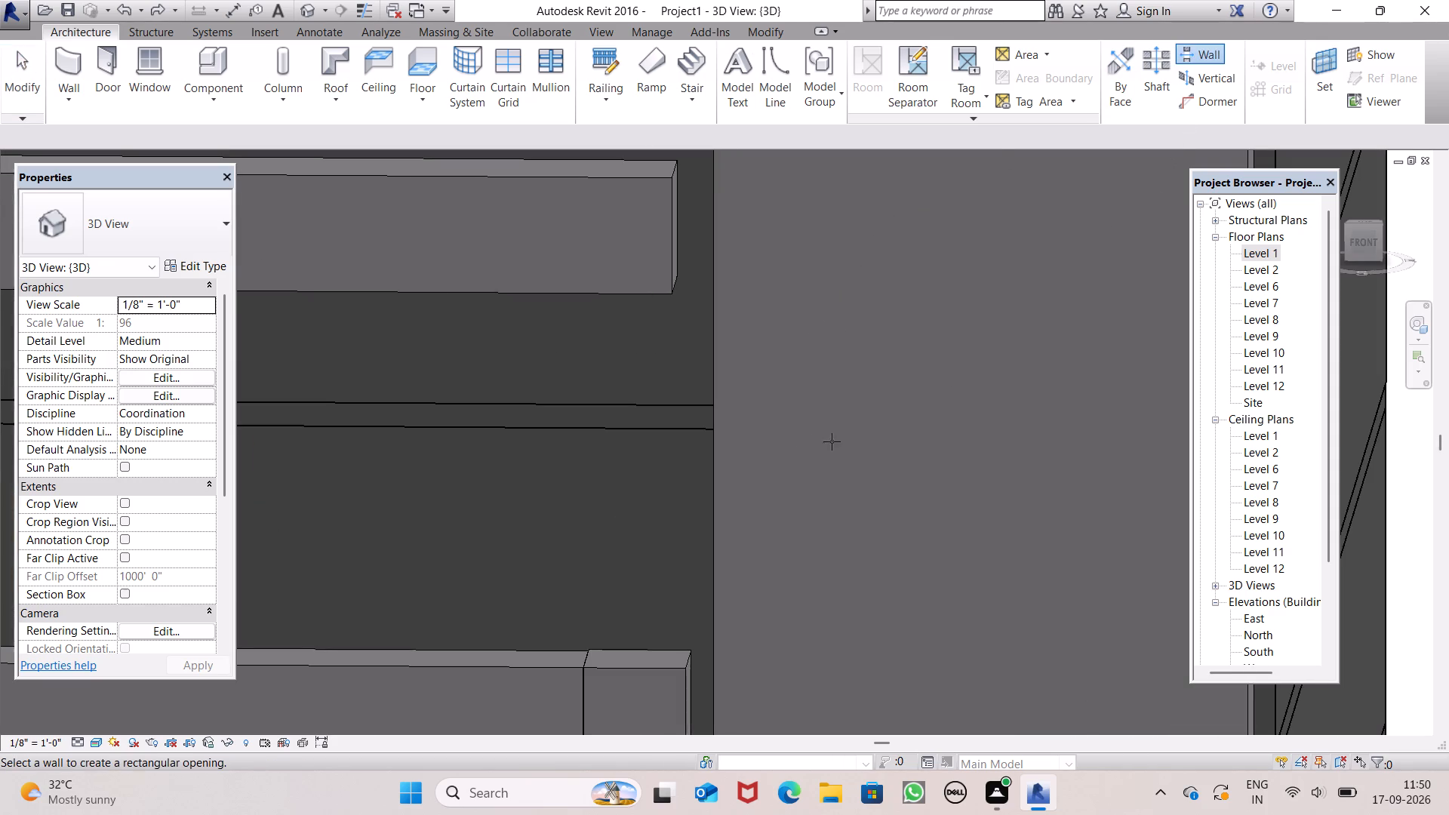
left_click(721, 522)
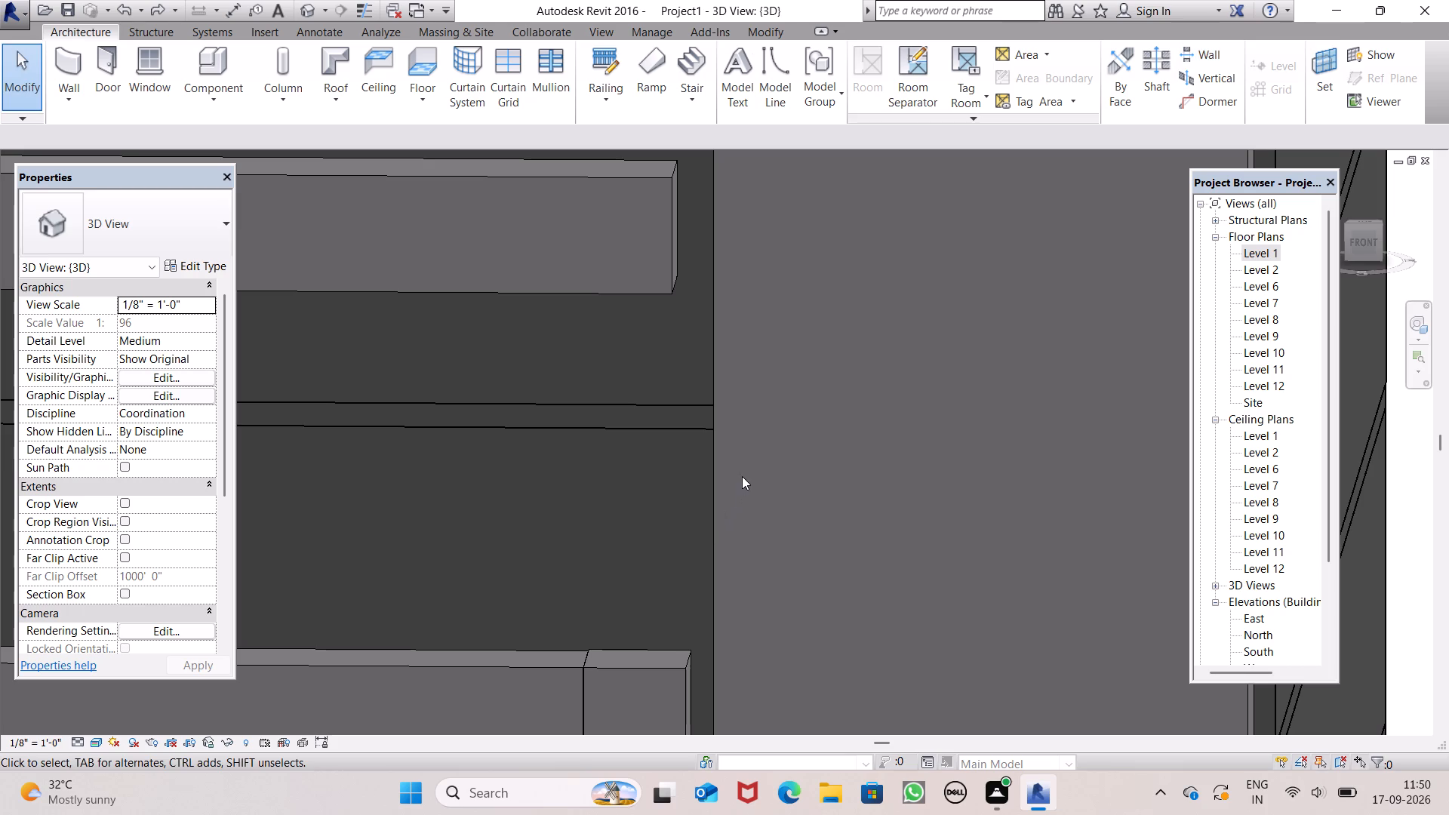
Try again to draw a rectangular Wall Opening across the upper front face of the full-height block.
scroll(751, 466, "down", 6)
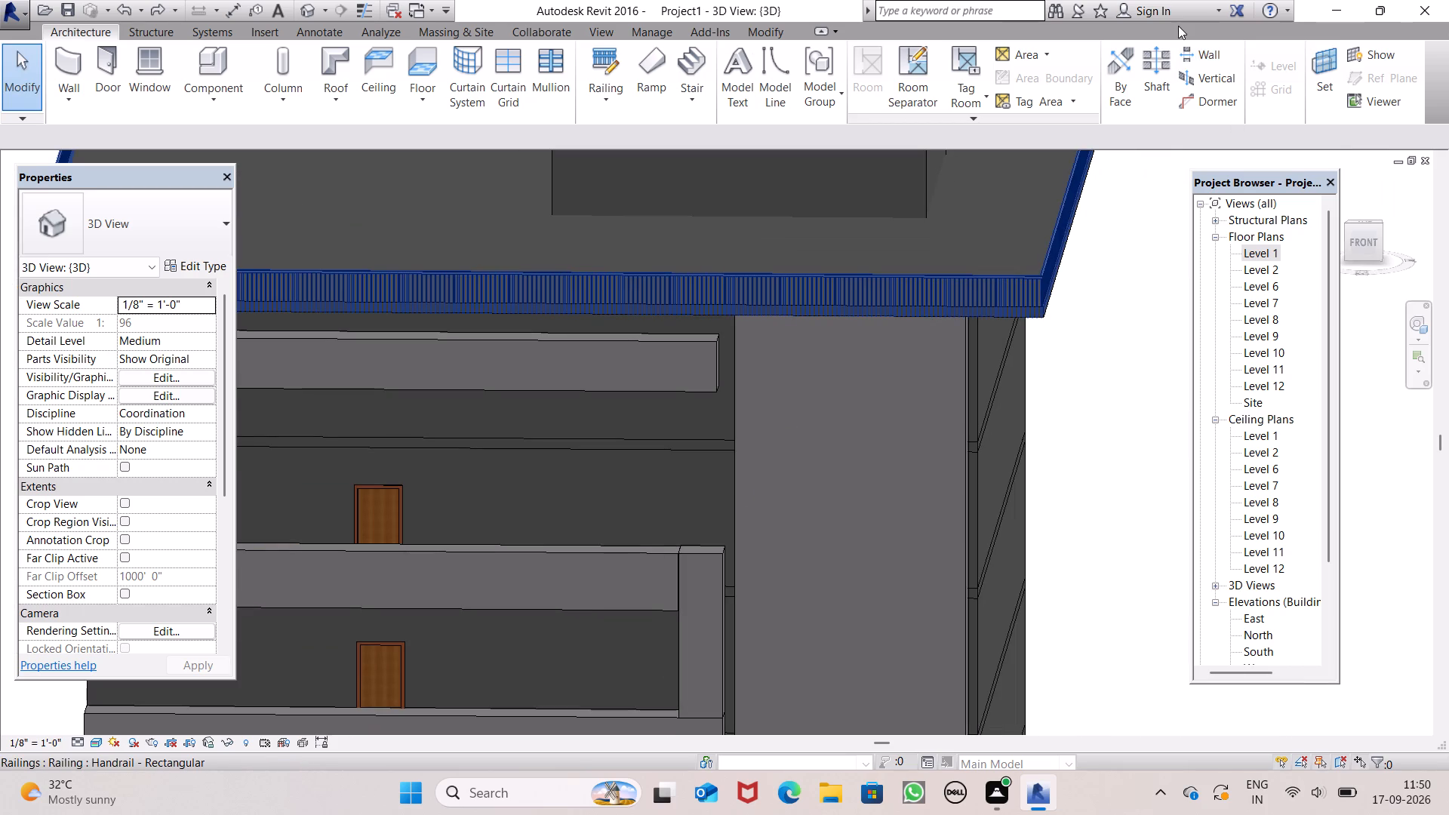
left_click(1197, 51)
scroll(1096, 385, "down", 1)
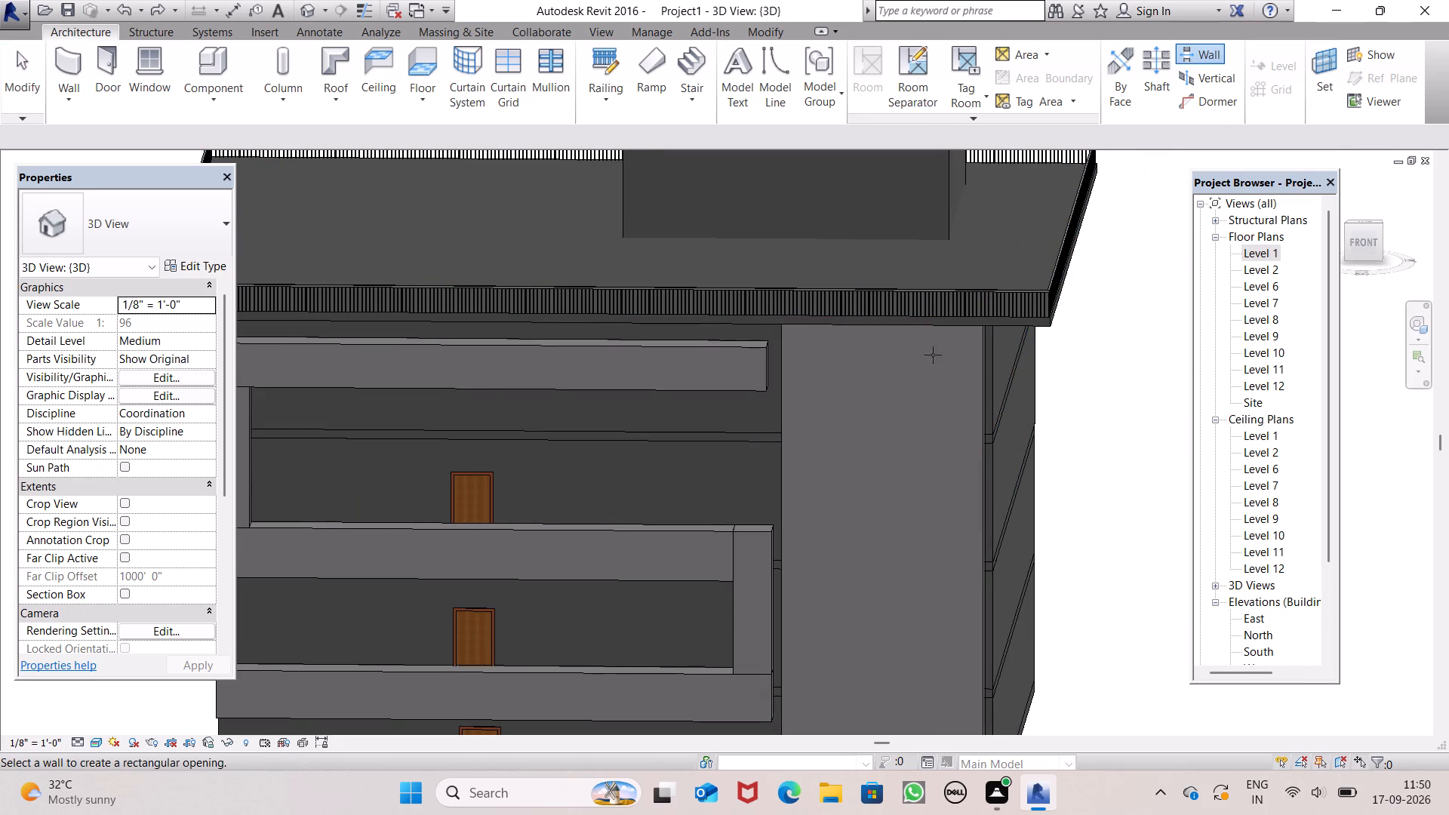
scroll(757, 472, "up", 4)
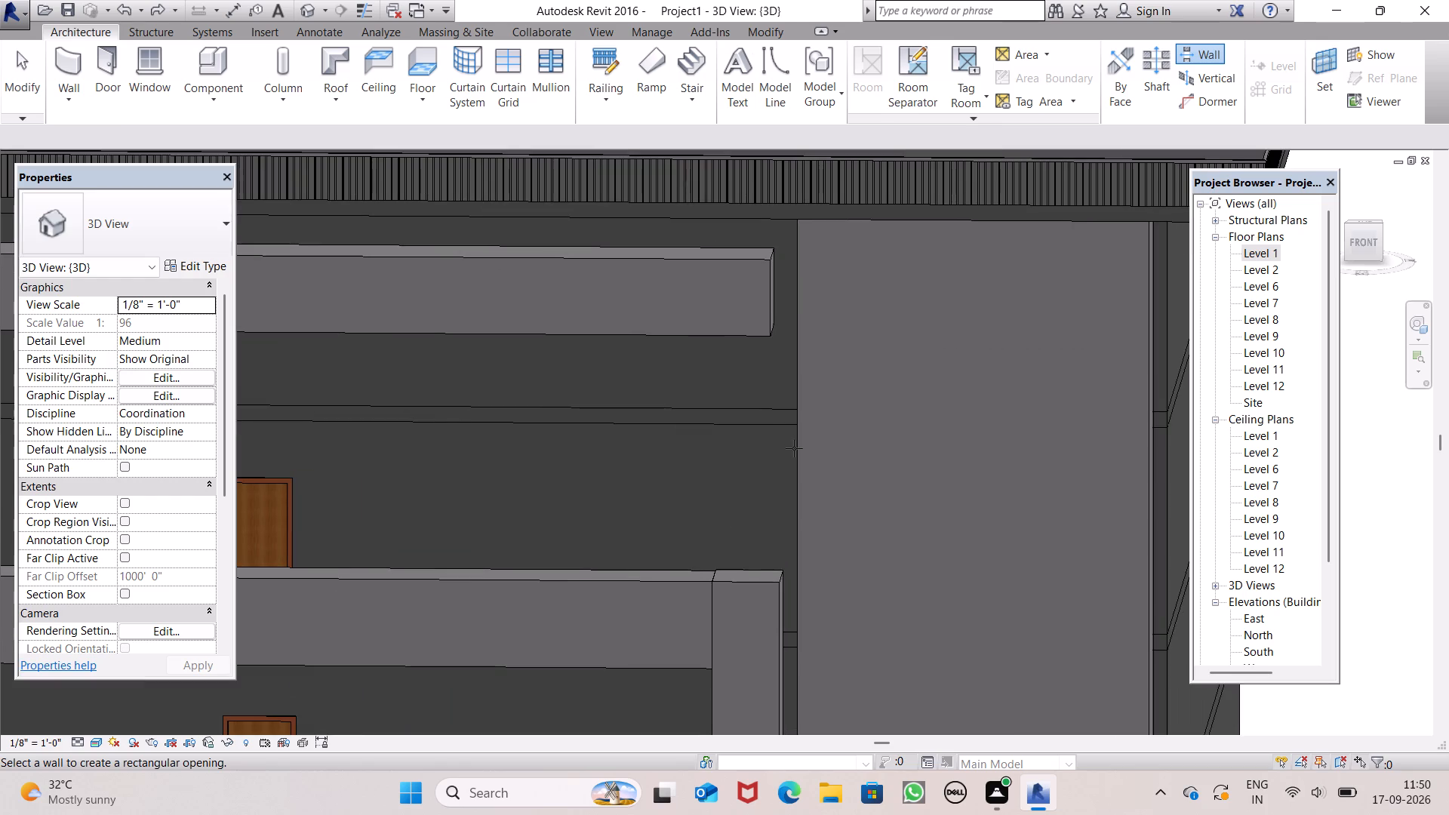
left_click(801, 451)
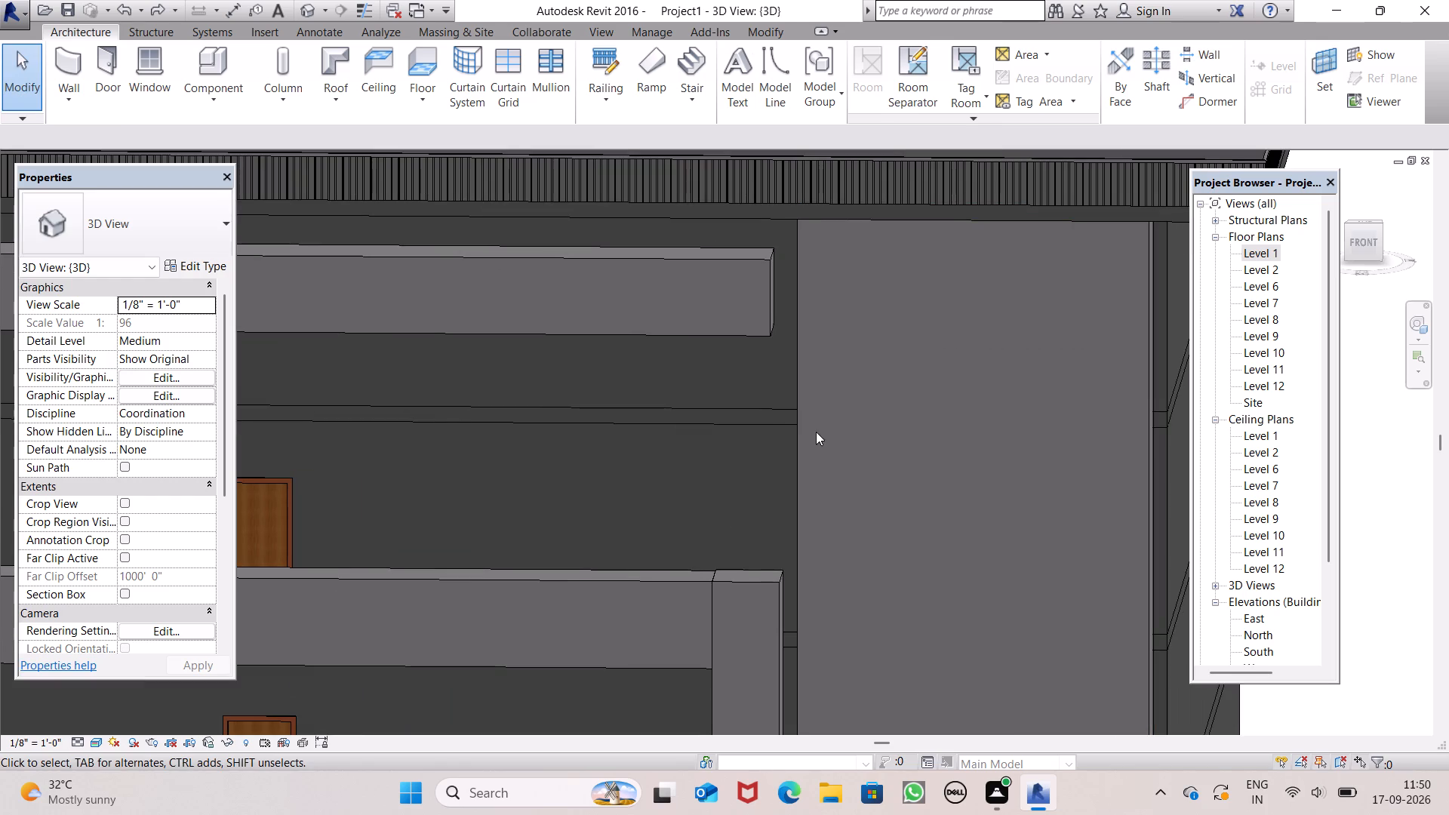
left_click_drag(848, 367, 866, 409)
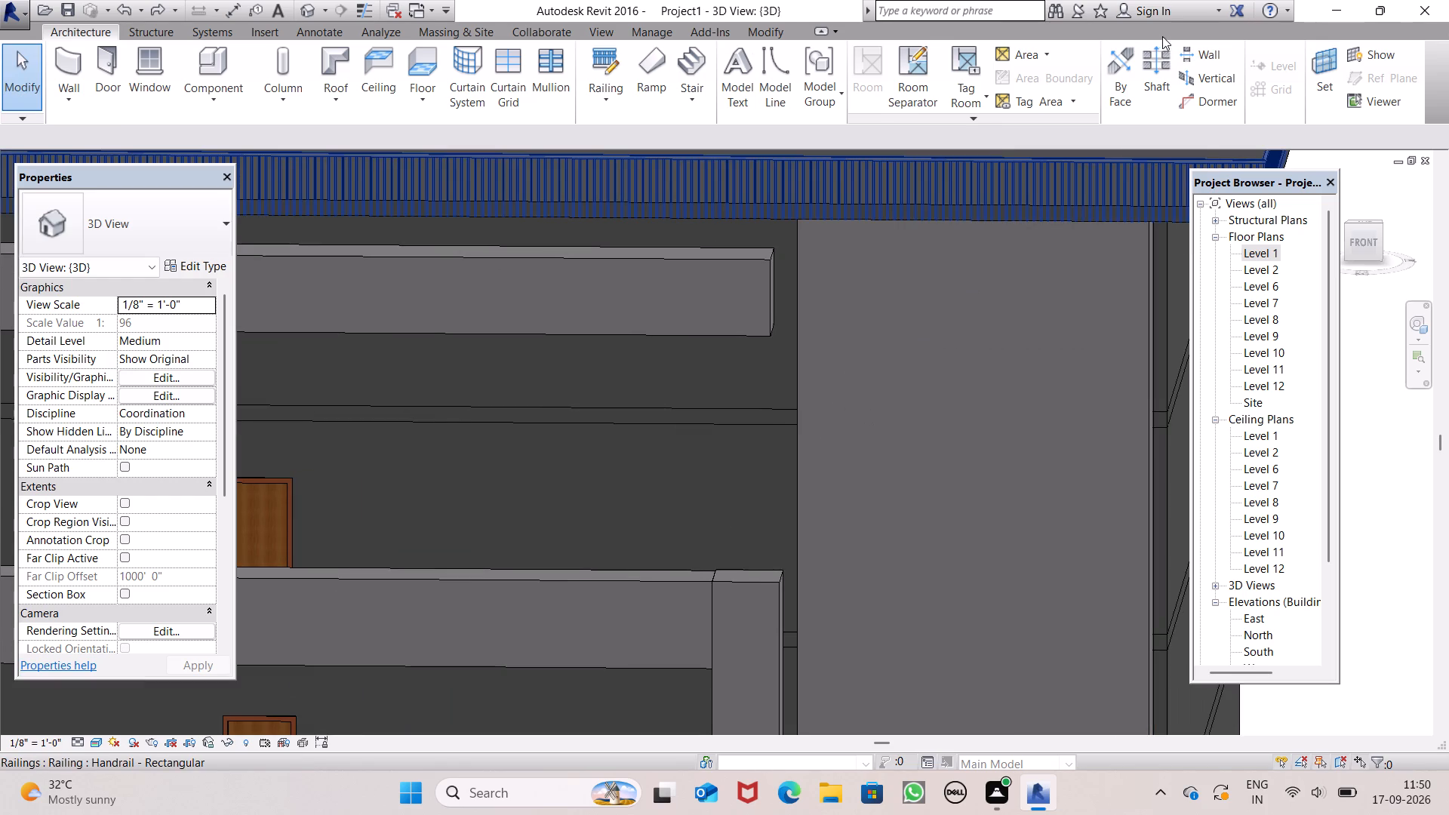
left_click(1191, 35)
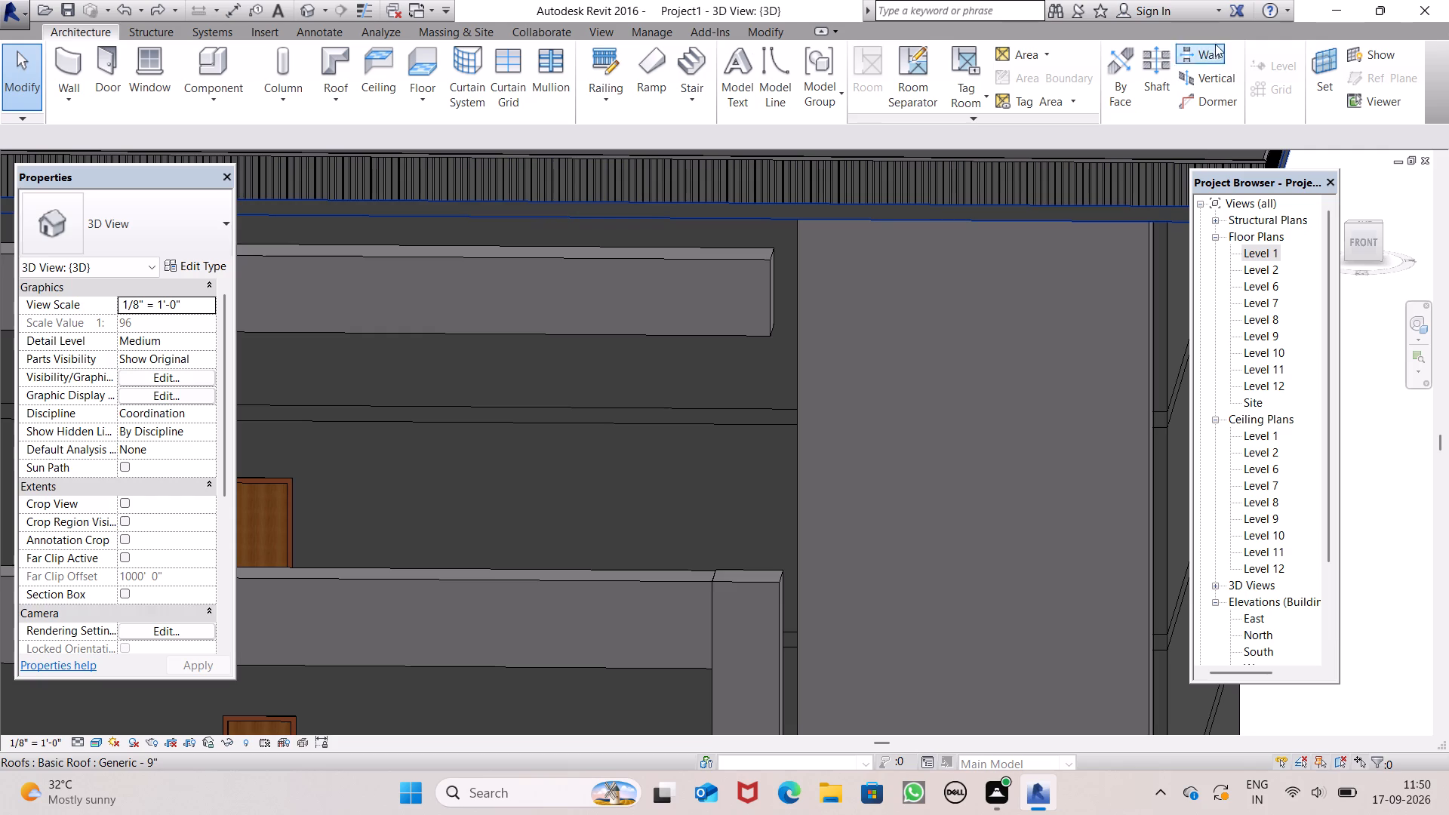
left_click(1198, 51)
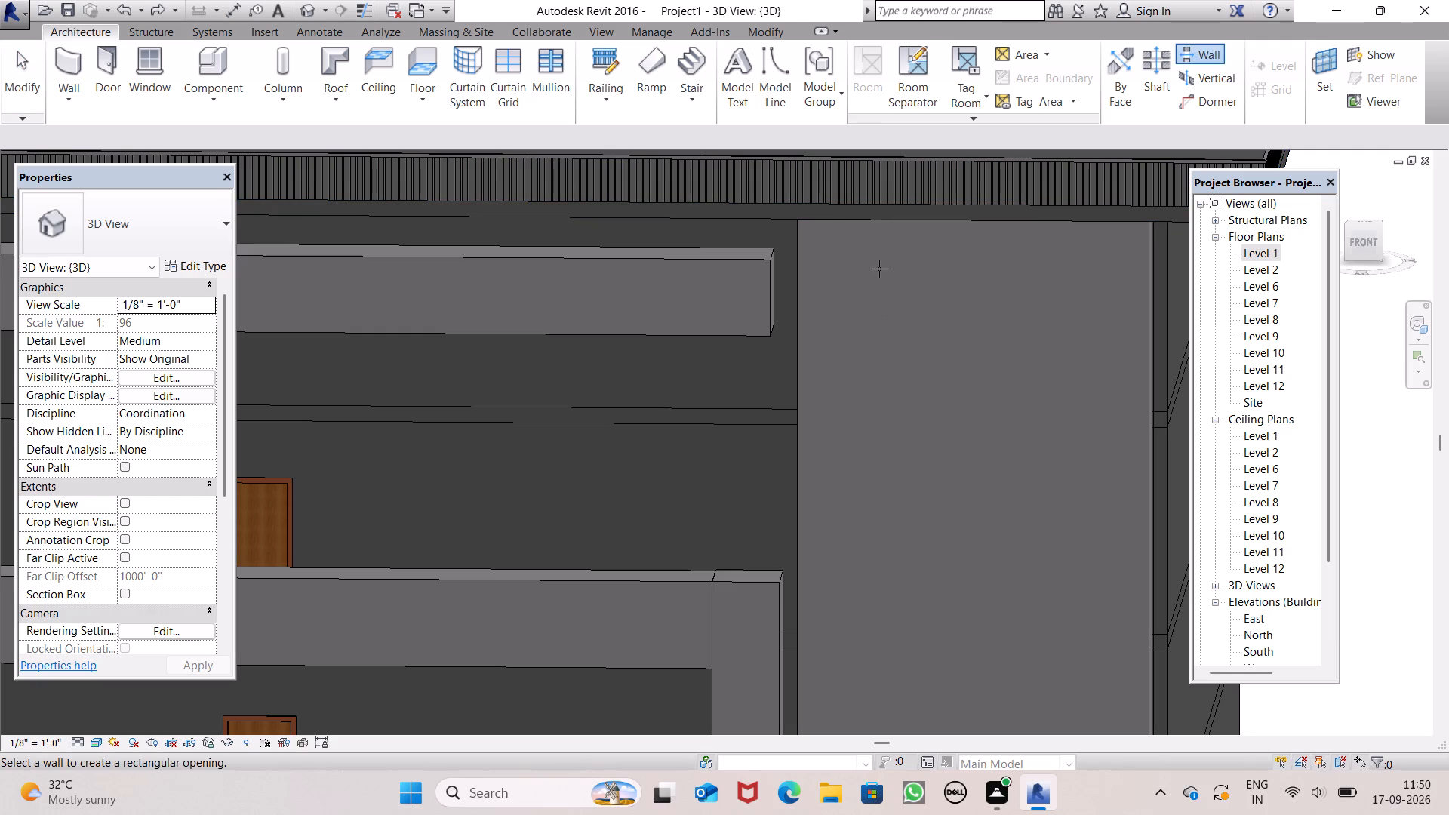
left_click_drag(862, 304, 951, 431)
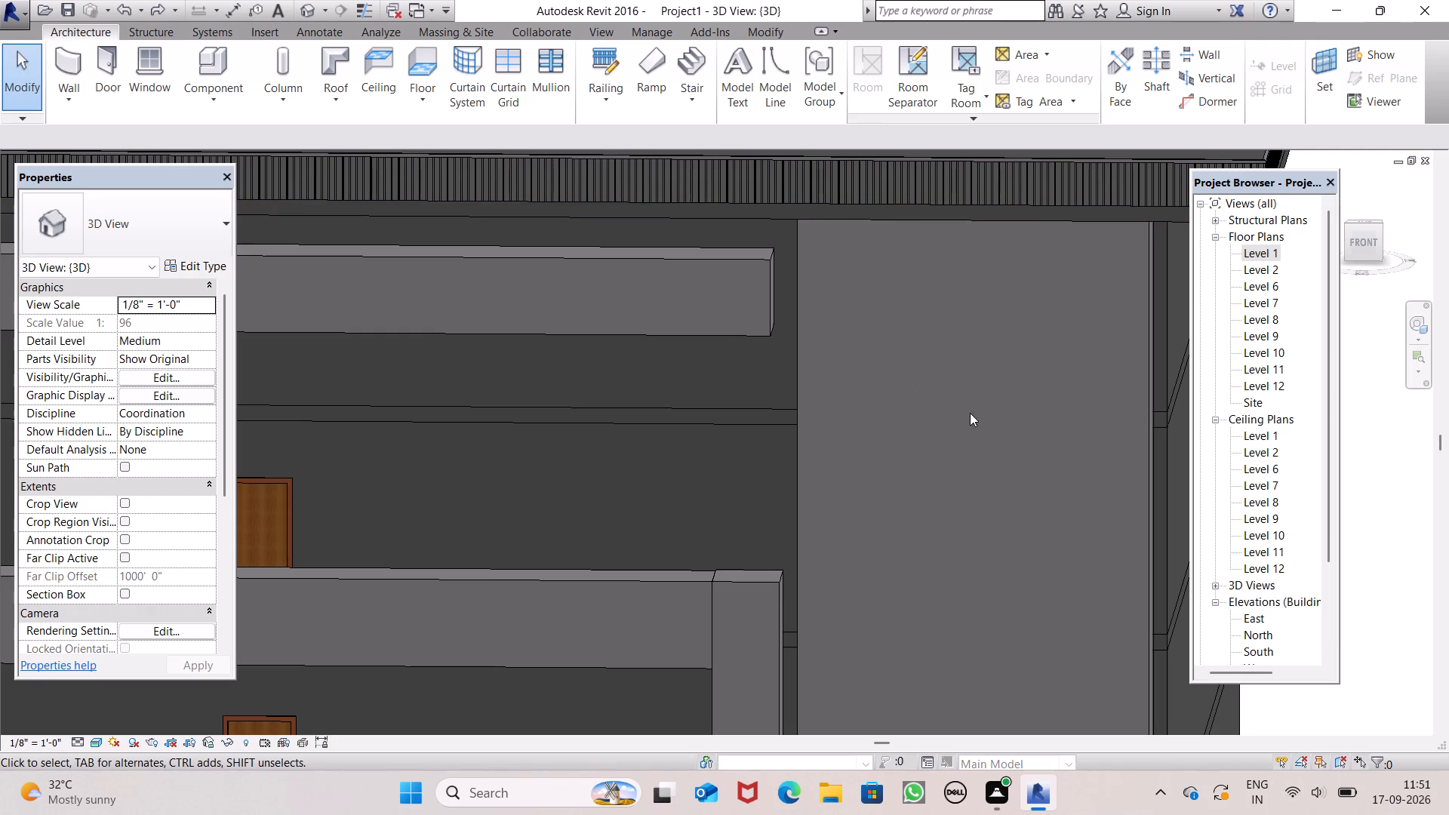
Raise the bottom of the full-height front block to roughly the underside of the lowest front band.
scroll(971, 411, "down", 8)
left_click_drag(1174, 650, 1177, 632)
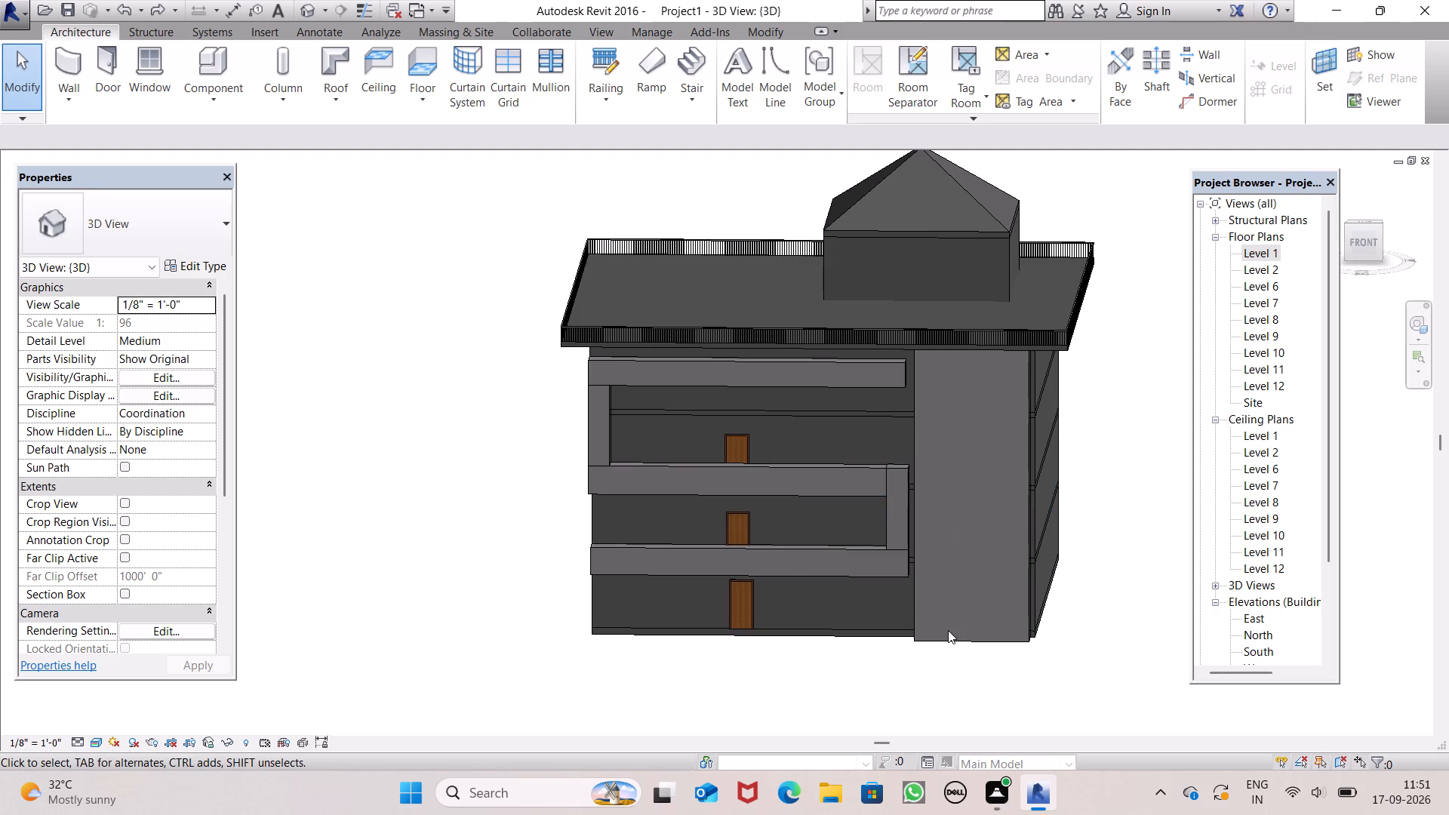
left_click(997, 640)
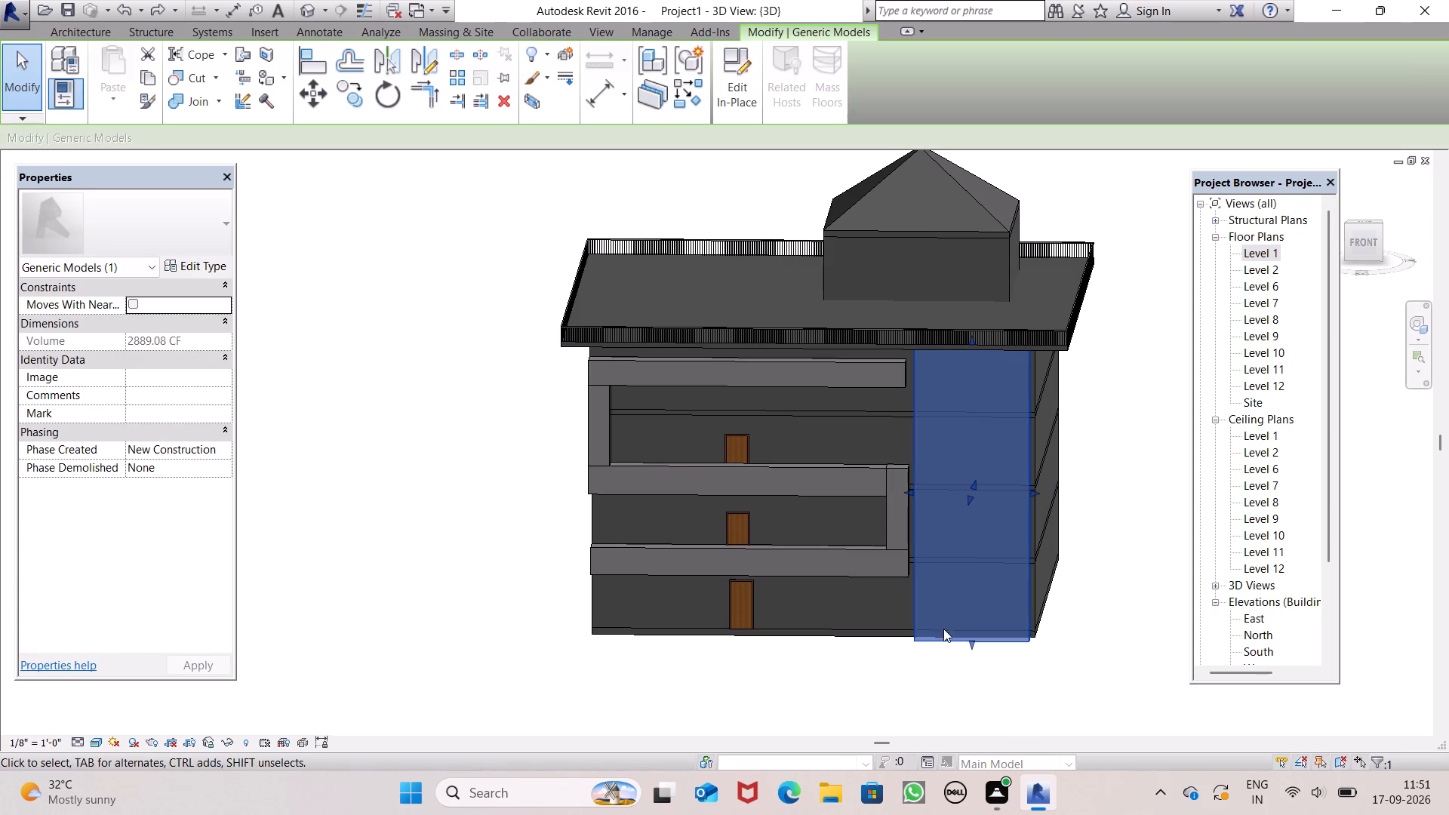
left_click_drag(970, 639, 985, 605)
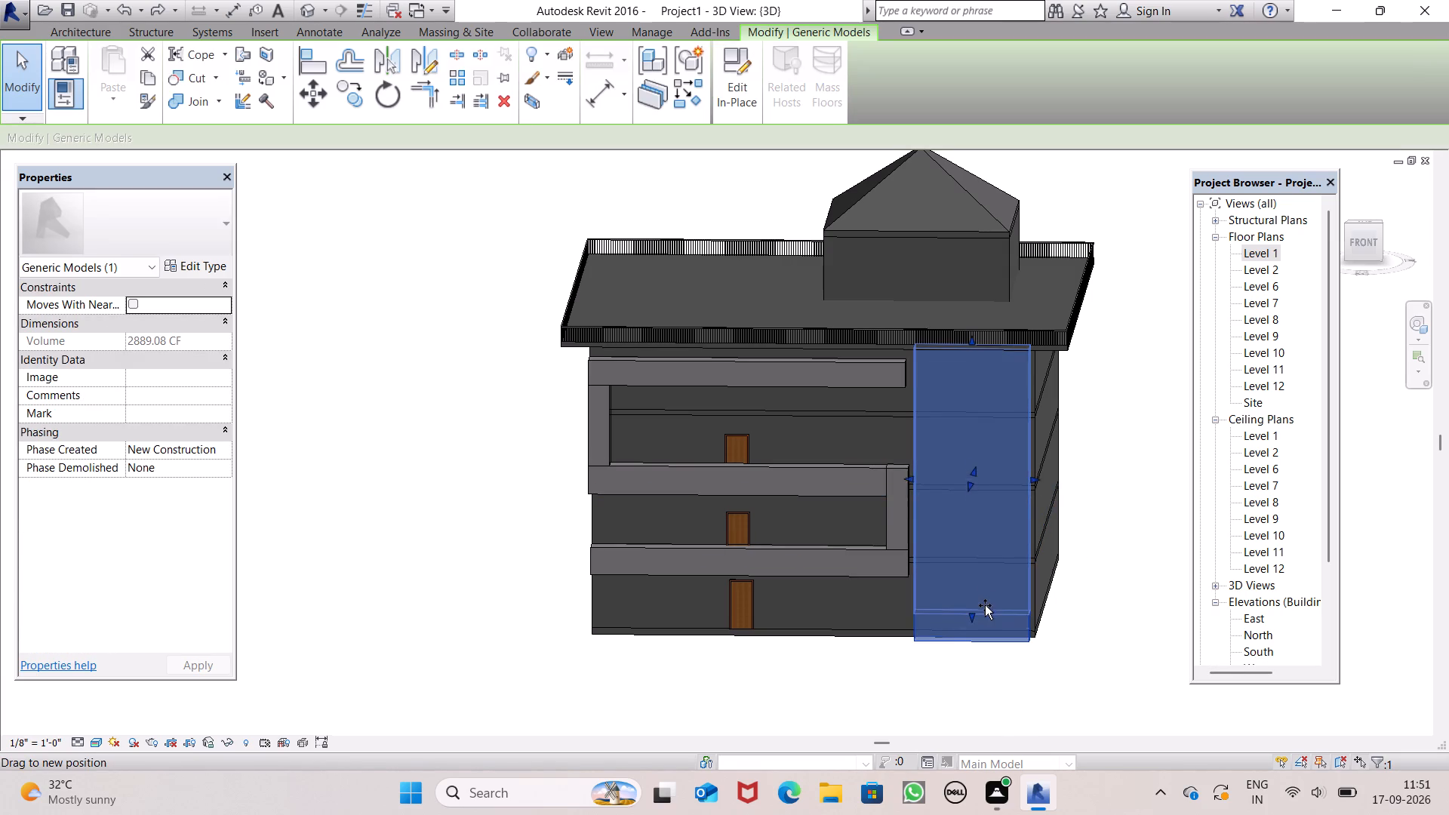
left_click_drag(985, 605, 982, 577)
Widen the raised front block toward the band frame so its side face meets the ends of the bands.
scroll(785, 599, "up", 4)
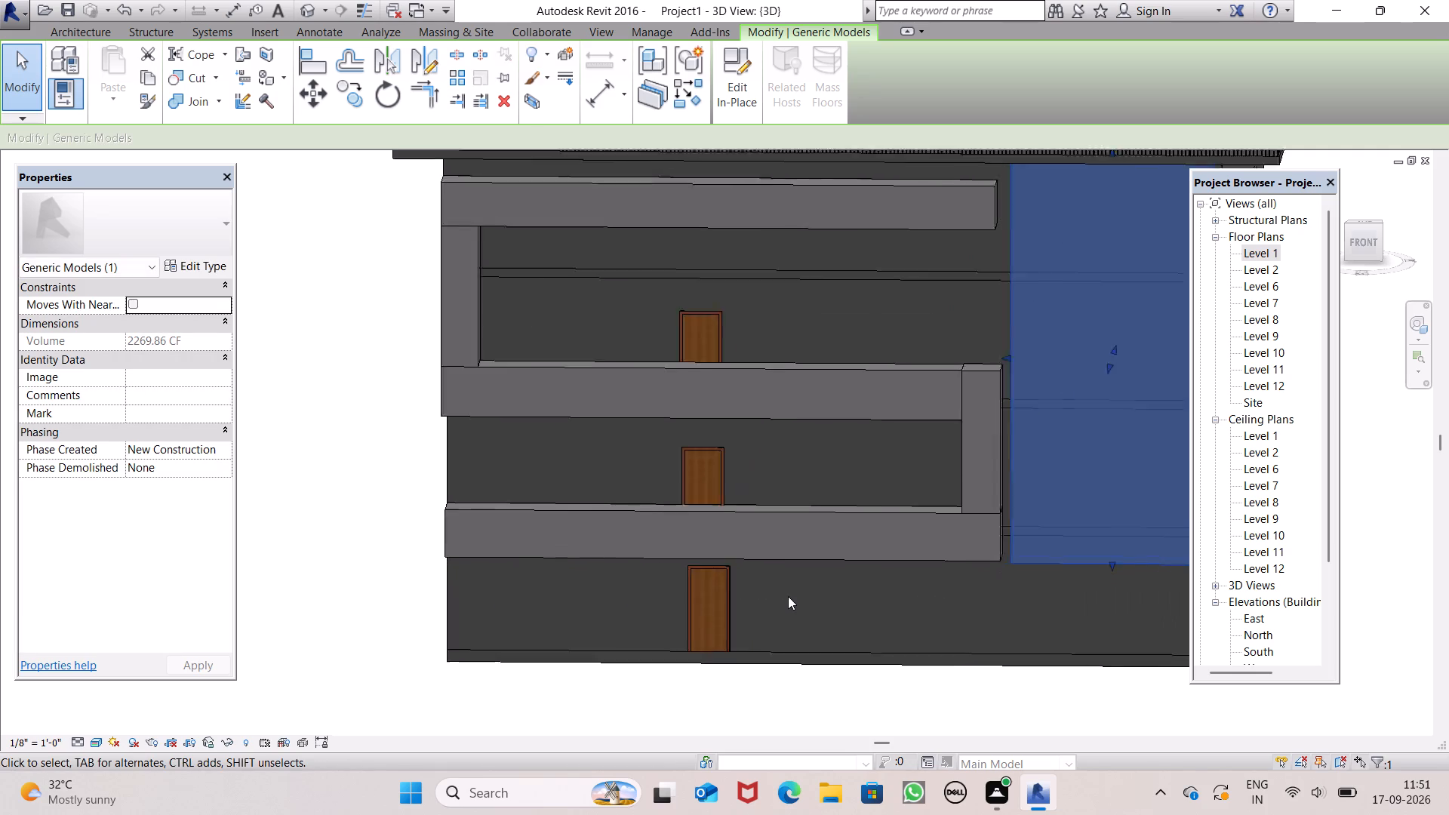
scroll(788, 596, "up", 1)
scroll(893, 596, "down", 3)
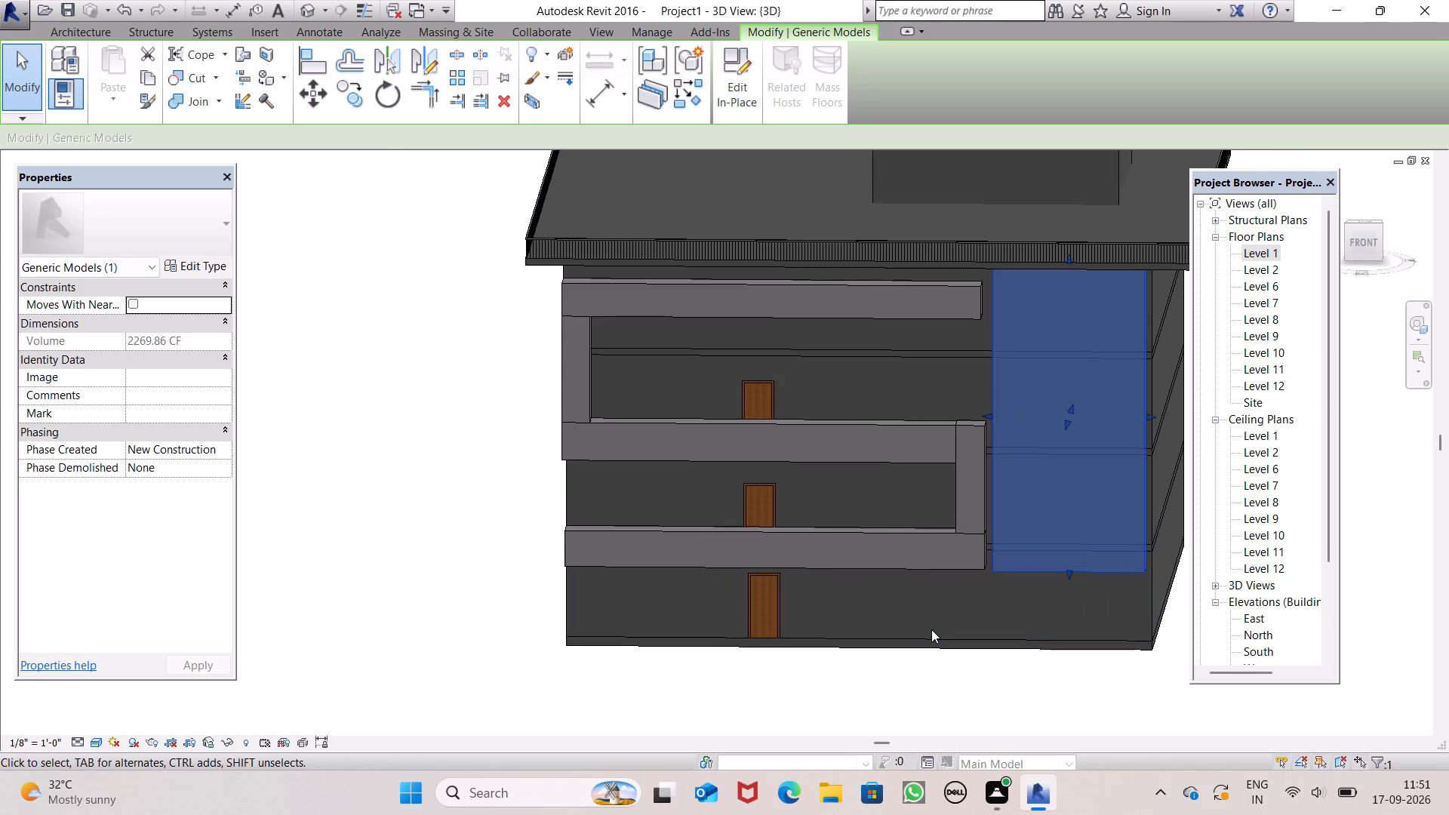
middle_click_drag(941, 645, 1084, 689, "shift")
scroll(1001, 486, "up", 6)
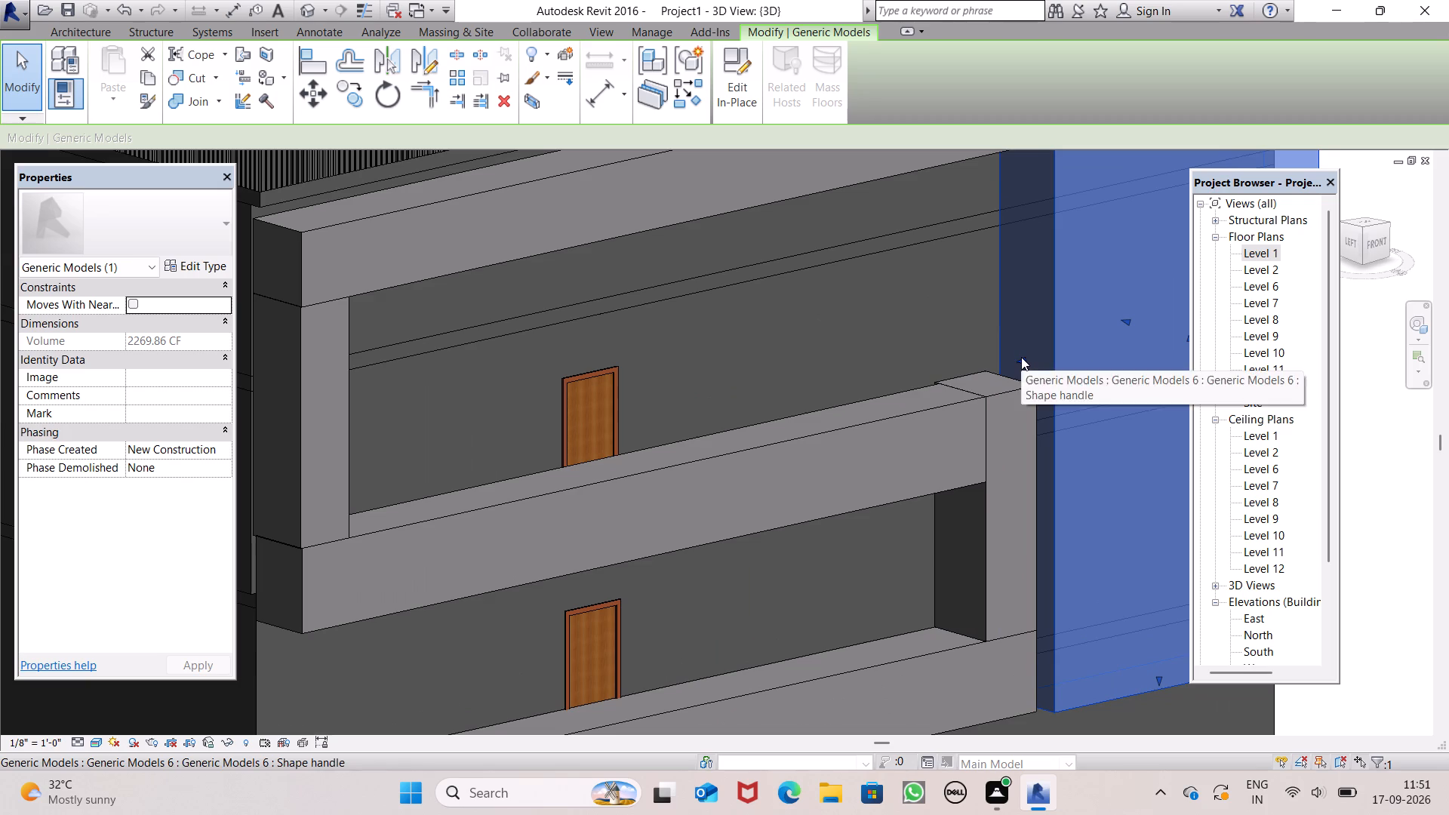
left_click_drag(1021, 357, 1001, 370)
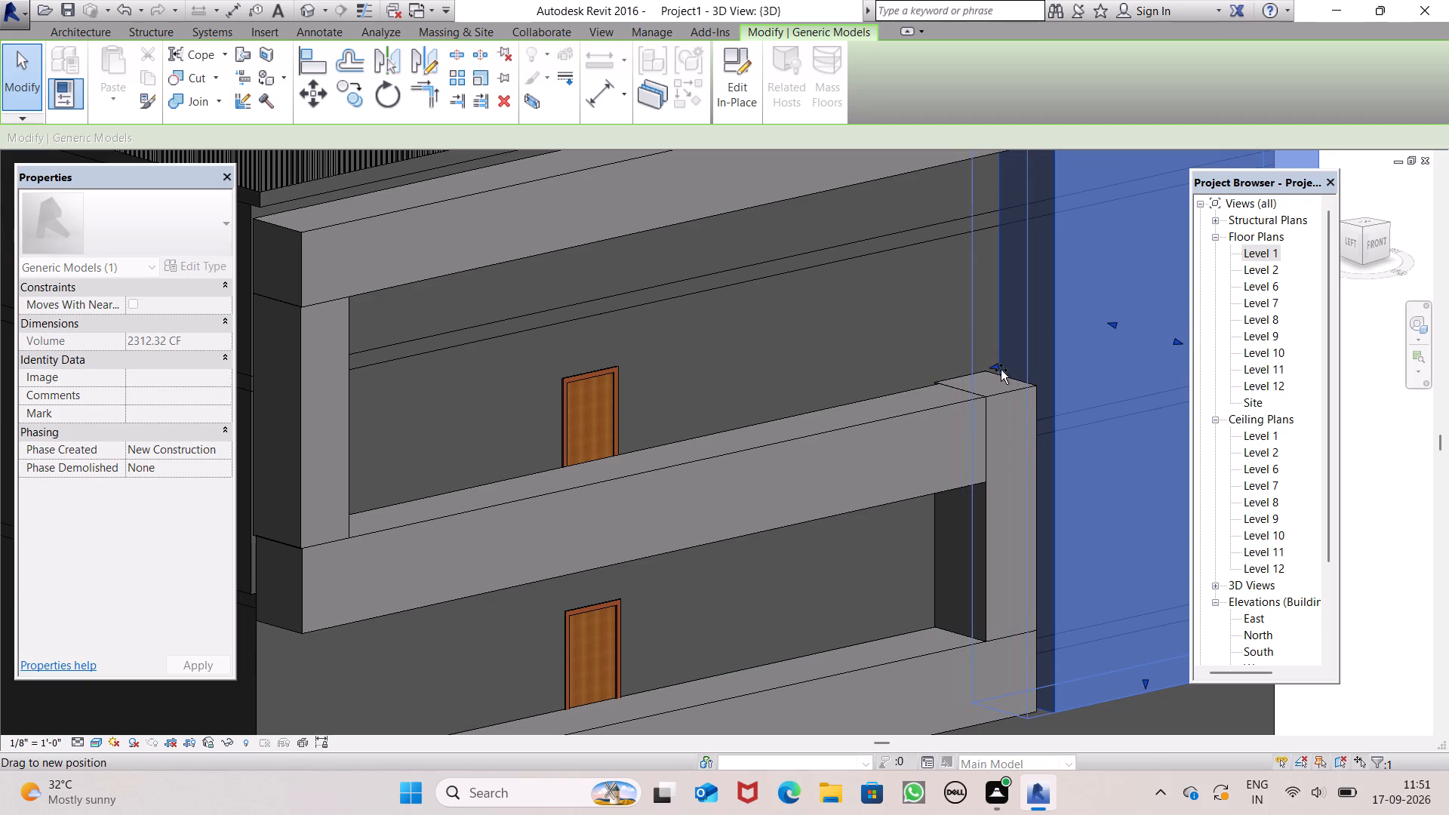
left_click_drag(1001, 370, 1012, 369)
scroll(980, 471, "down", 5)
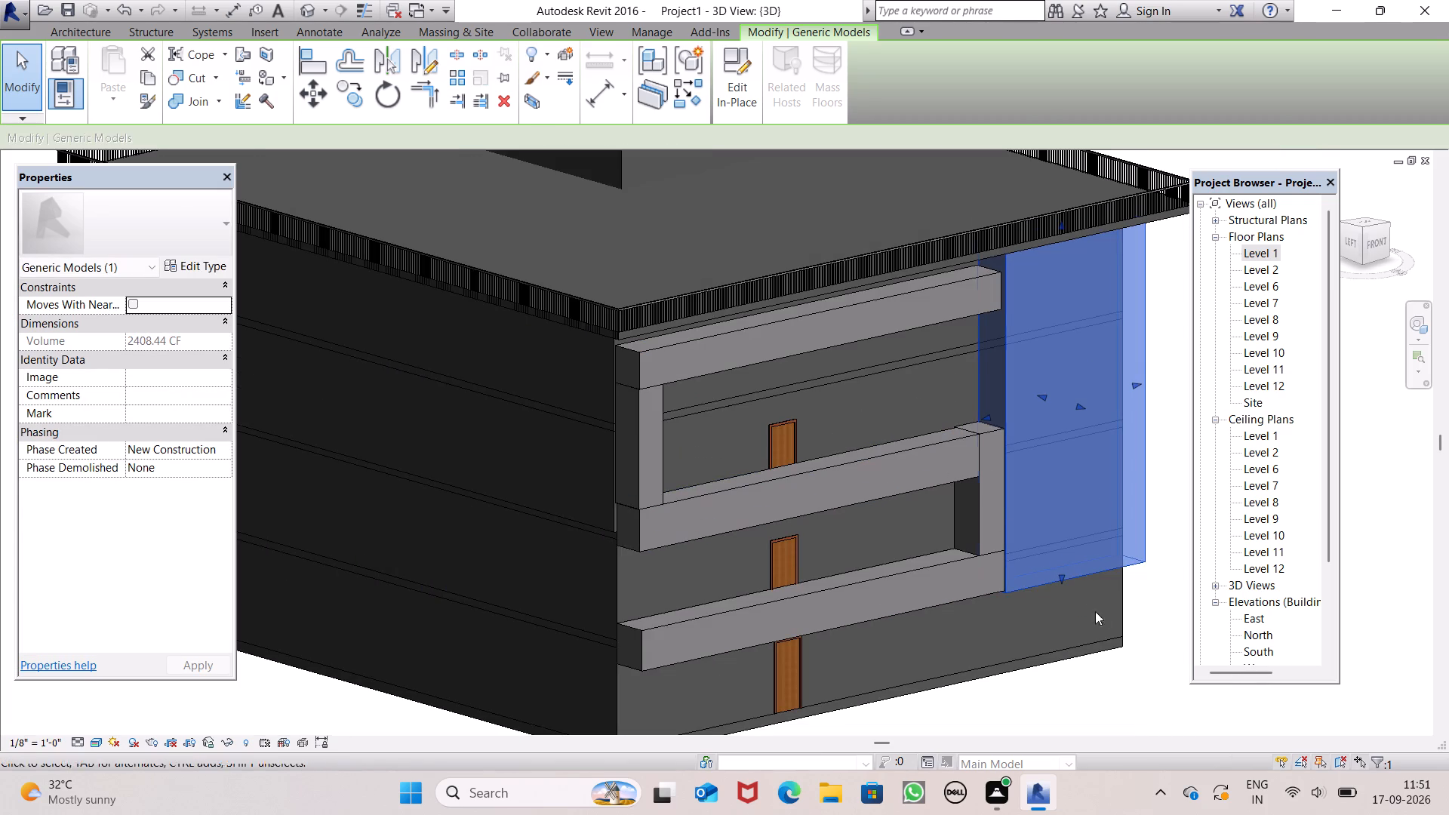
Lower the bottom of the raised front block slightly below the underside of the lowest front band.
middle_click_drag(1106, 637, 1029, 487, "shift")
scroll(1018, 603, "up", 7)
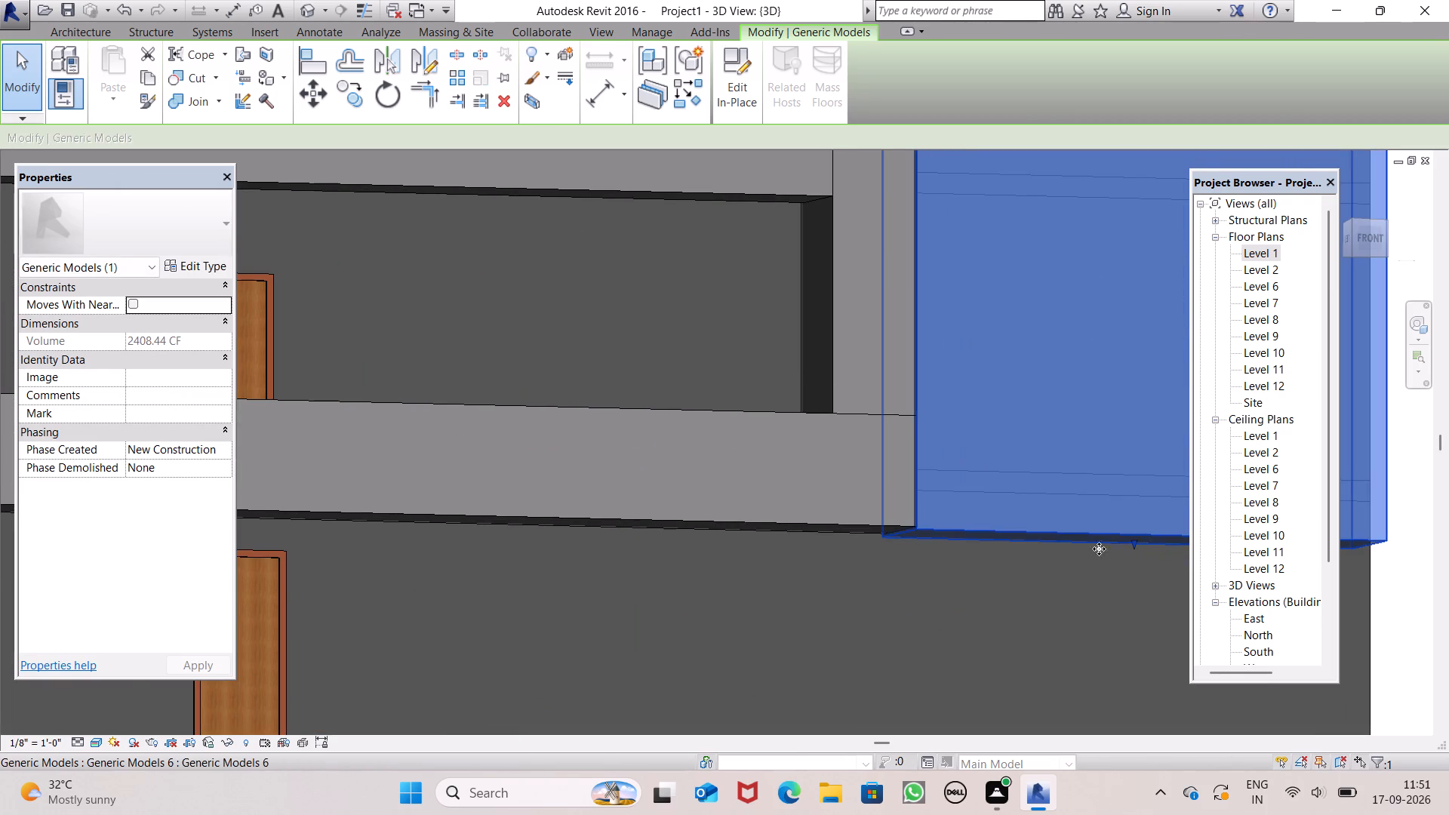
left_click_drag(1137, 547, 1137, 579)
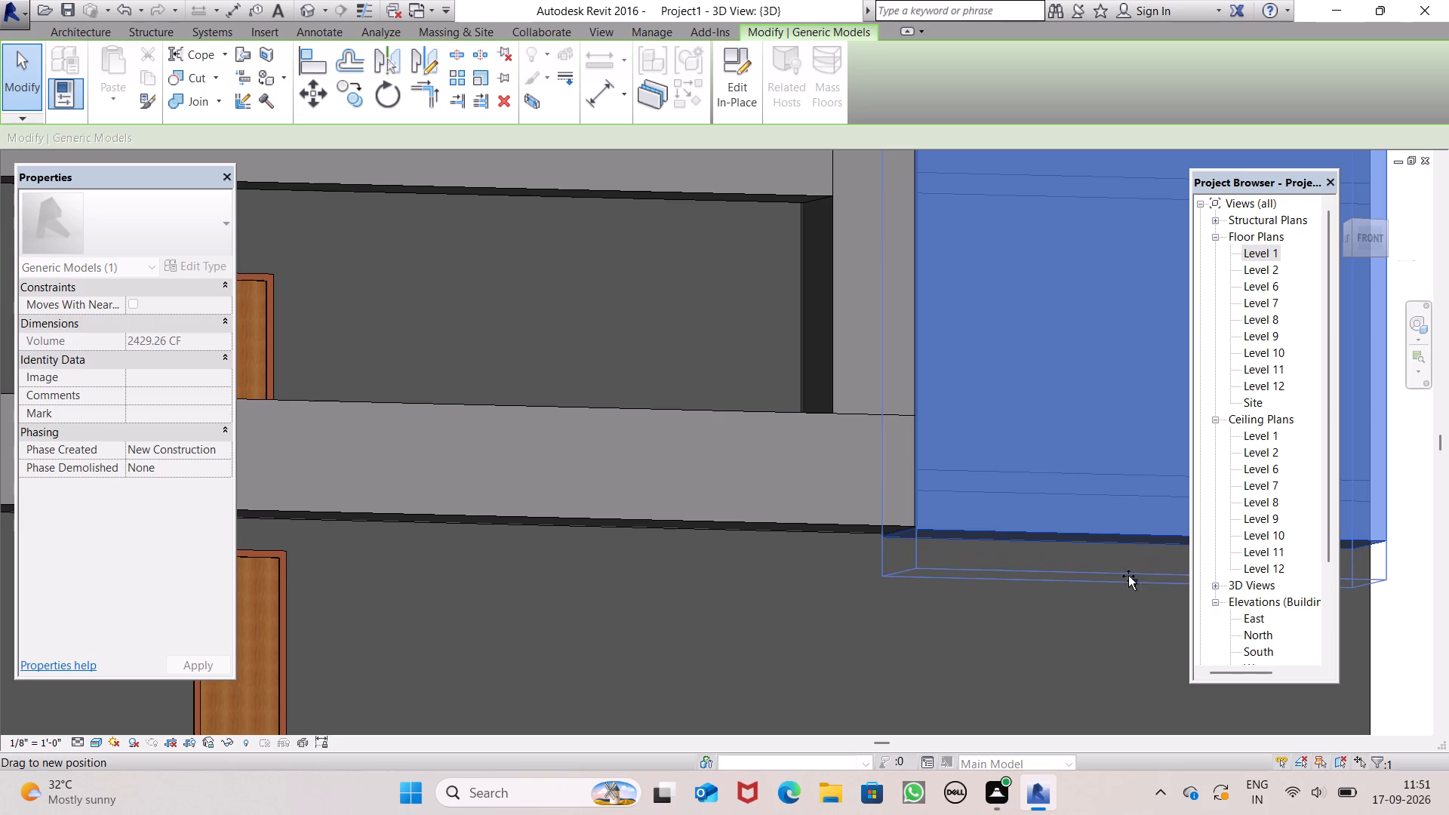
scroll(986, 544, "down", 5)
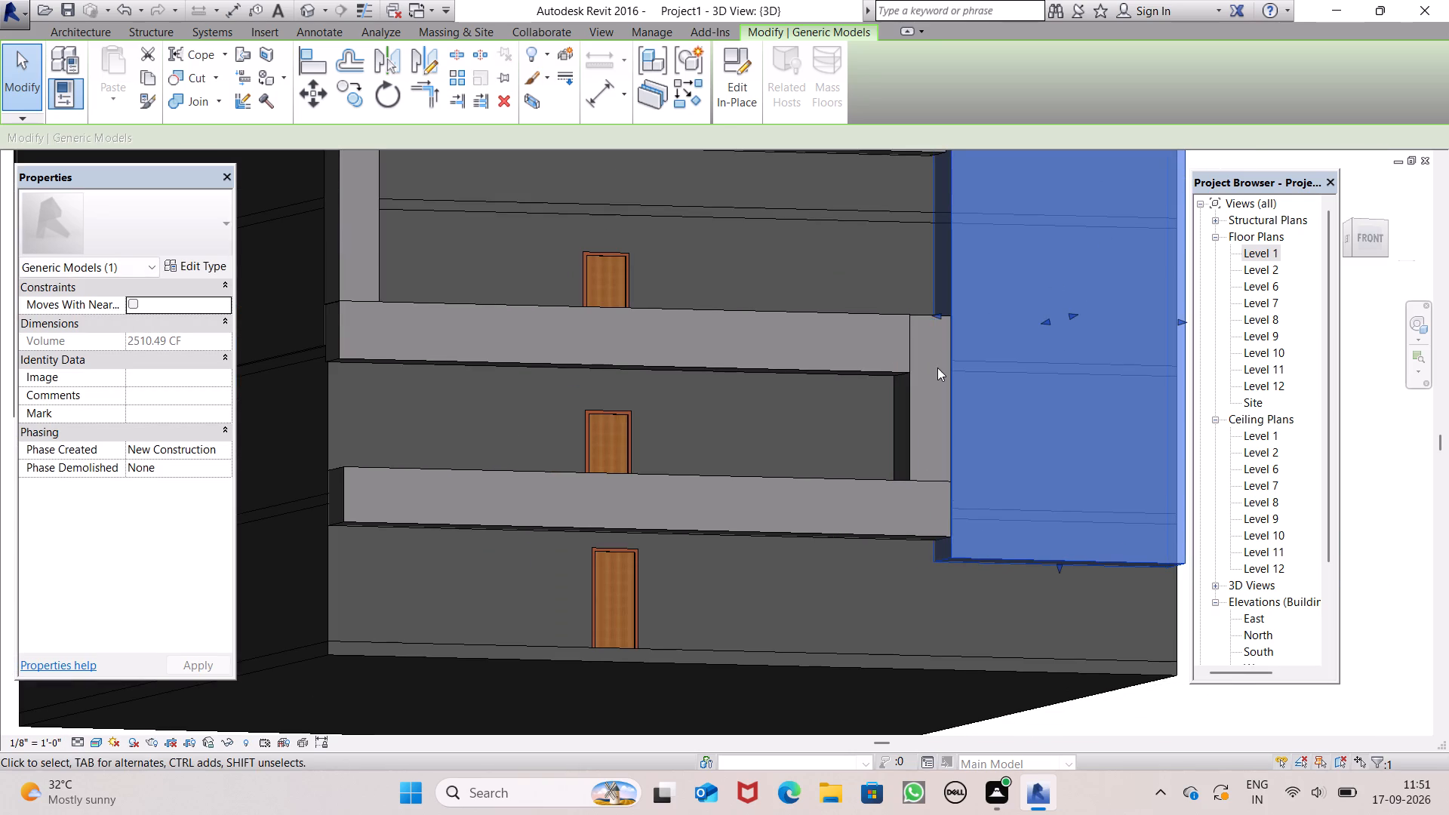
scroll(793, 543, "down", 7)
left_click(1039, 614)
Save the project in the Documents folder under the file name Revit 4stair.
middle_click_drag(980, 538, 981, 549, "shift")
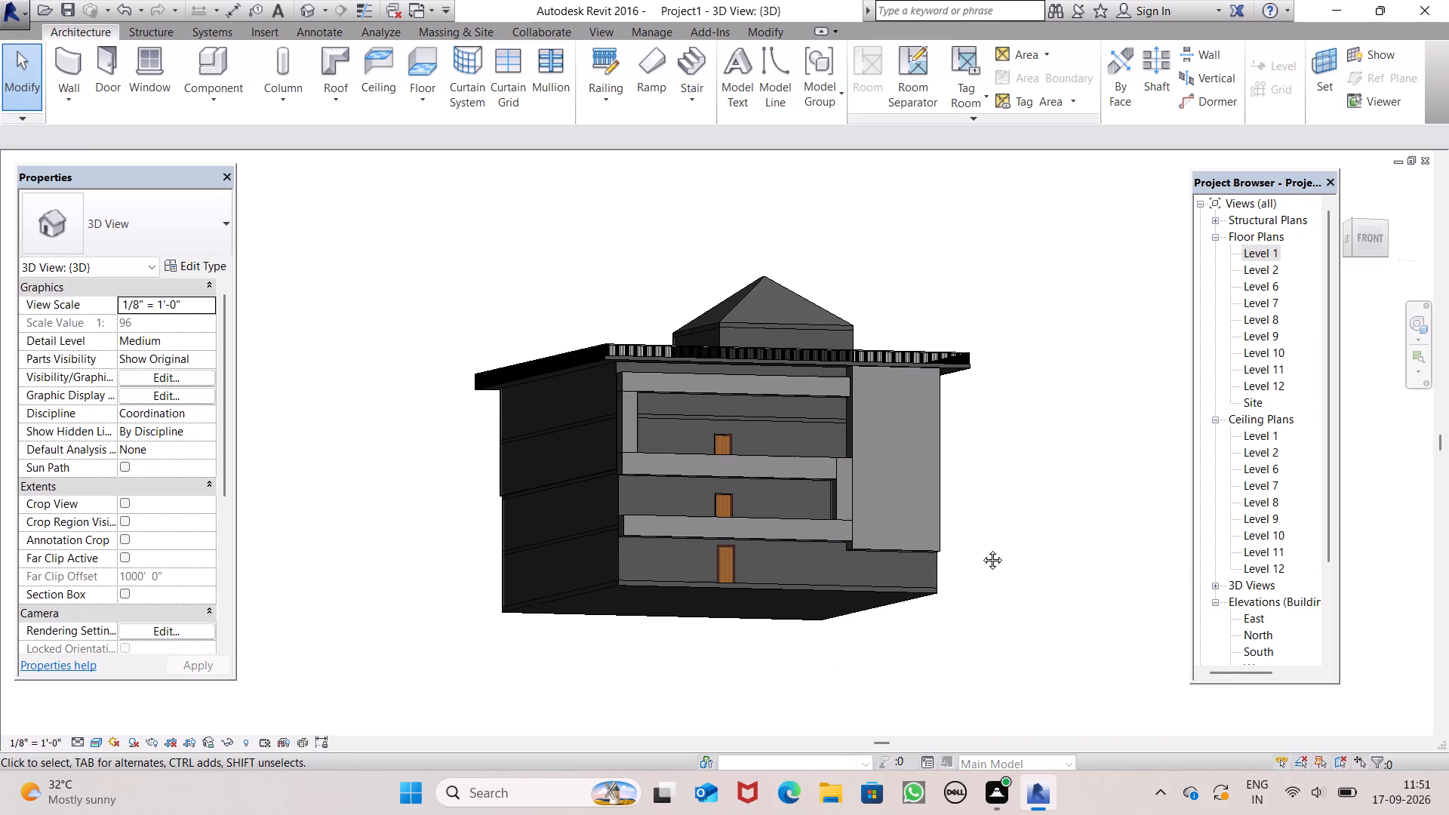
middle_click_drag(981, 549, 899, 687, "shift")
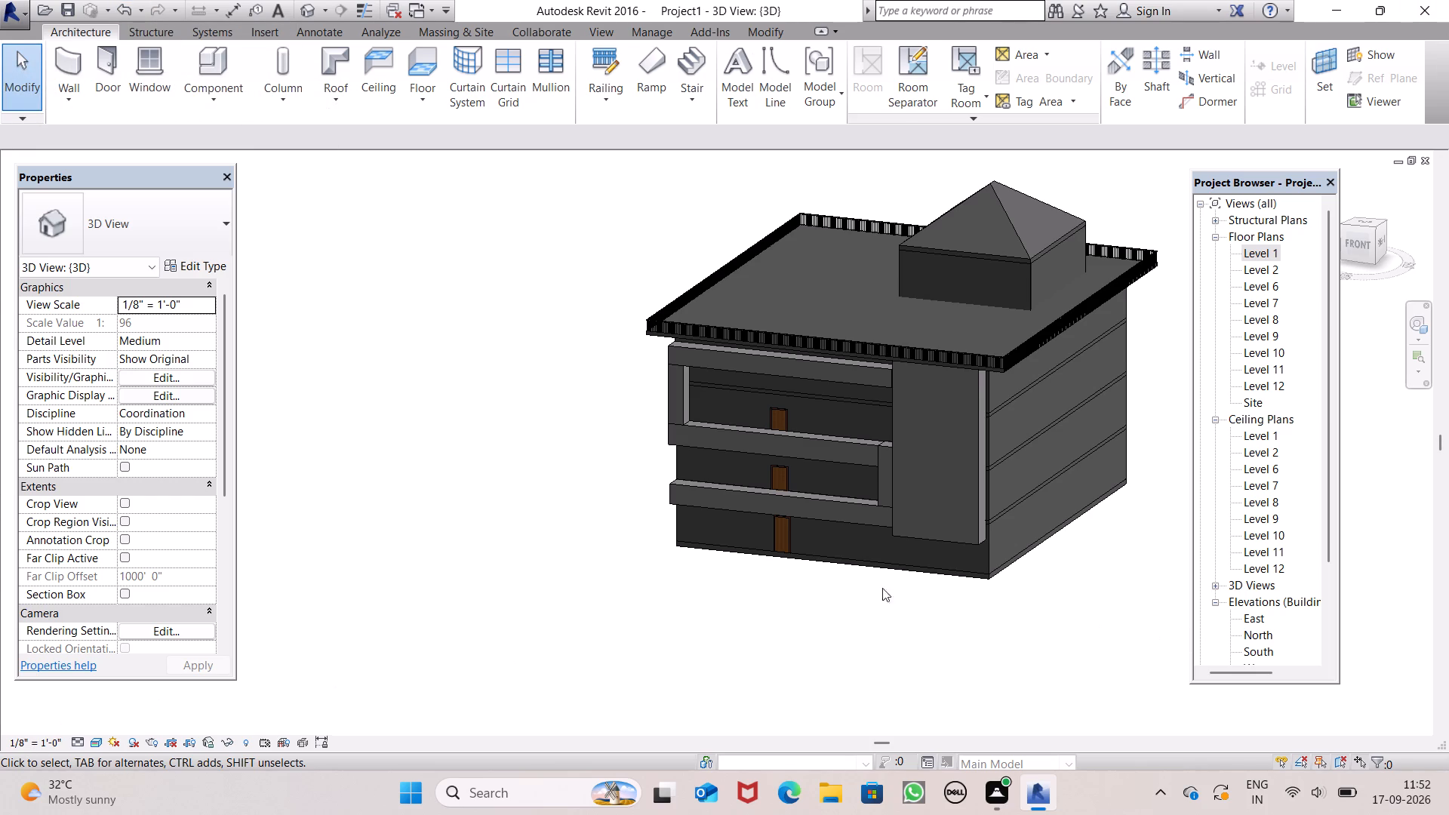
scroll(782, 586, "down", 5)
scroll(772, 526, "up", 4)
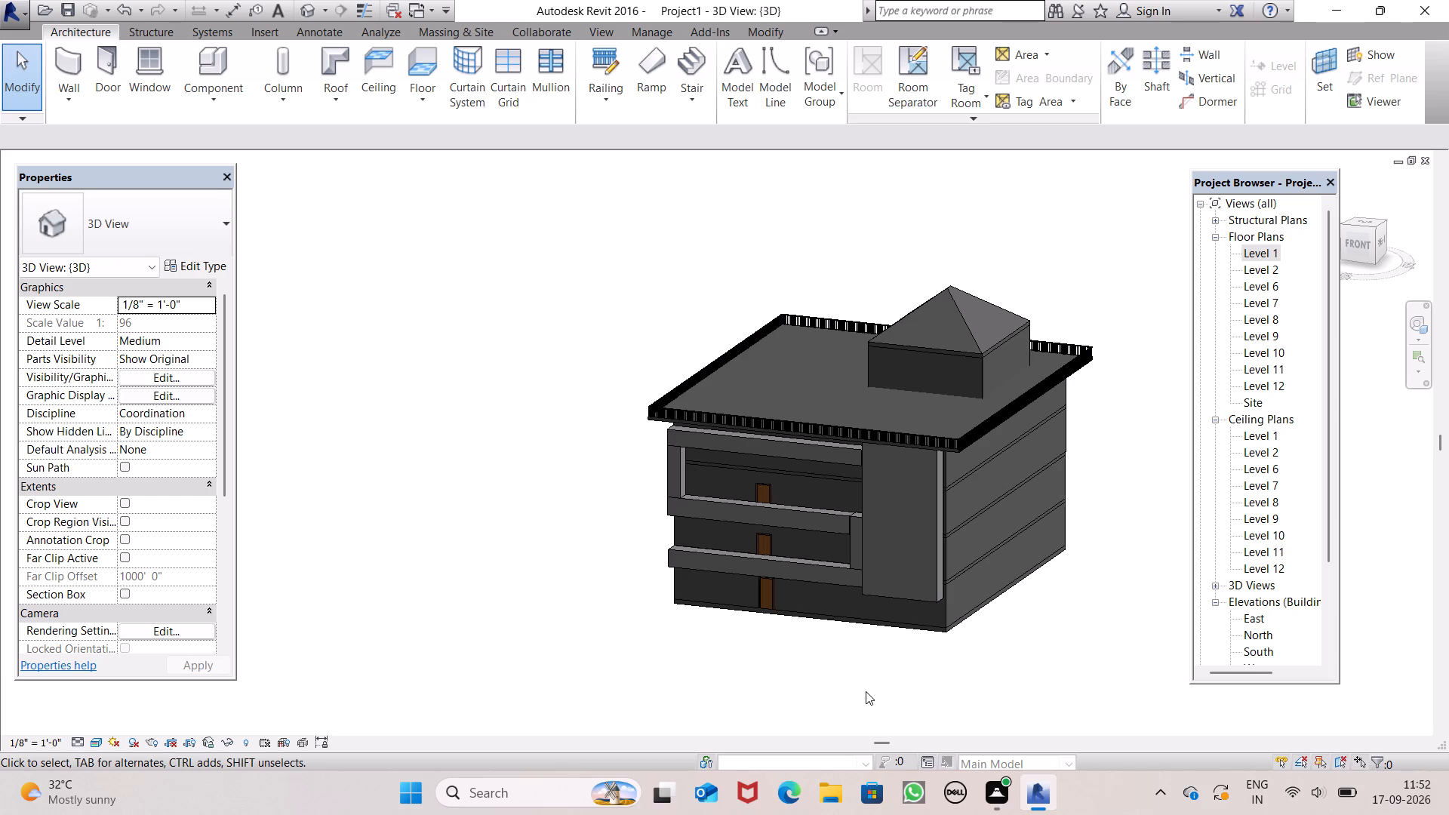
key("ctrl+s")
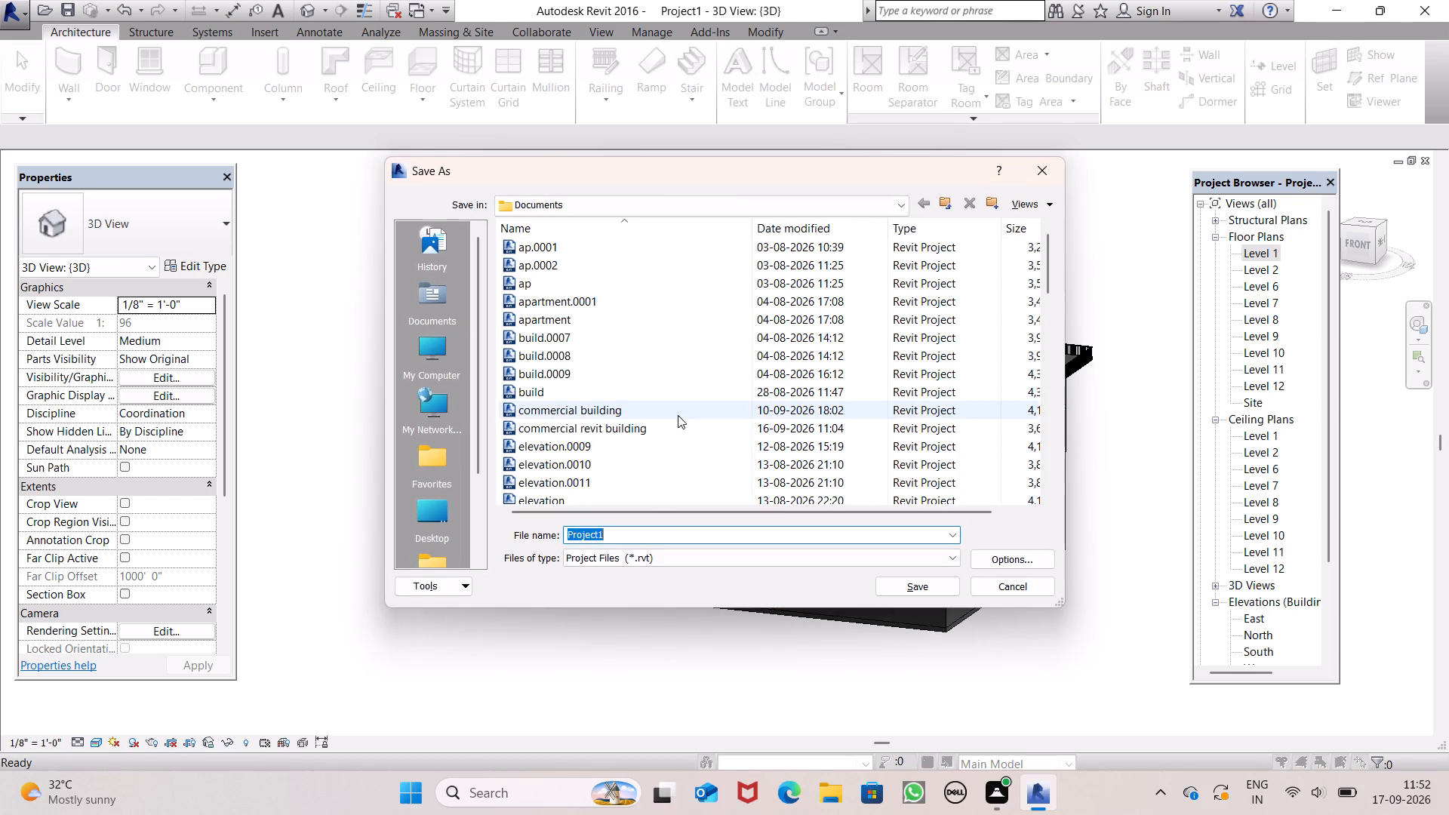
left_click(679, 536)
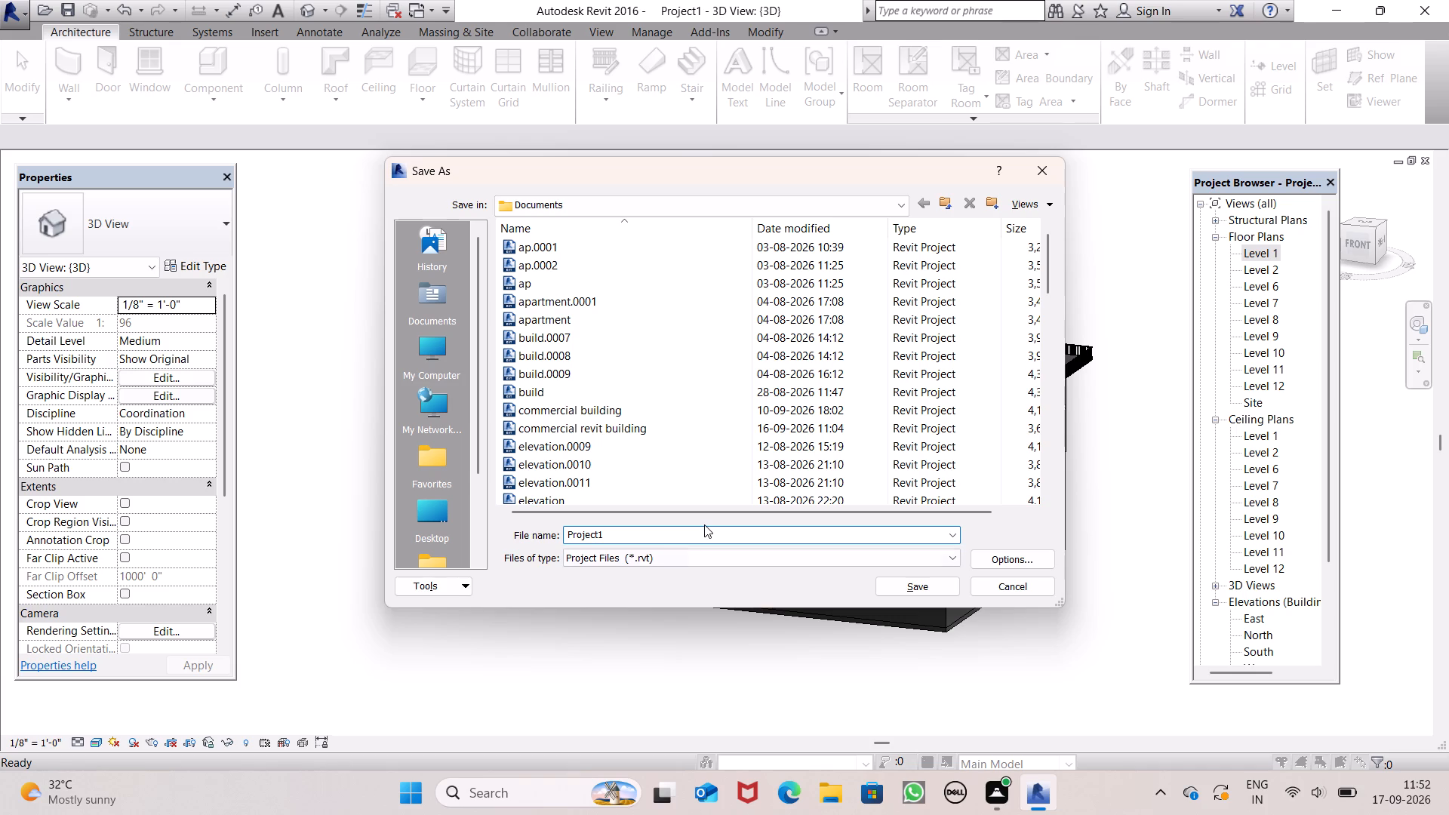
key("BackSpace")
key("BackSpace")
key("BackSpace")
key("BackSpace")
key("BackSpace")
key("BackSpace")
key("BackSpace")
key("BackSpace")
key("BackSpace")
key("BackSpace")
key("BackSpace")
key("BackSpace")
key("BackSpace")
key("BackSpace")
key("BackSpace")
right_click_drag(0, 814, 263, 814)
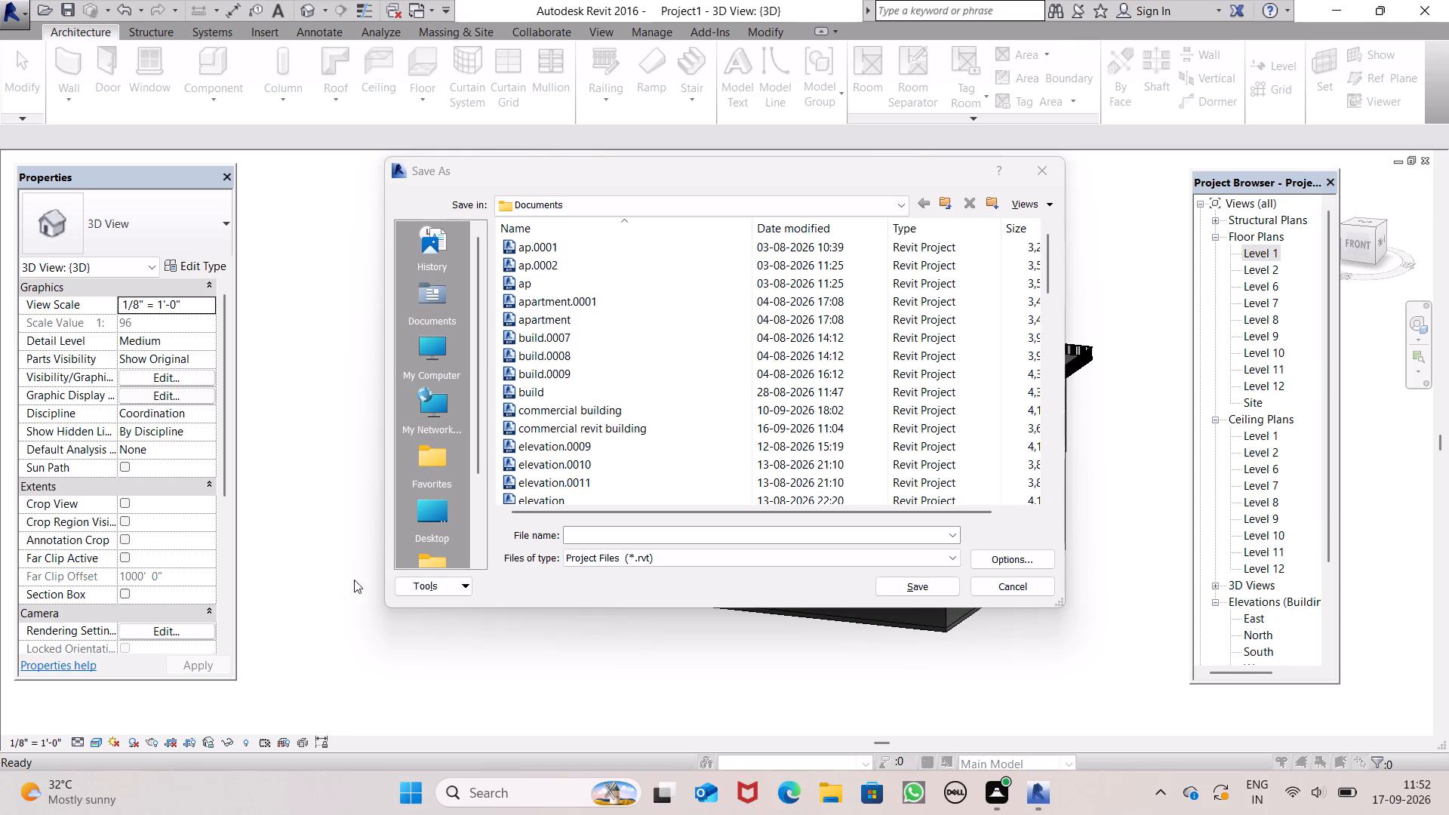
left_click(585, 540)
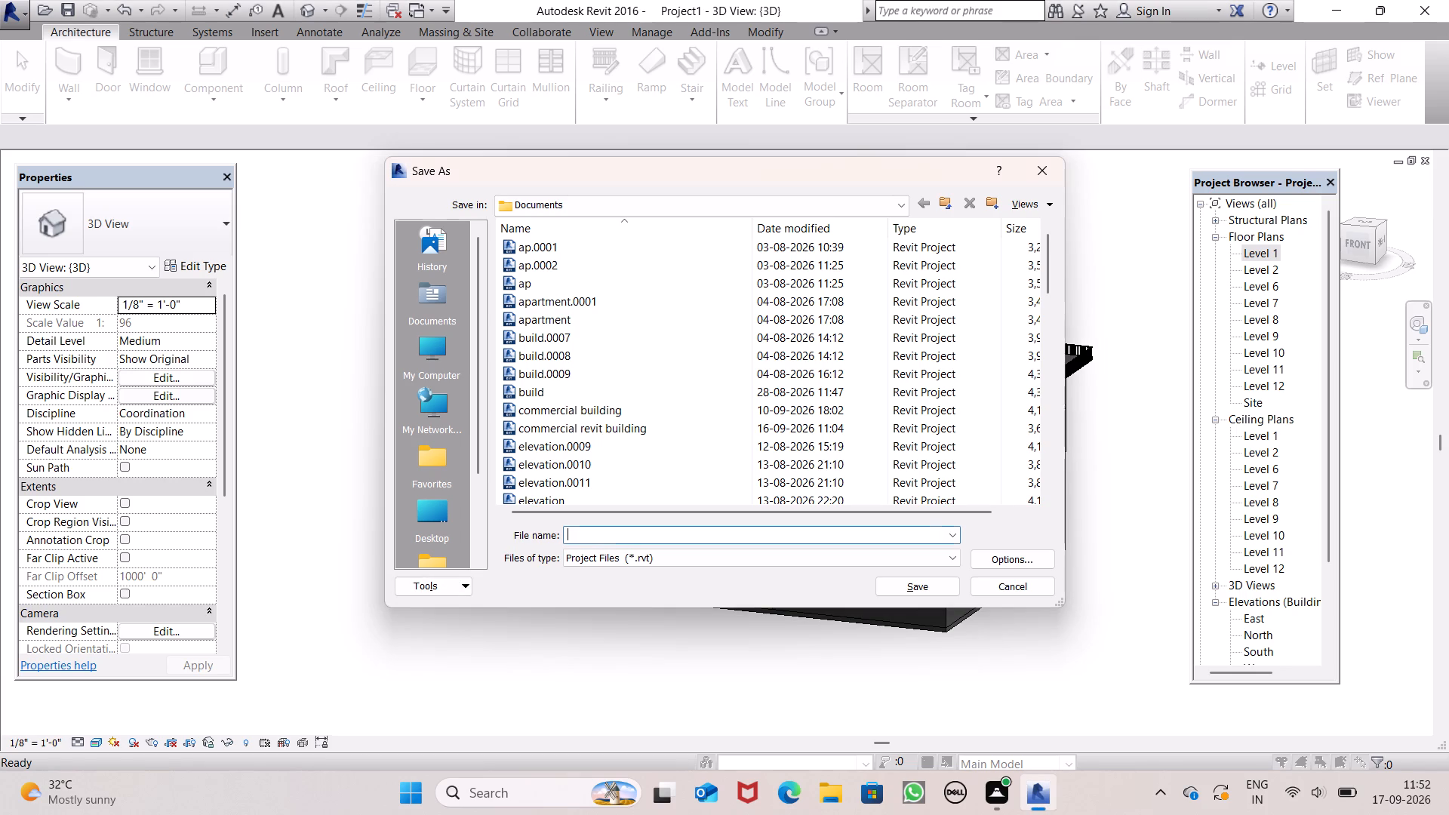
key("r")
key("e")
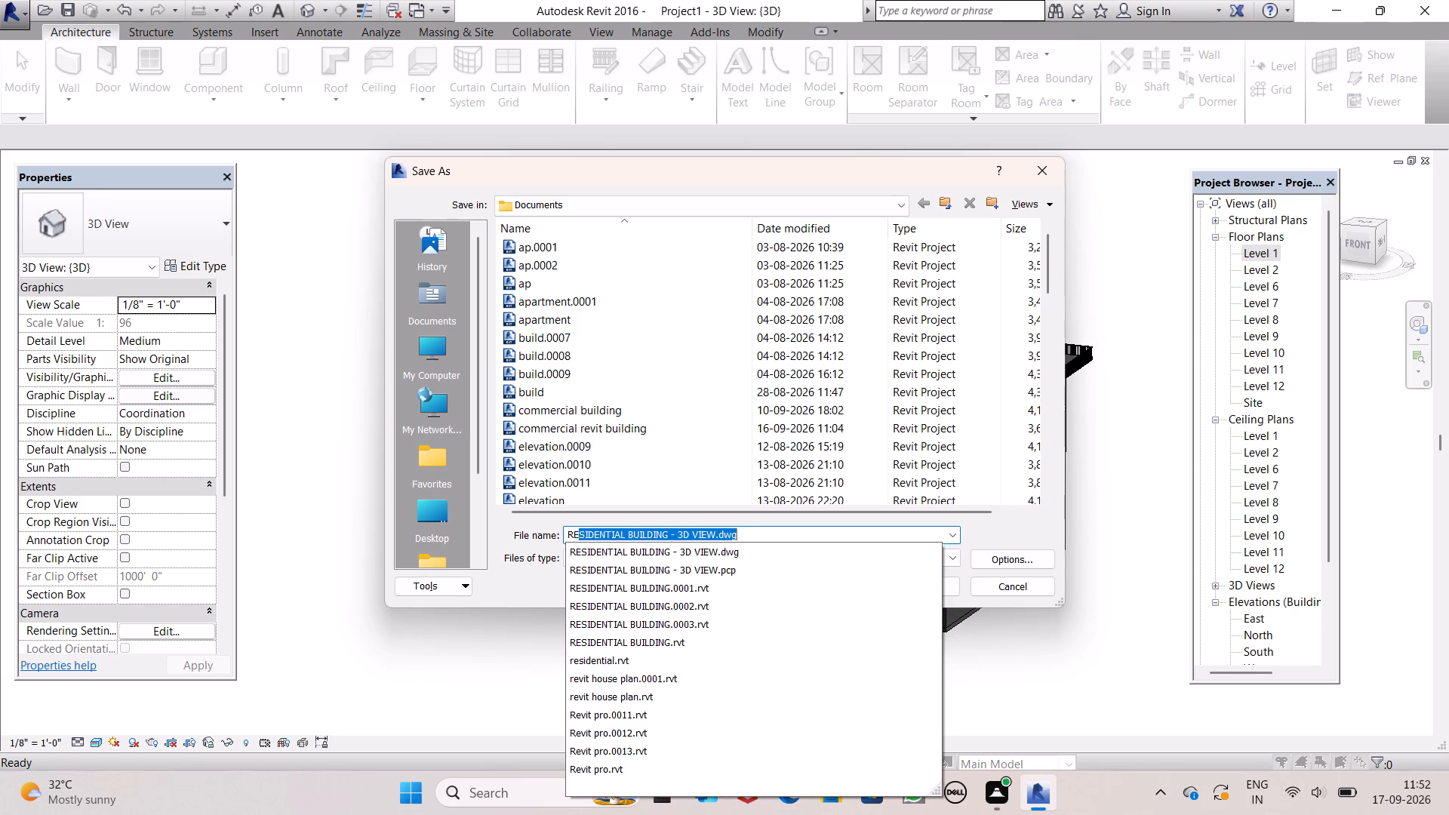
key("BackSpace")
key("e")
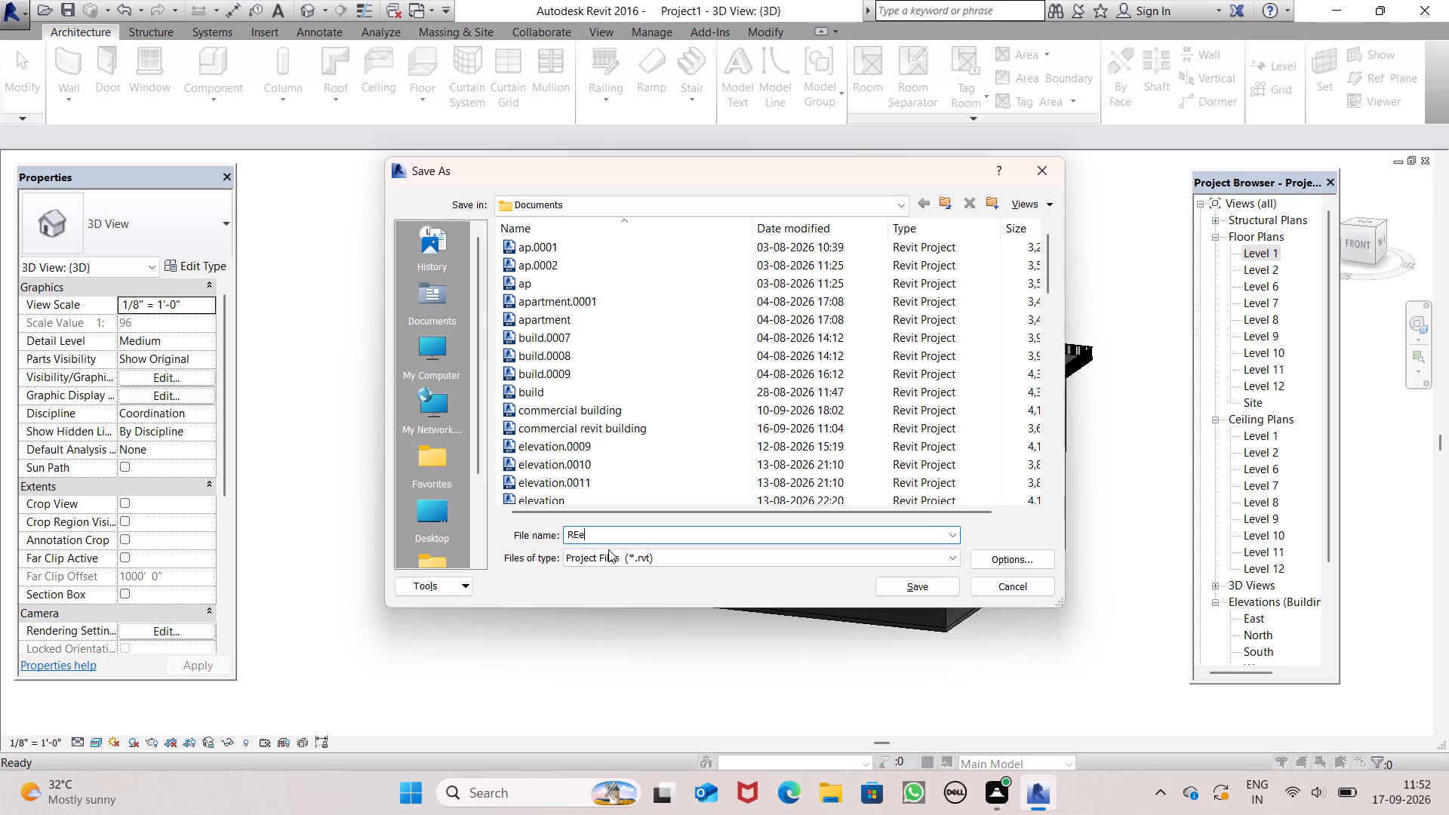
key("BackSpace")
key("BackSpace")
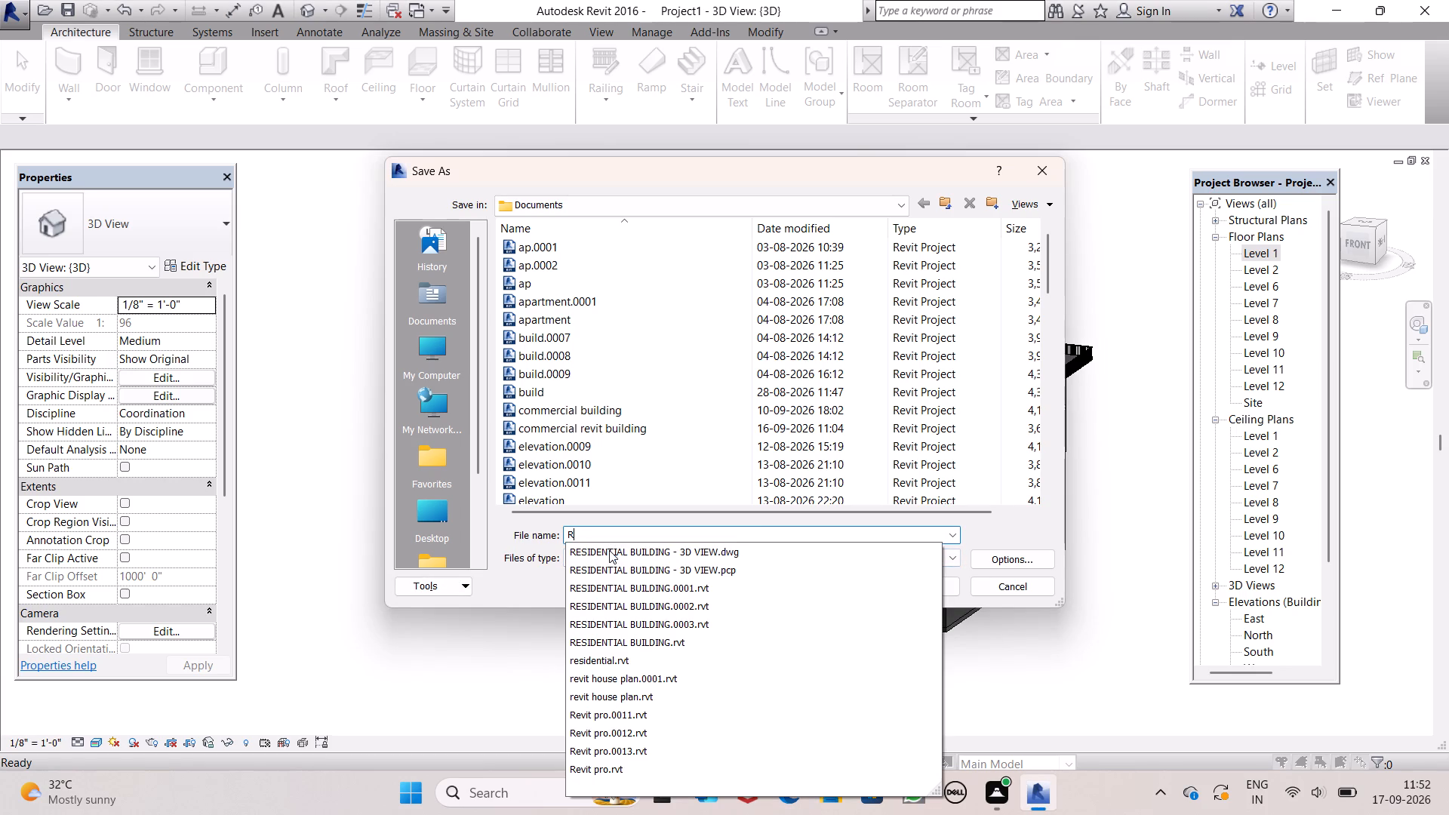
key("e")
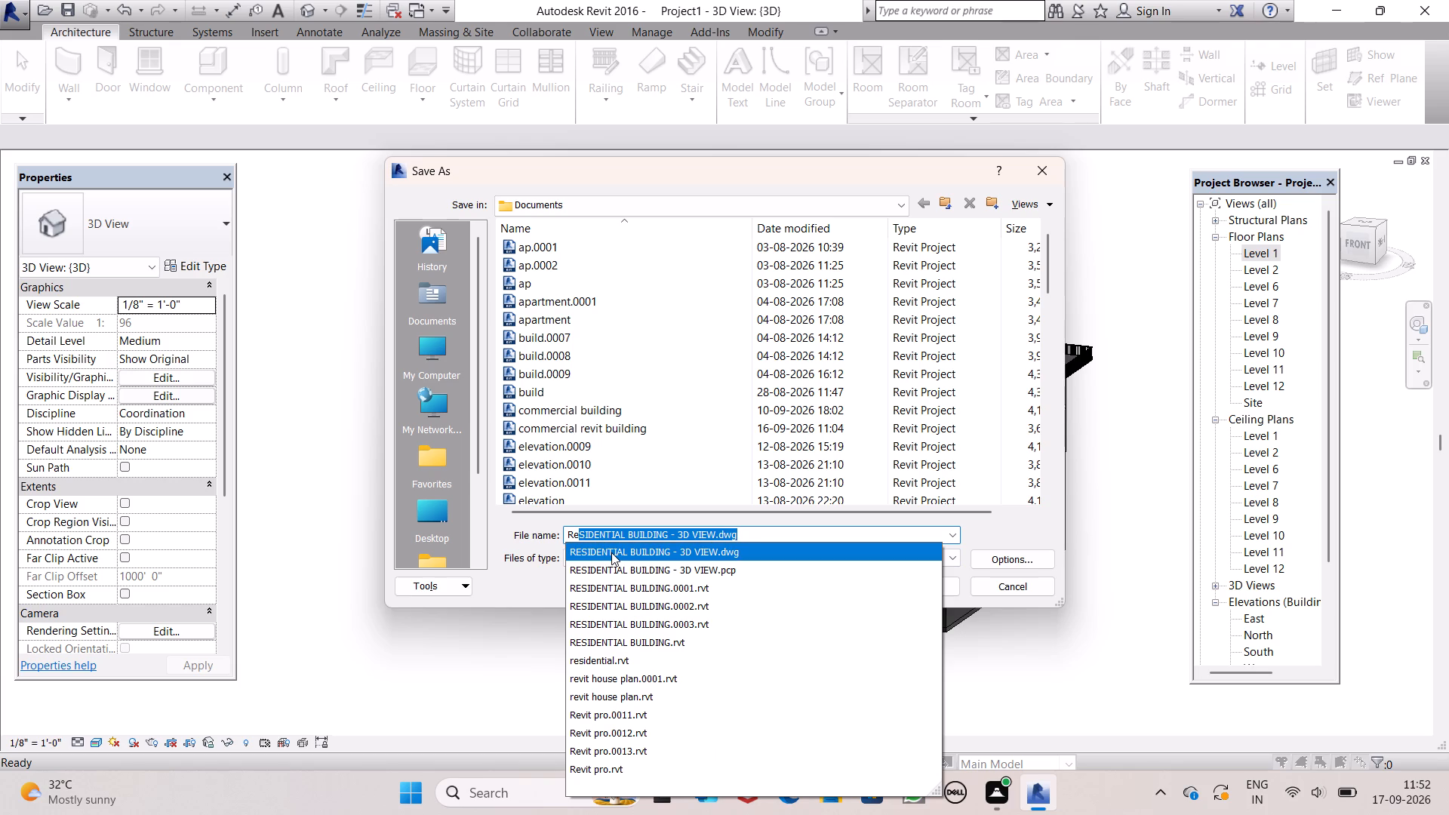
type("vi")
key("t")
key("space")
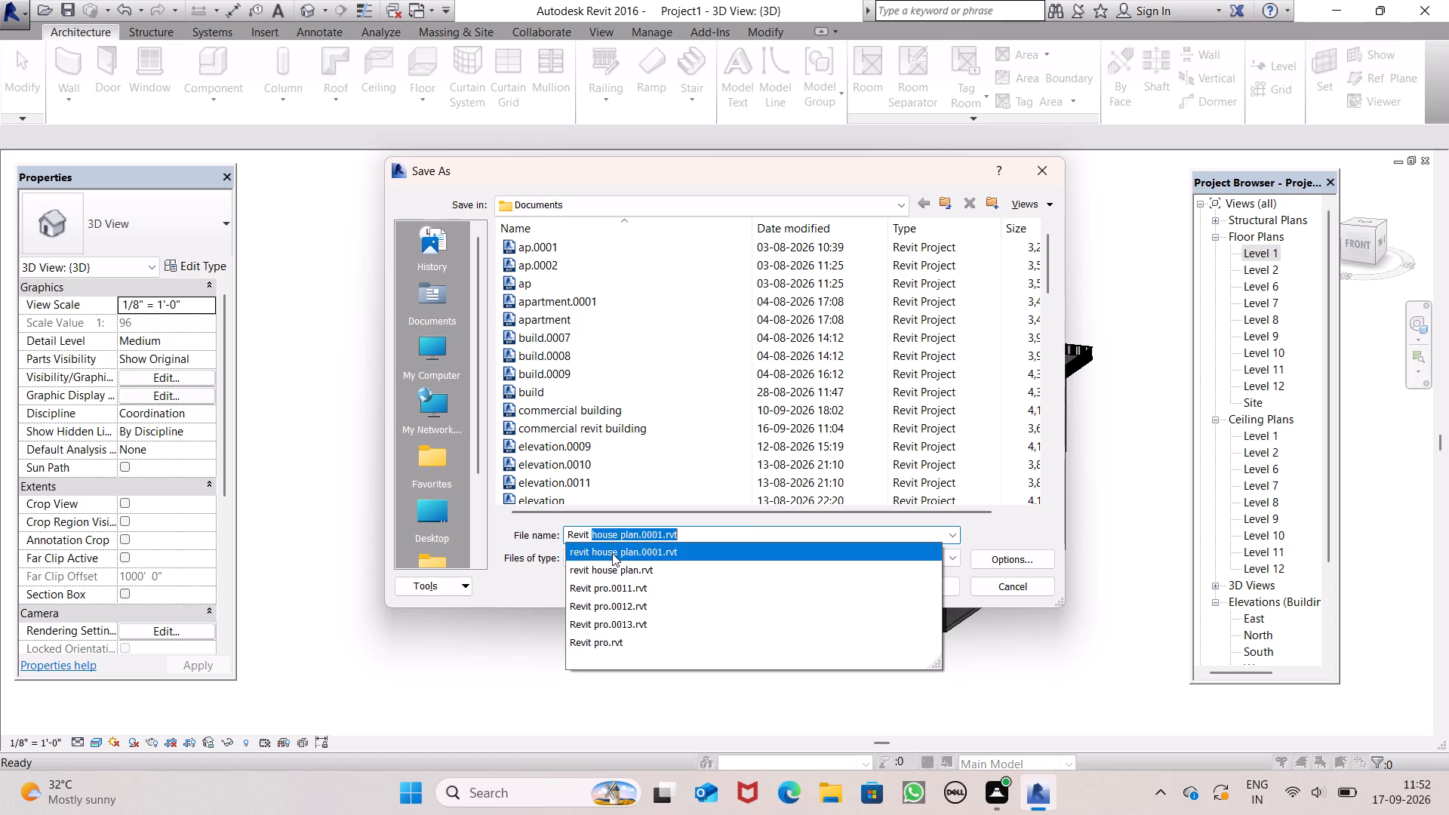
type("2s")
type("ta")
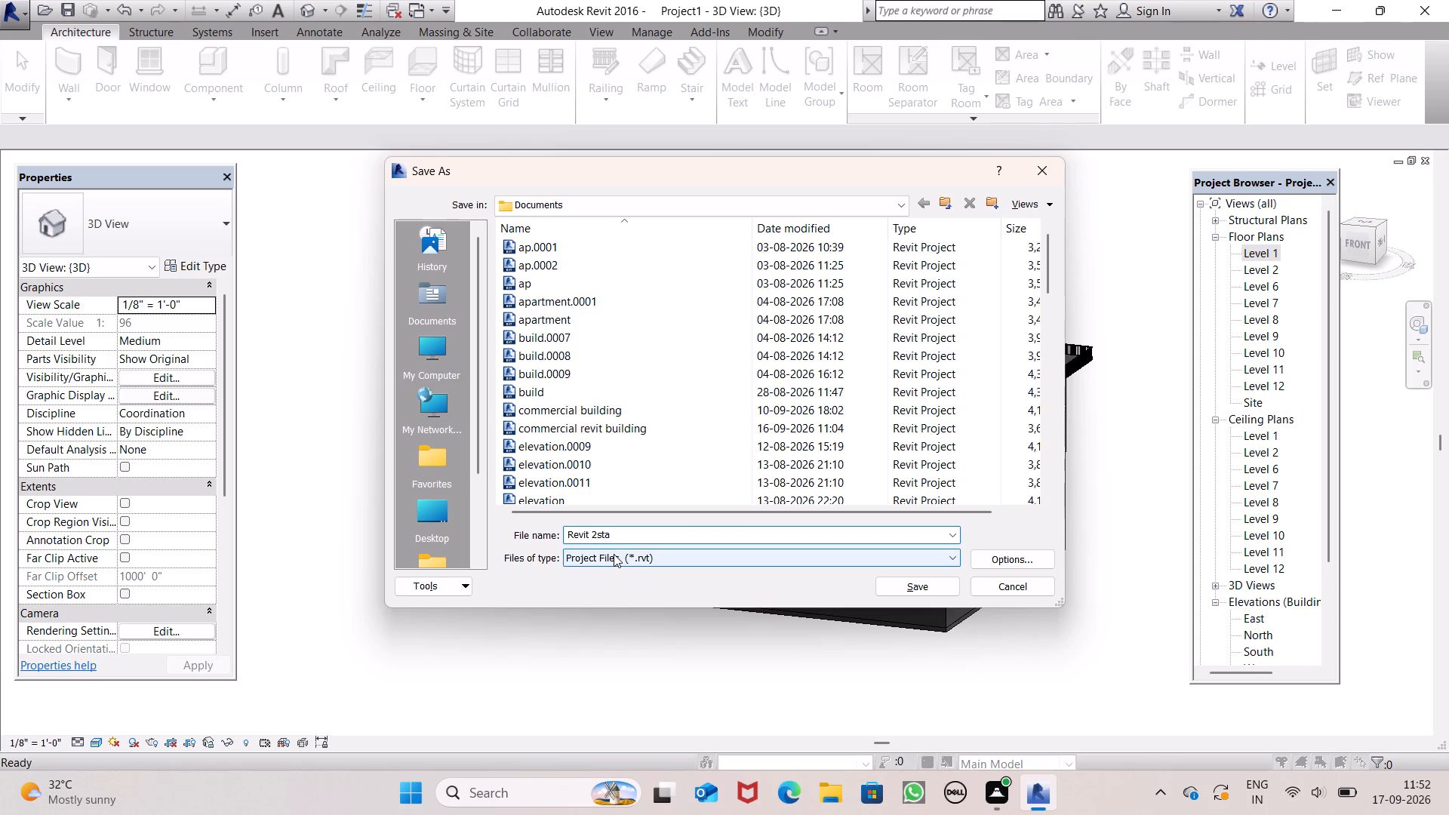
key("BackSpace")
key("BackSpace")
key("BackSpace")
key("BackSpace")
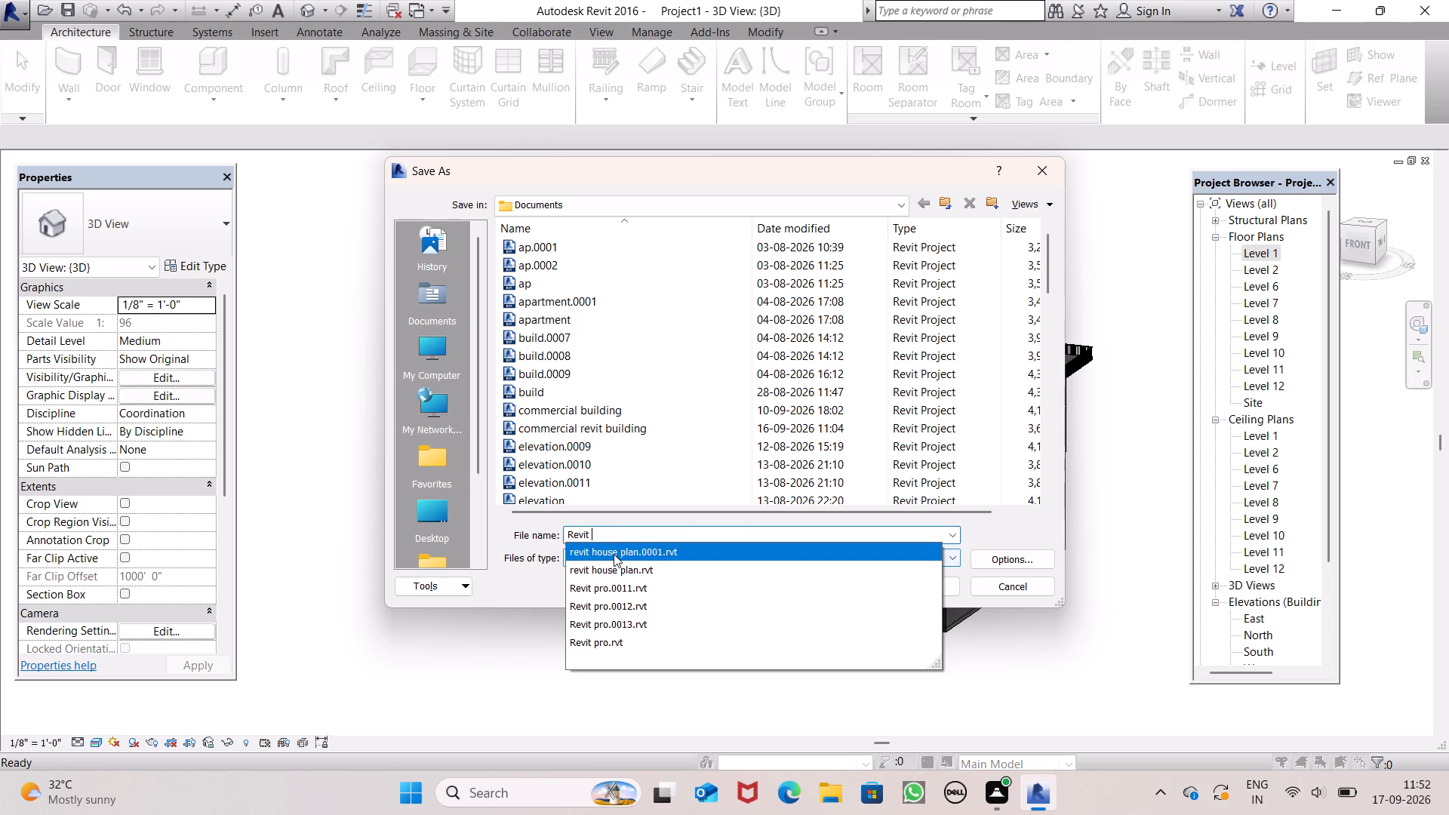
key("4")
key("s")
type("ta")
key("i")
key("r")
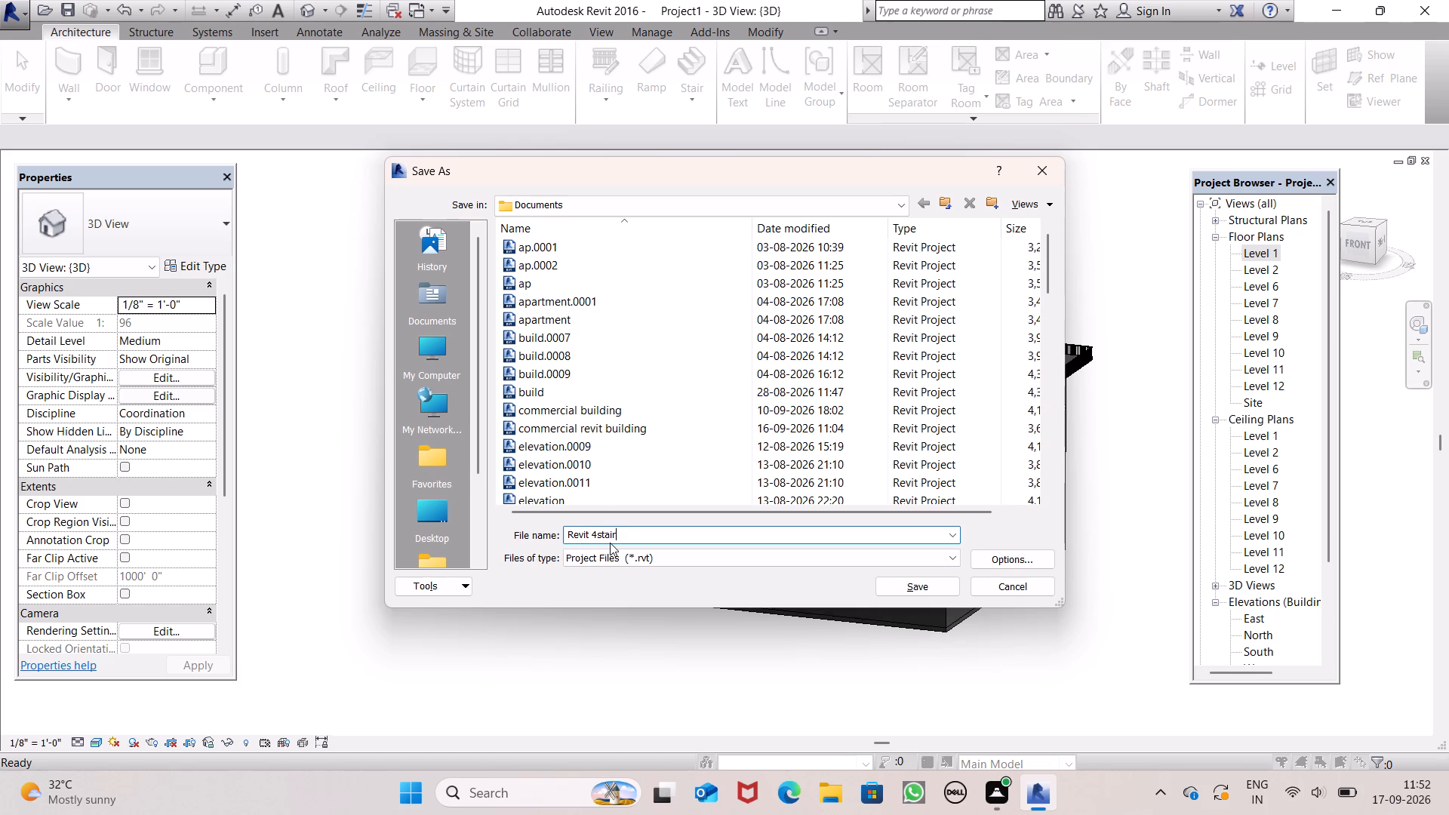
key("Return")
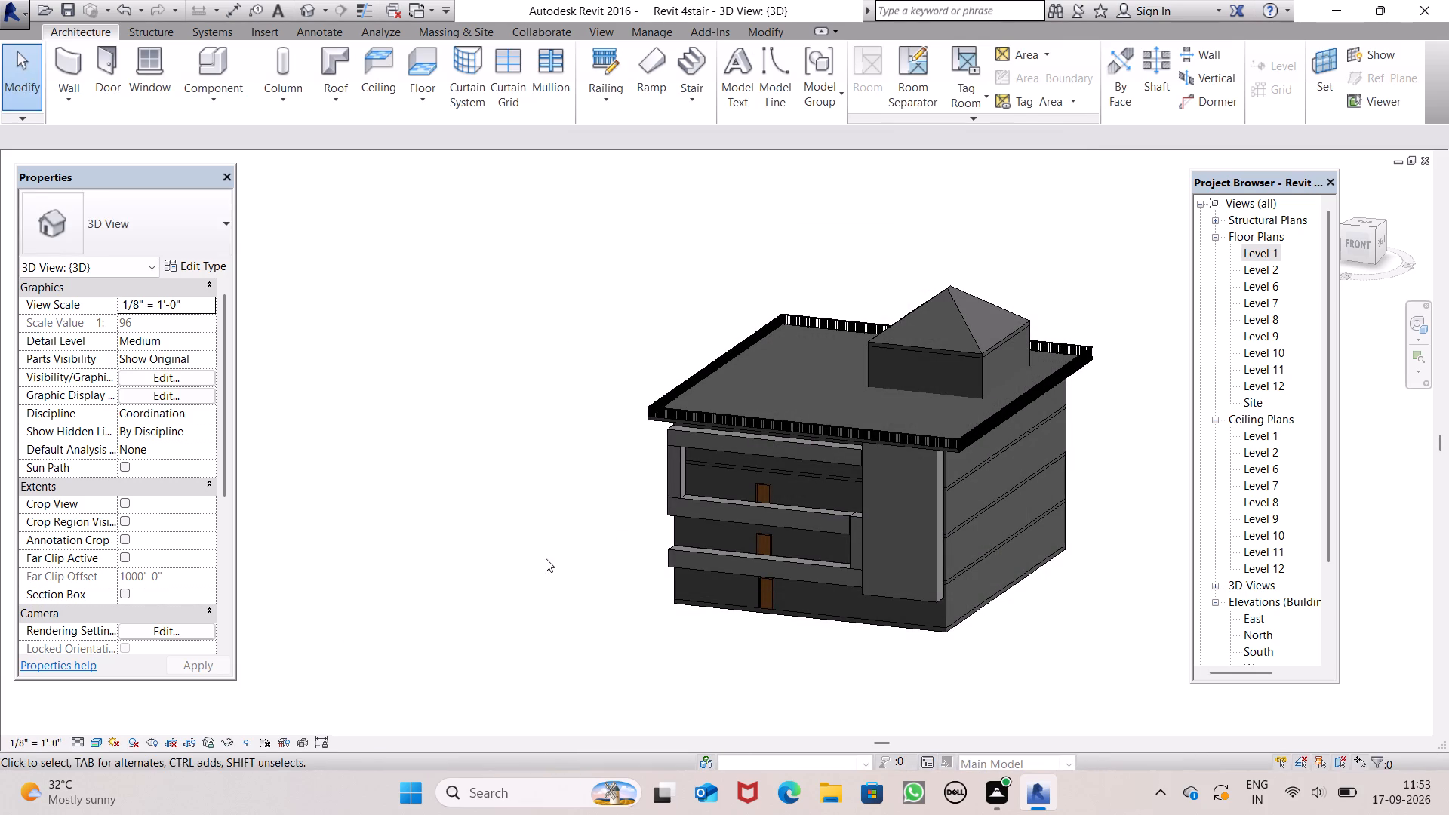
Export the current 3D view as a DWG file named Revit 4stair pdf in the Documents folder.
left_click(608, 143)
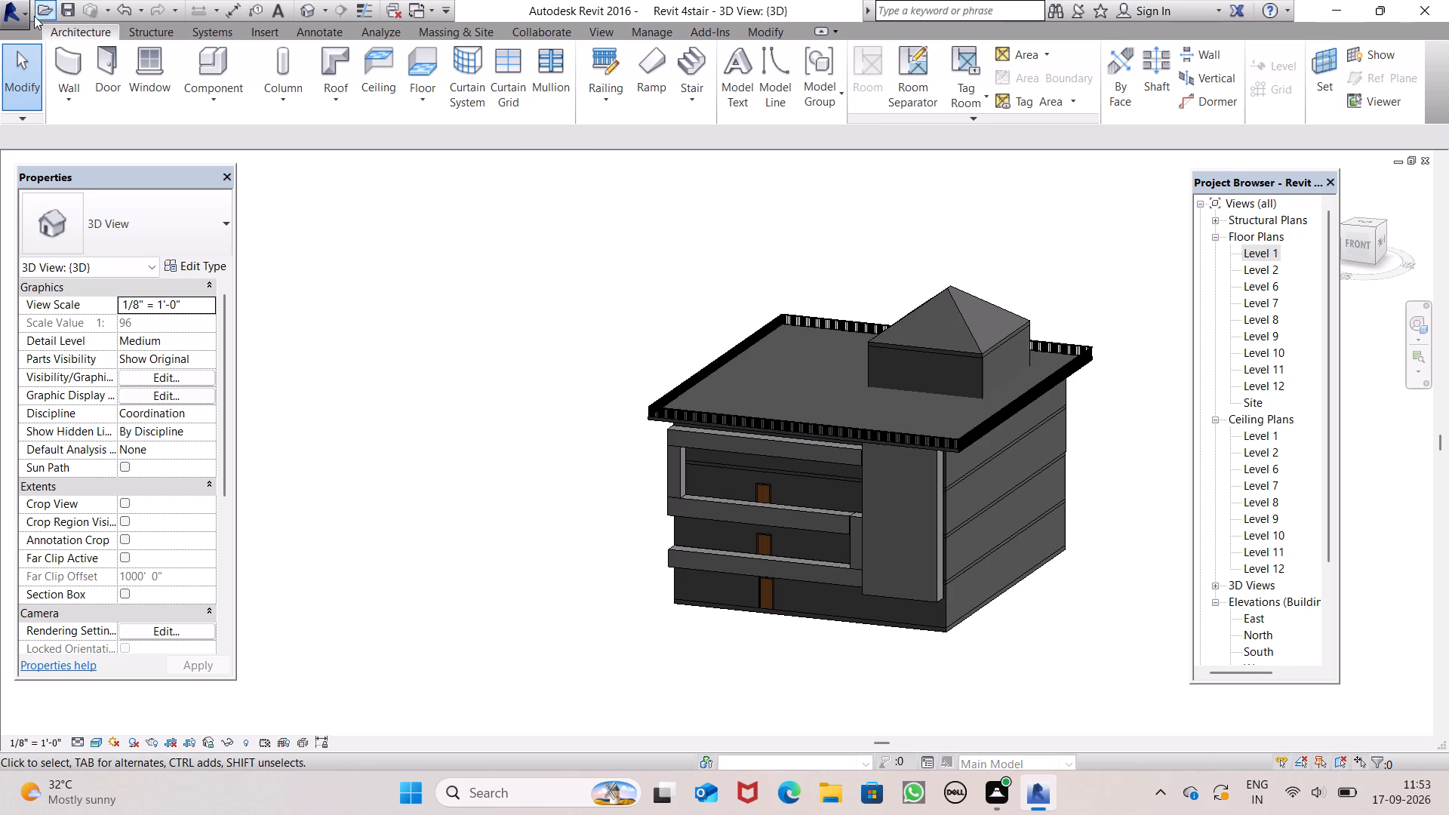
left_click(21, 8)
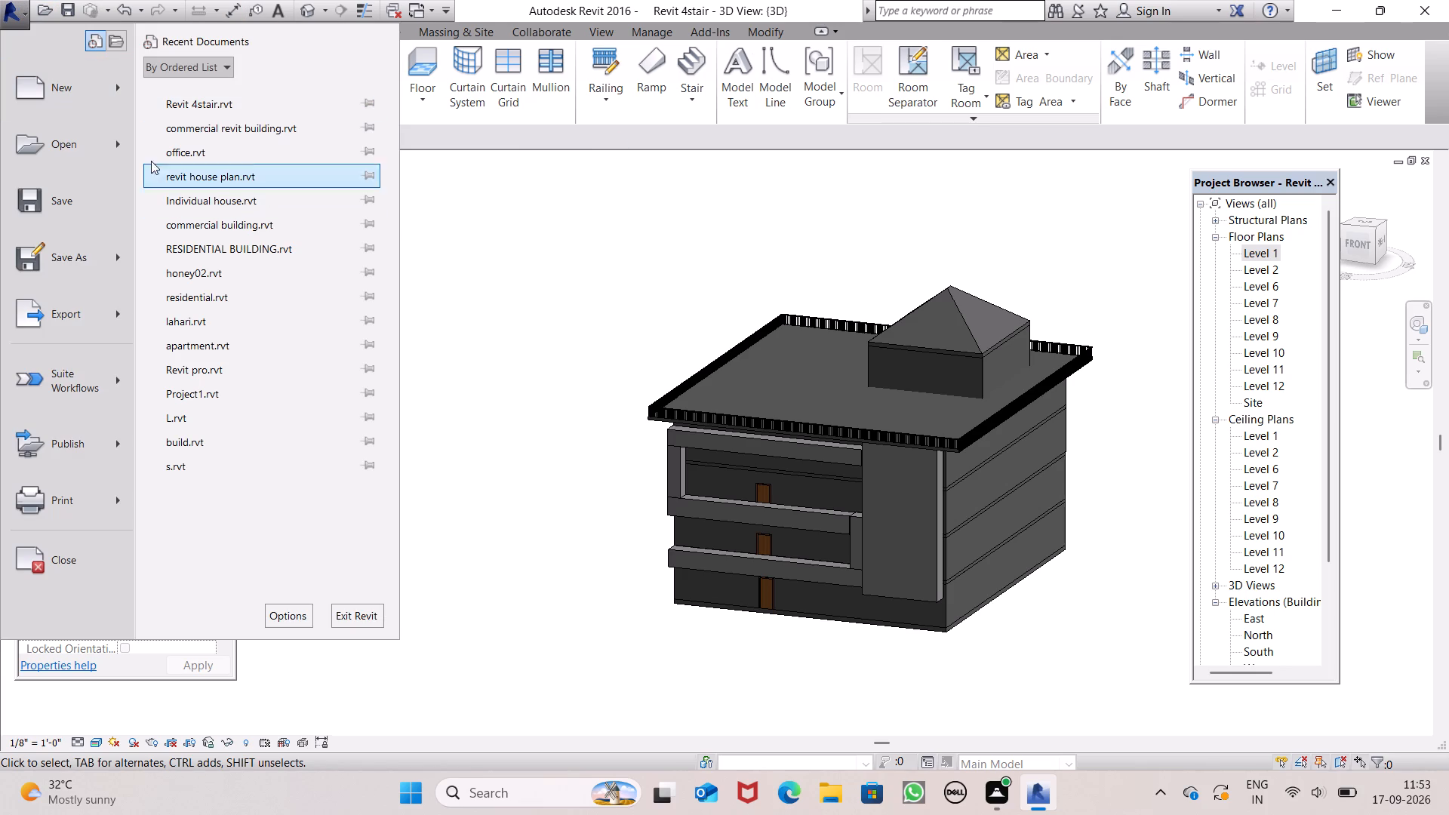
left_click(118, 319)
left_click(202, 83)
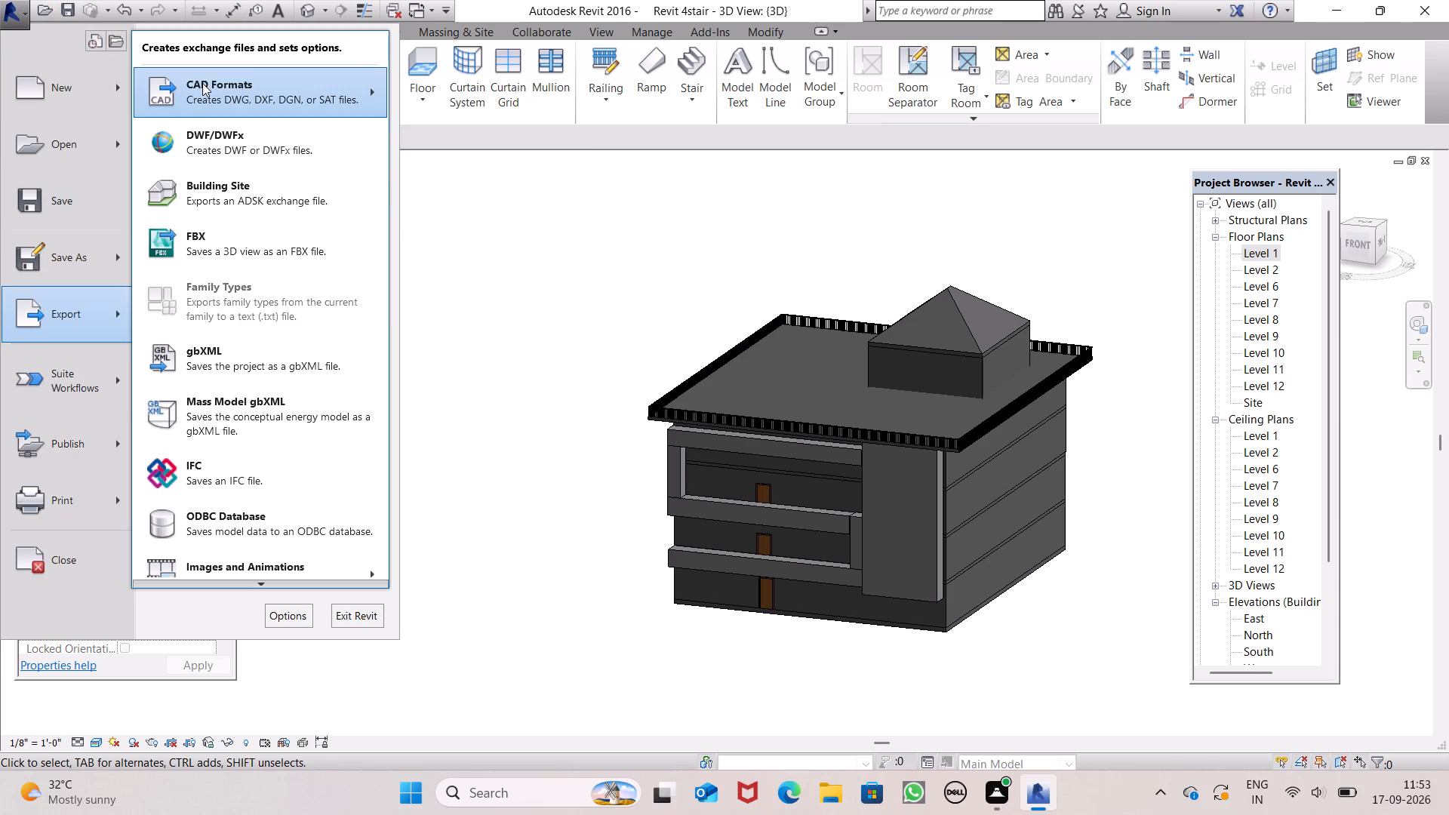
left_click(308, 87)
left_click(406, 79)
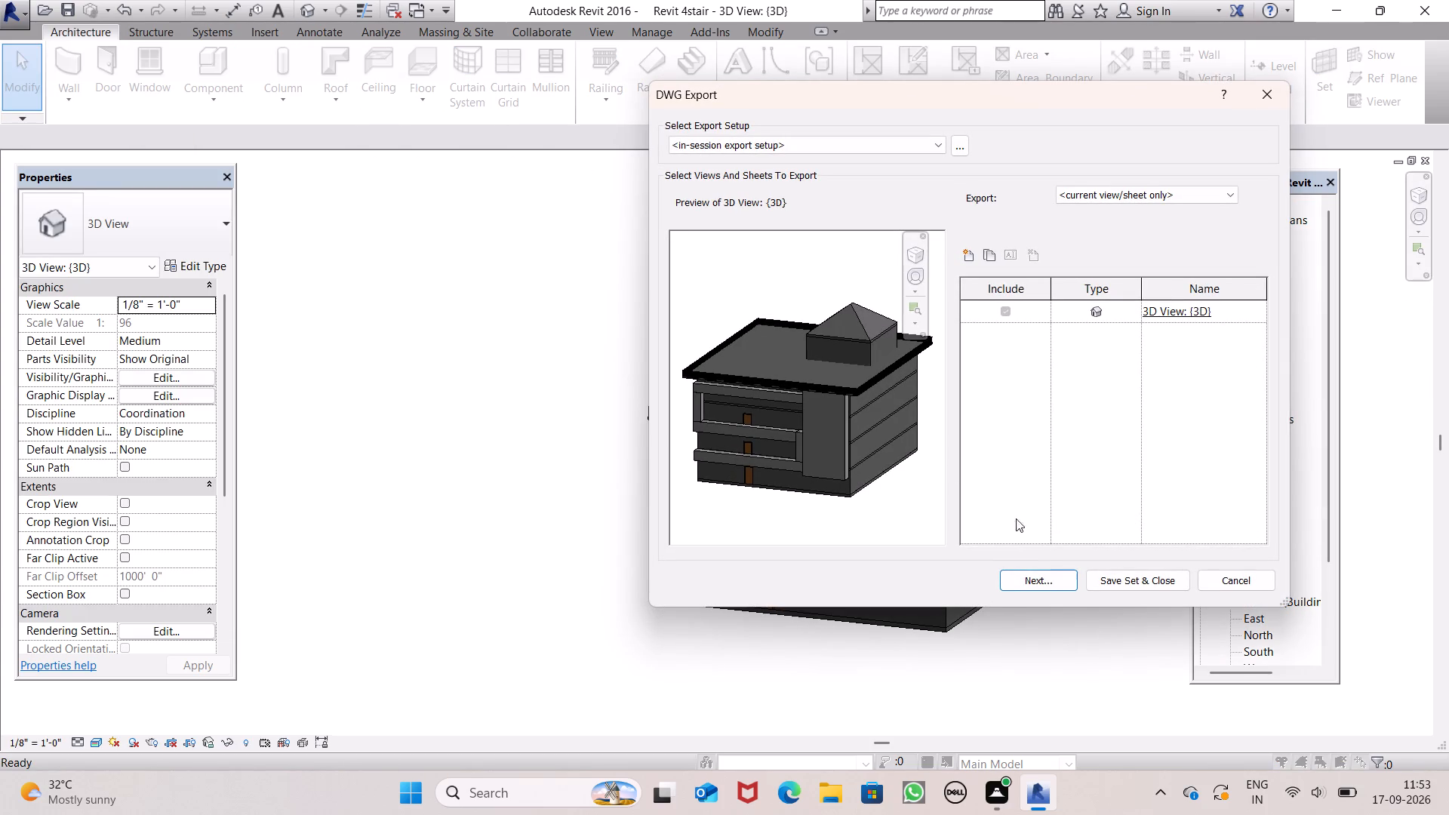
left_click(1029, 580)
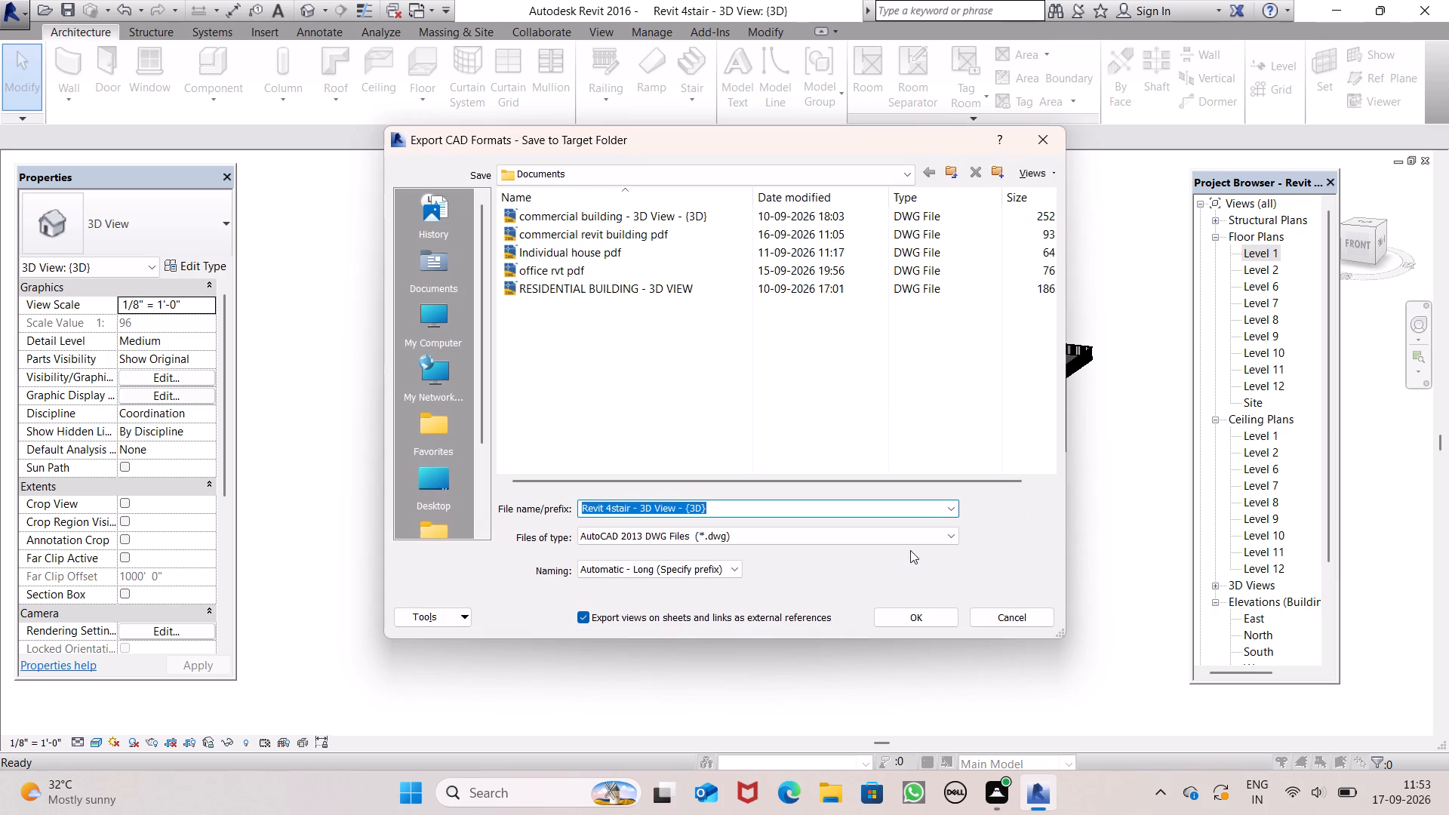
left_click(822, 511)
key("BackSpace")
key("BackSpace")
key("BackSpace")
key("BackSpace")
key("BackSpace")
key("BackSpace")
key("BackSpace")
key("BackSpace")
key("BackSpace")
key("BackSpace")
key("BackSpace")
key("BackSpace")
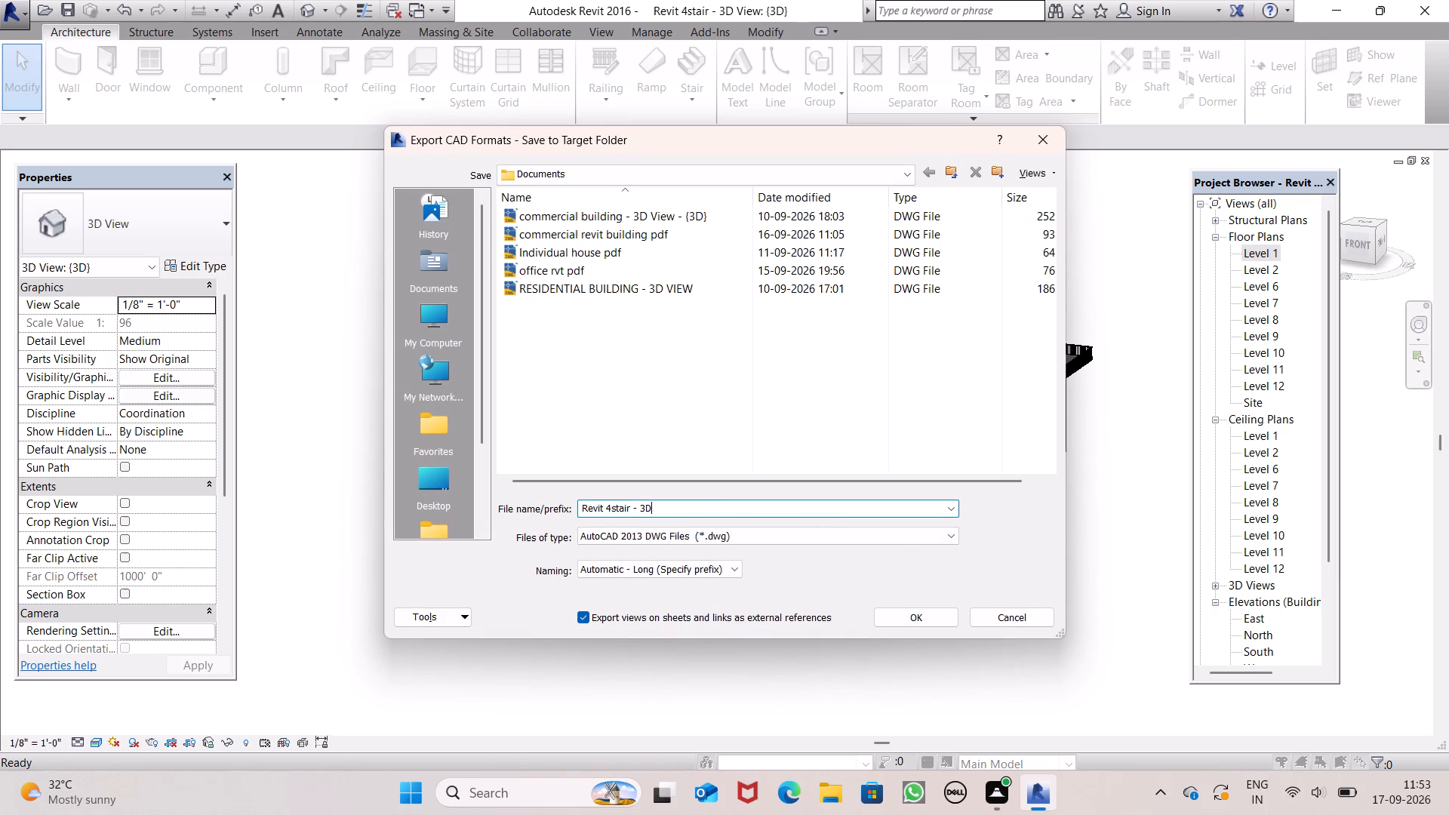
key("BackSpace")
key("BackSpace")
key("BackSpace")
key("BackSpace")
type("pdf")
key("Return")
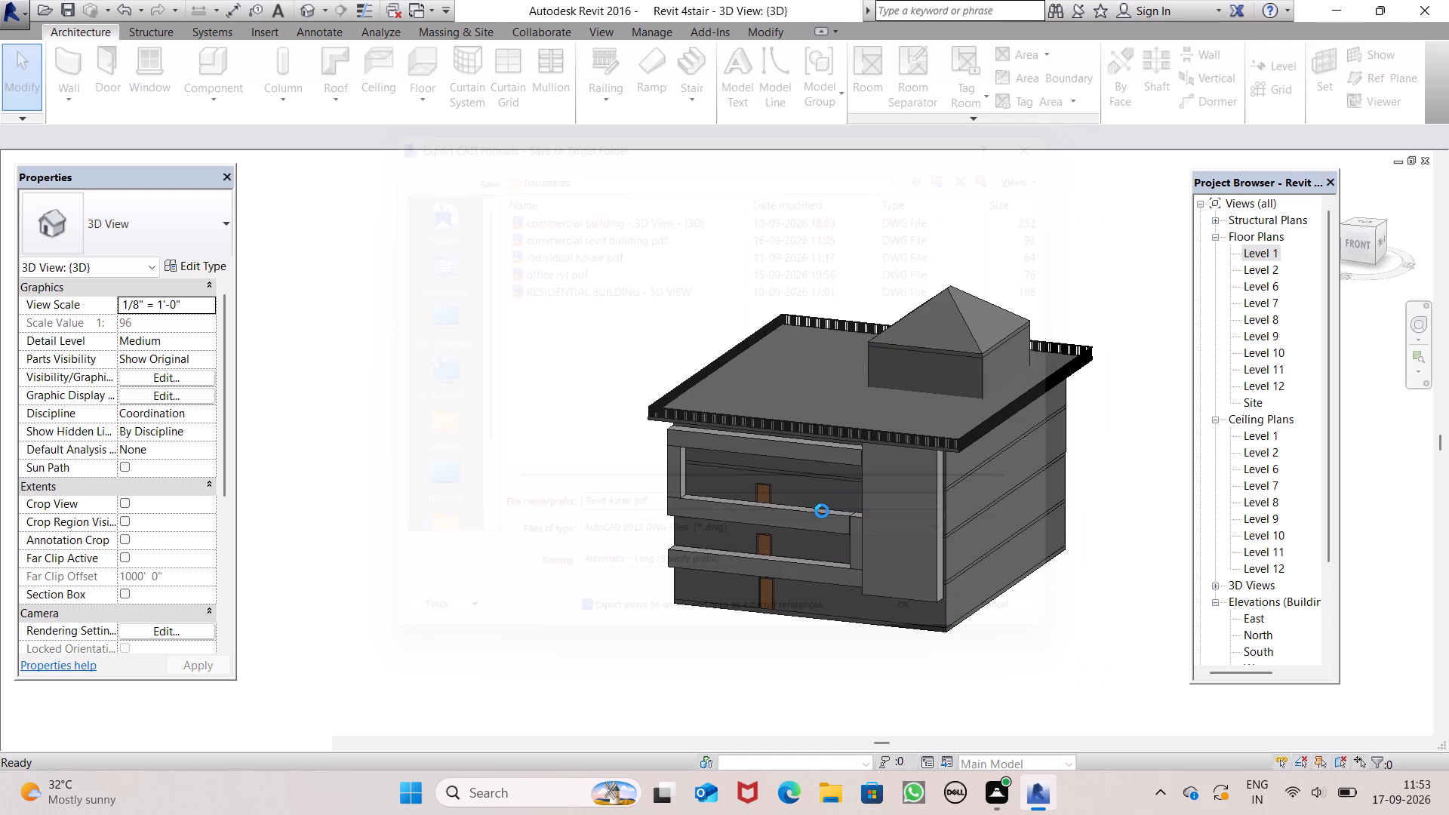